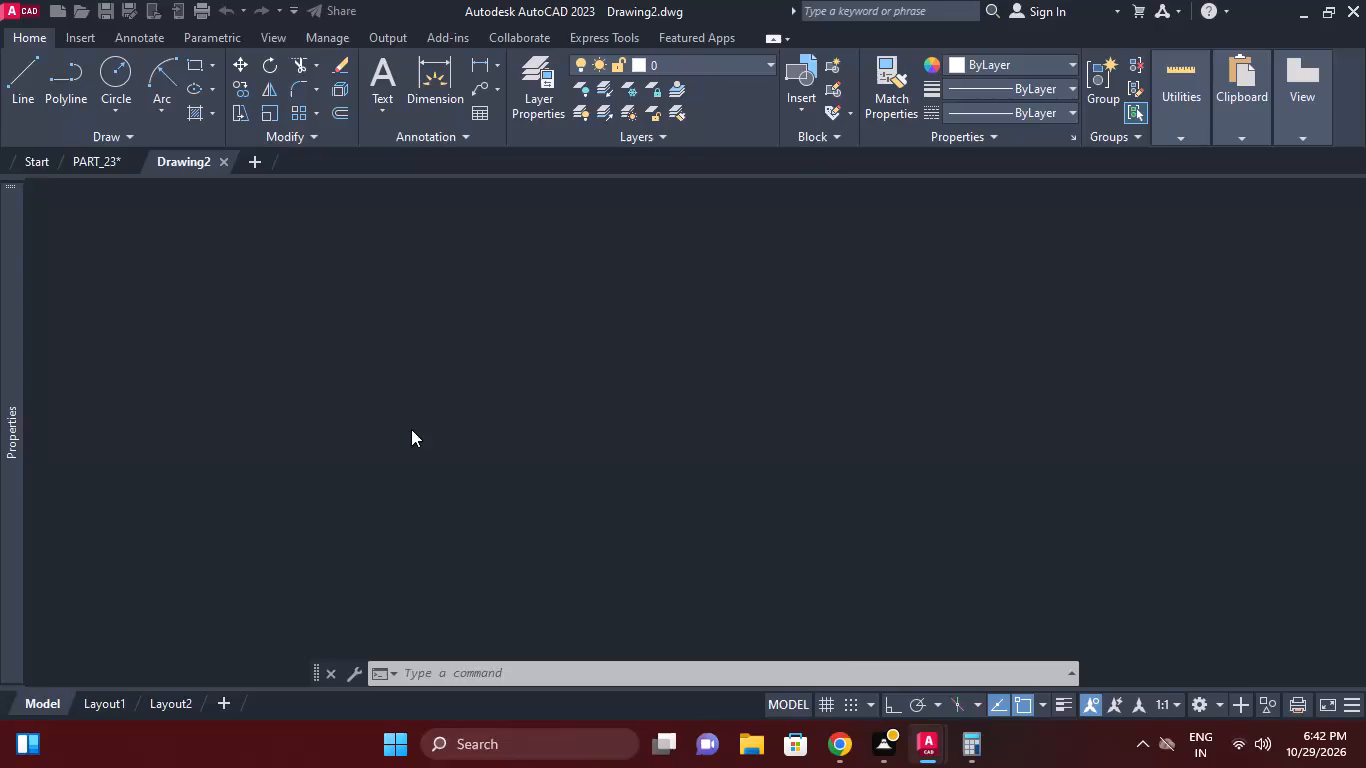
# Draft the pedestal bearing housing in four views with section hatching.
# Modify the Standard dimension style, setting the linear precision of its primary units to 0.
pyautogui.press('d')
pyautogui.press('space')
pyautogui.click(887, 327)
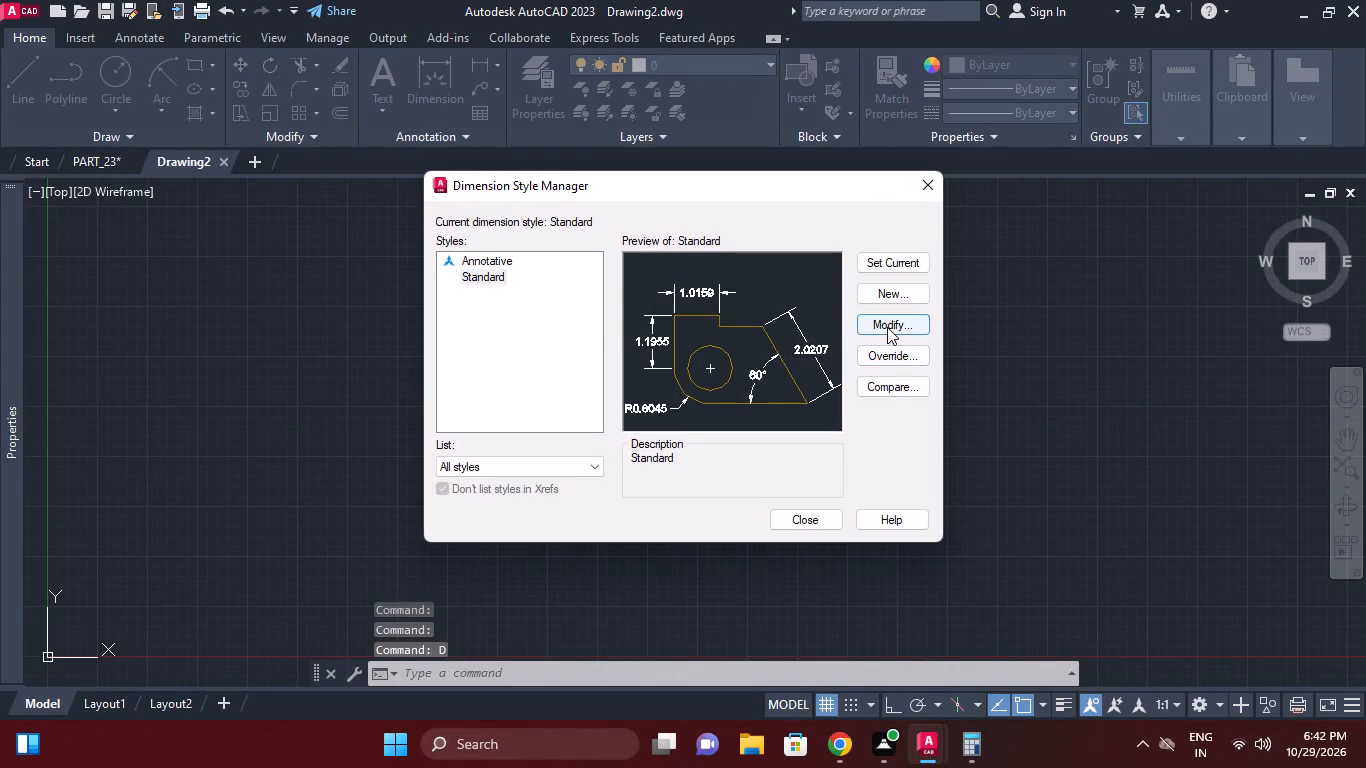
pyautogui.click(393, 212)
pyautogui.click(395, 237)
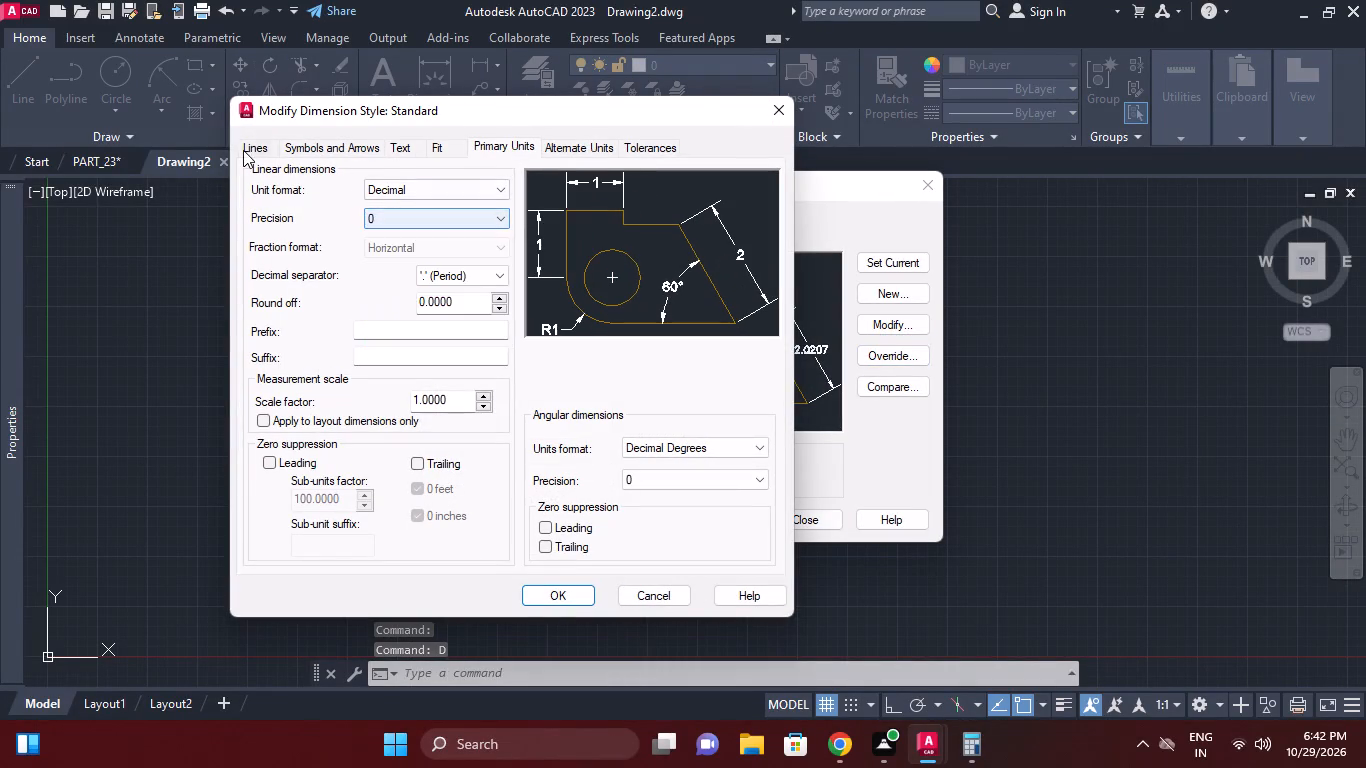
# Set the extension line color of the Standard dimension style to the dark grey Color 251.
pyautogui.click(243, 150)
pyautogui.click(393, 384)
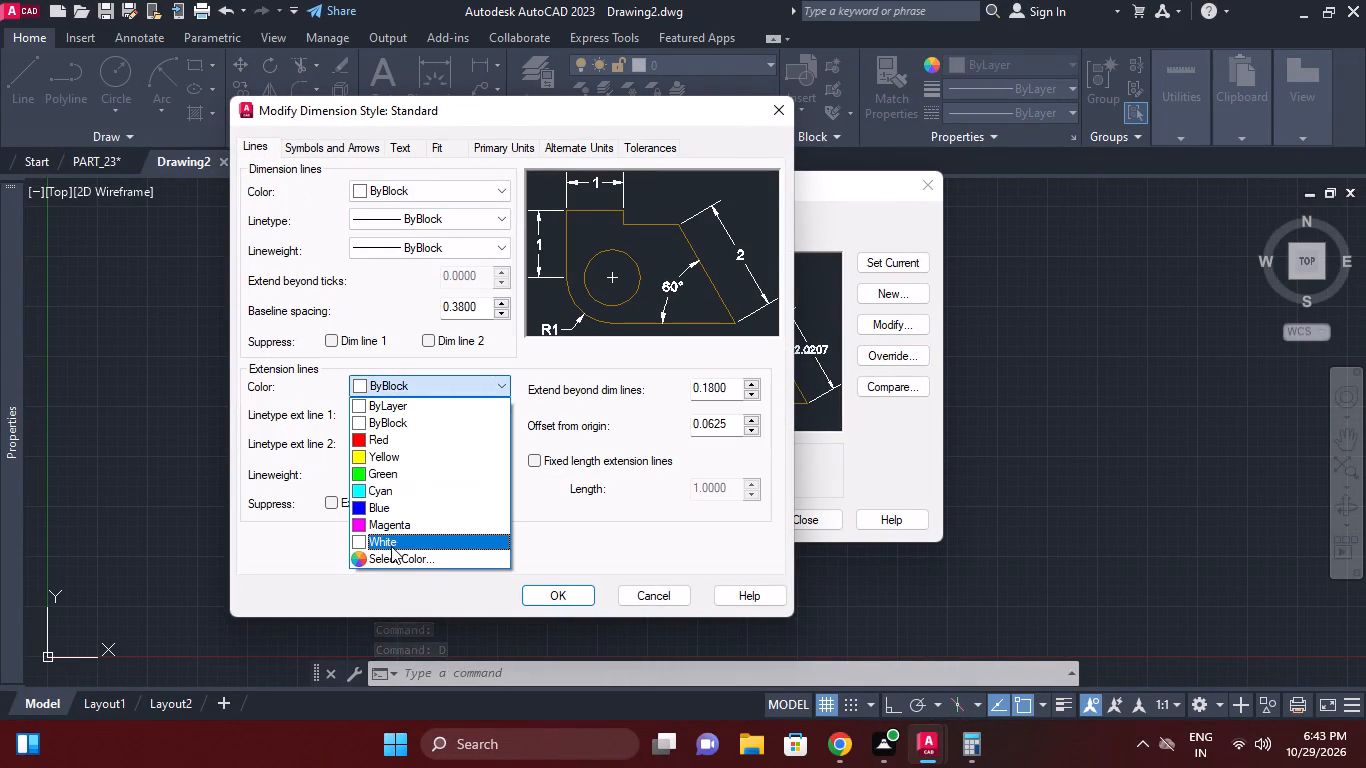
pyautogui.click(391, 546)
pyautogui.click(393, 387)
pyautogui.click(377, 546)
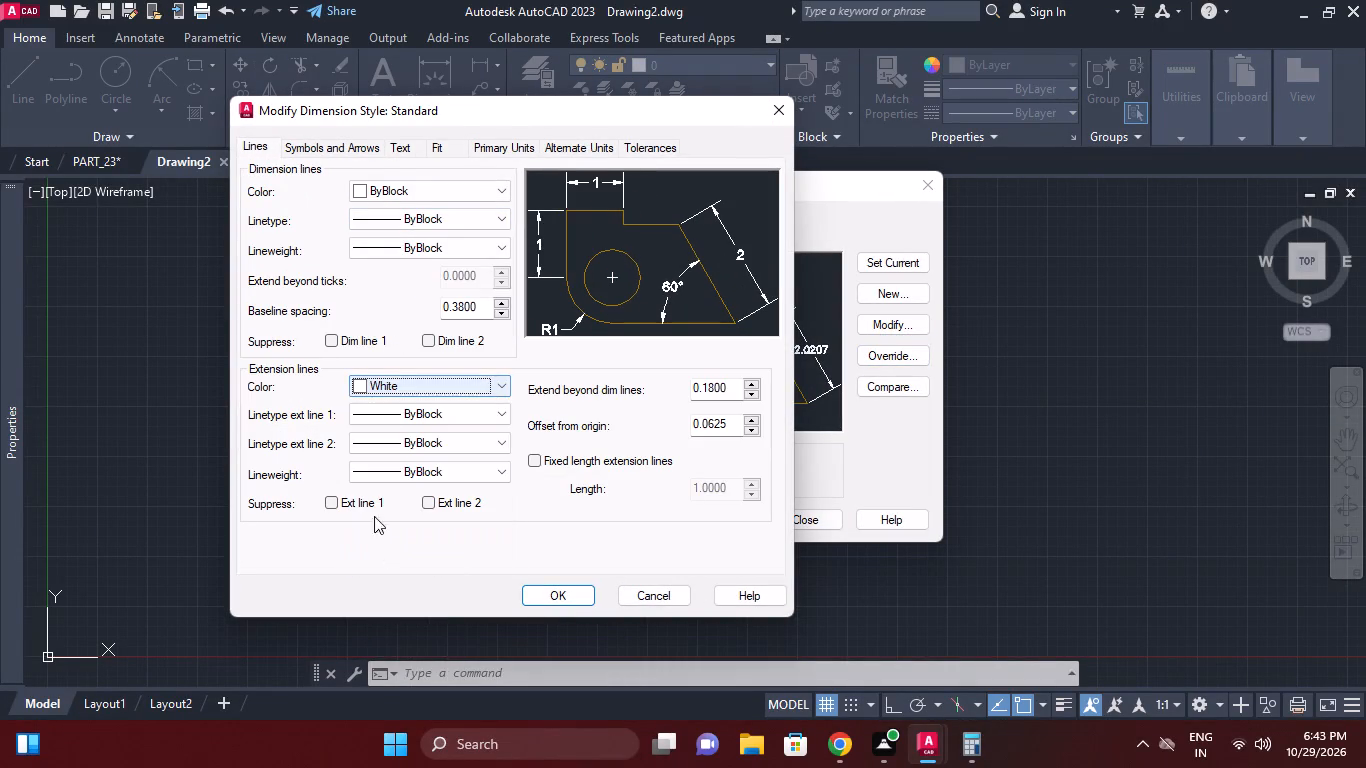
pyautogui.click(400, 390)
pyautogui.click(396, 560)
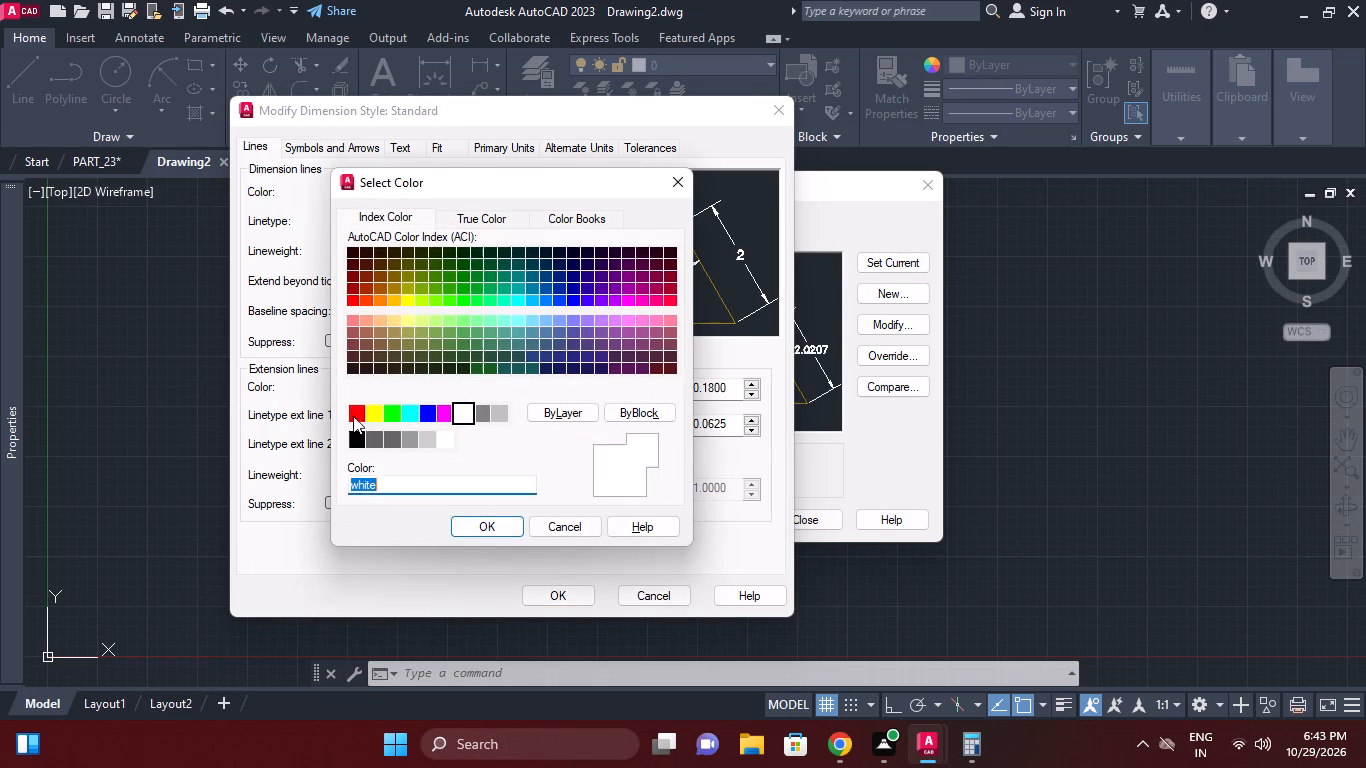
pyautogui.click(371, 437)
pyautogui.click(504, 526)
pyautogui.click(327, 164)
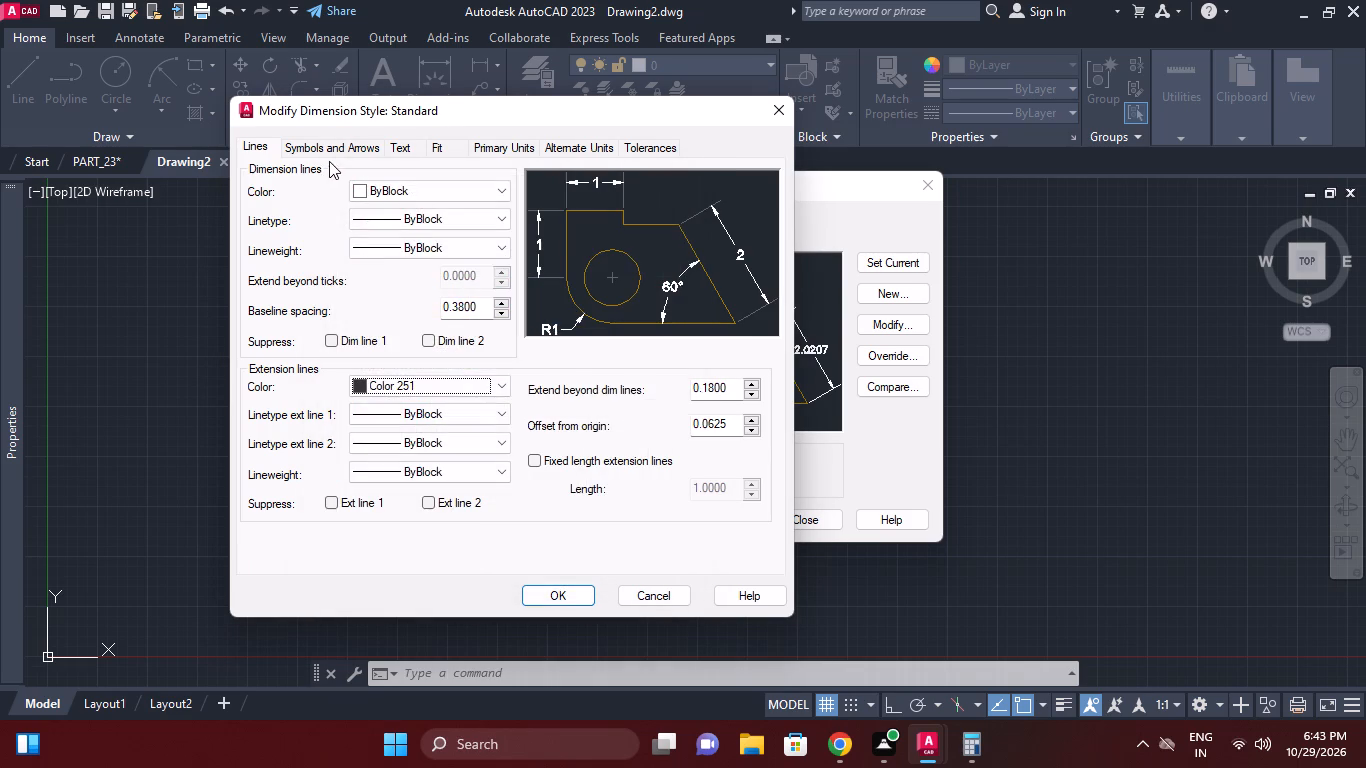
# Set the dimension arrow size to 4 and change the first and second arrowheads to Oblique.
pyautogui.click(337, 152)
pyautogui.moveTo(289, 338); pyautogui.dragTo(226, 338)
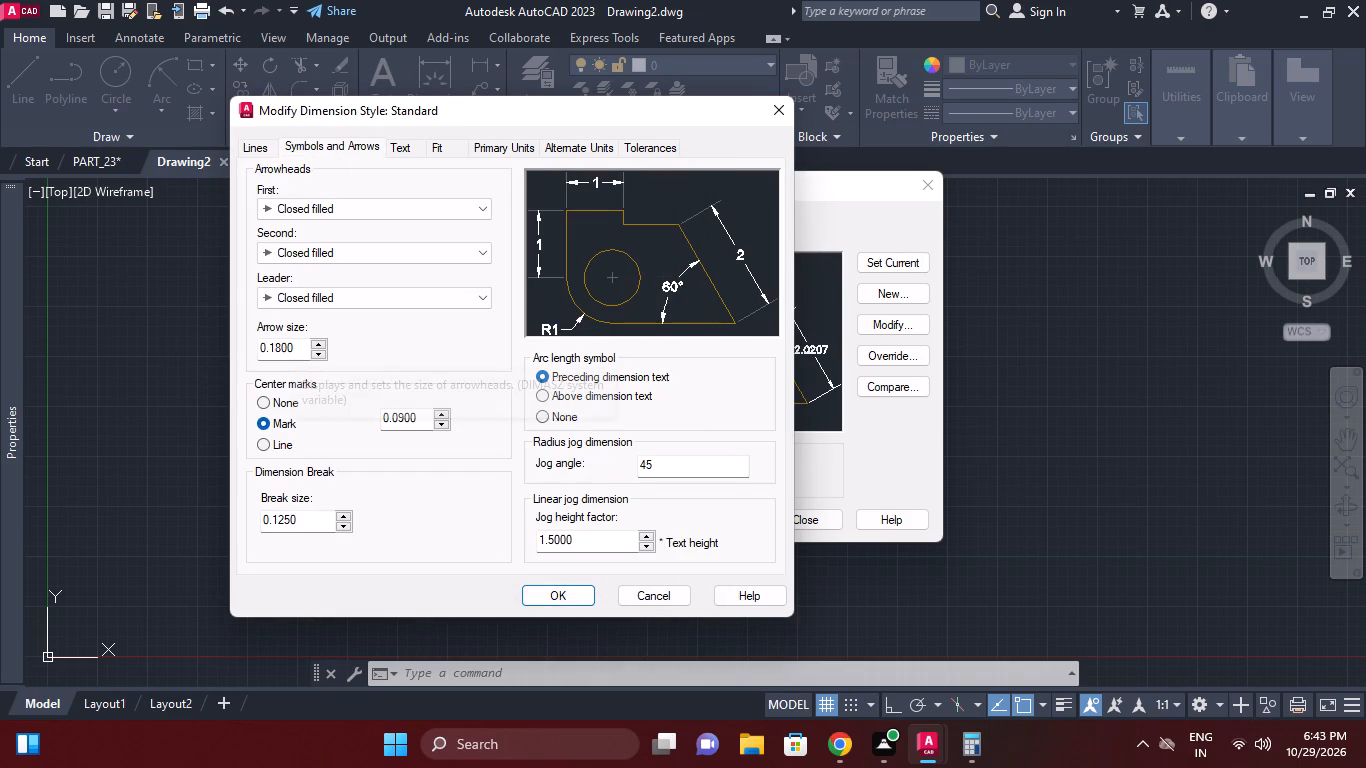
pyautogui.moveTo(299, 353); pyautogui.dragTo(160, 348)
pyautogui.press('4')
pyautogui.press('Return')
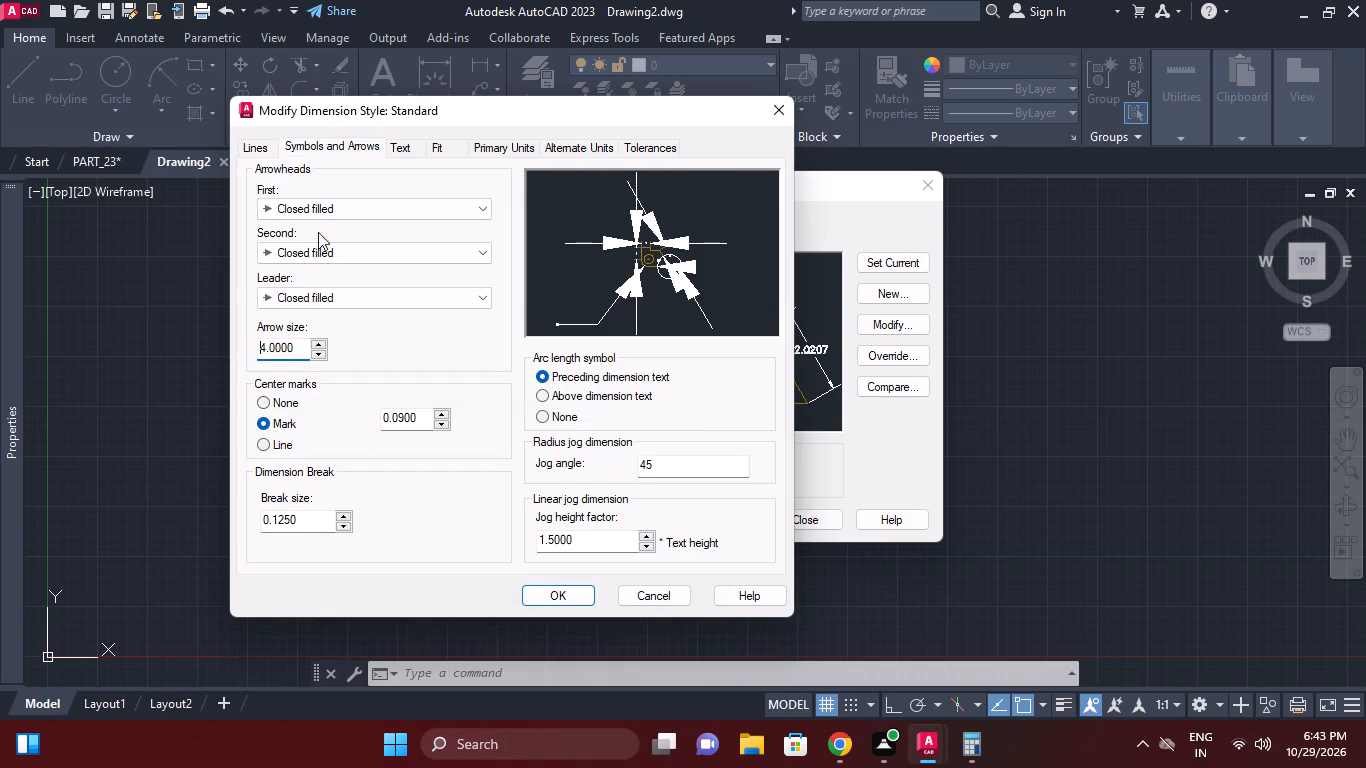
pyautogui.click(362, 207)
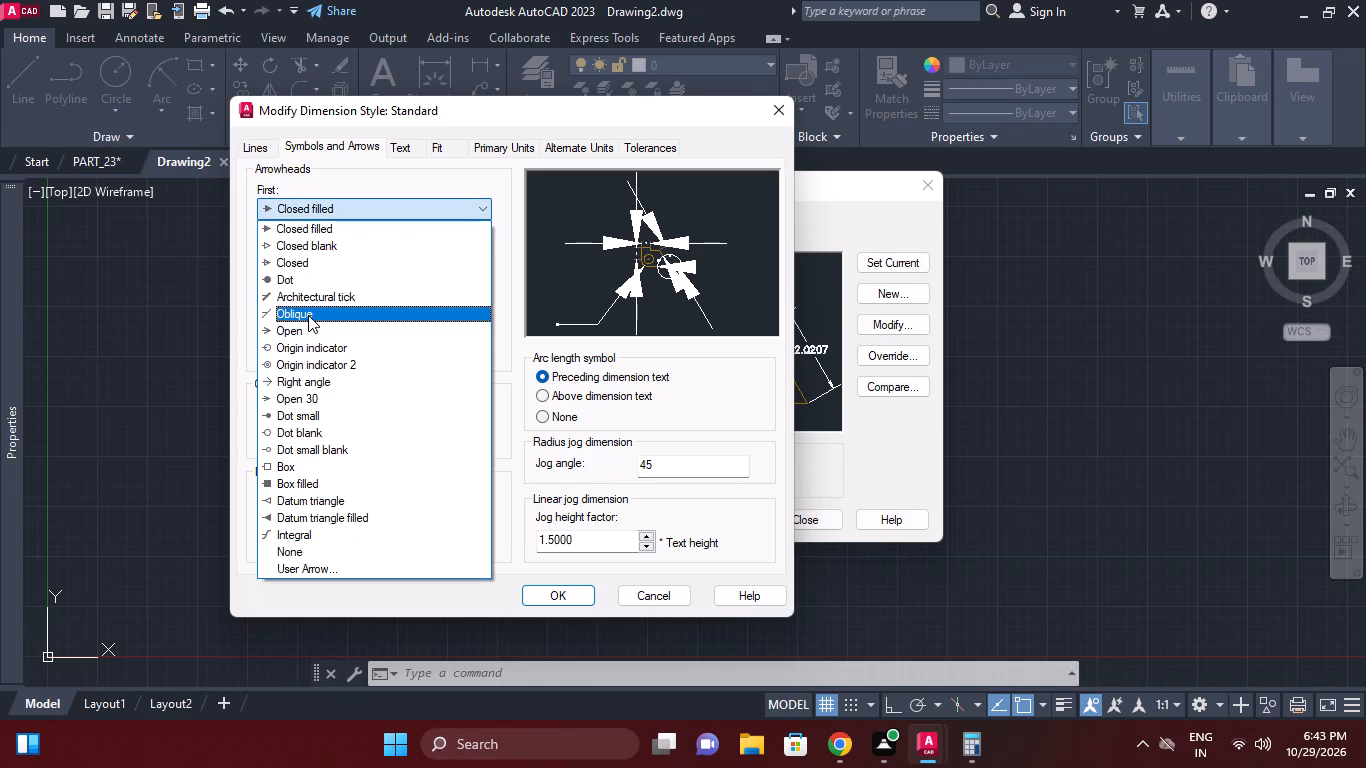
pyautogui.click(308, 309)
# Set the dimension text height to 4, its vertical placement to Above and its alignment to ISO standard.
pyautogui.click(390, 150)
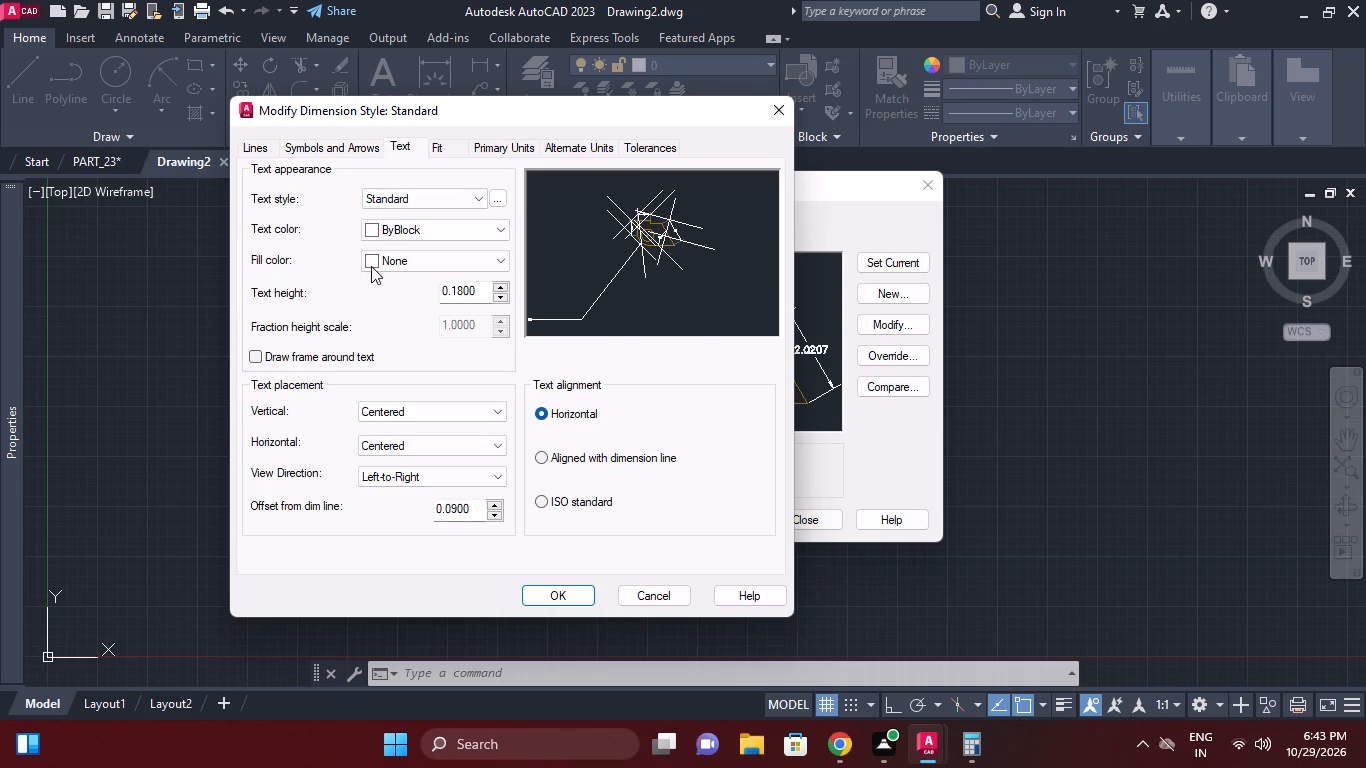
pyautogui.moveTo(467, 290); pyautogui.dragTo(416, 294)
pyautogui.moveTo(416, 294); pyautogui.dragTo(411, 296)
pyautogui.moveTo(484, 295); pyautogui.dragTo(322, 295)
pyautogui.press('4')
pyautogui.press('Return')
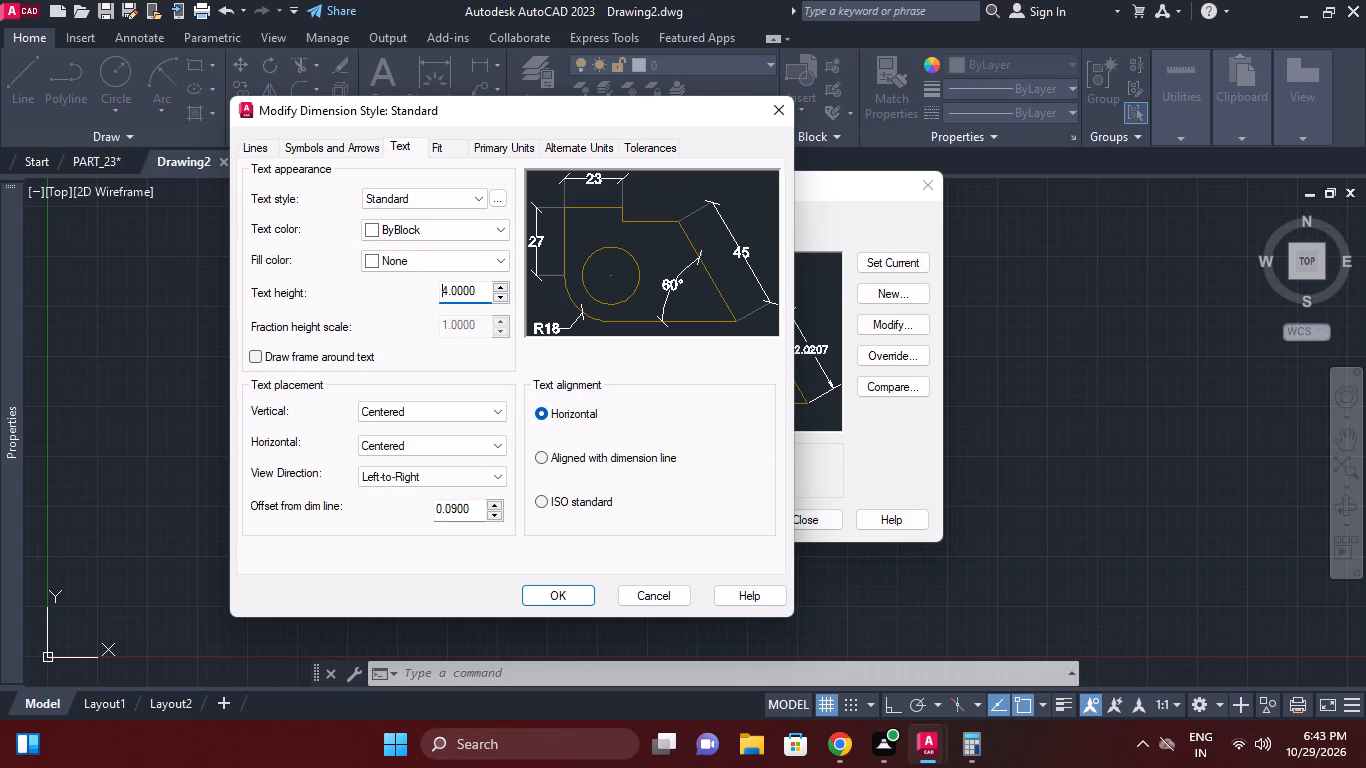
pyautogui.click(416, 410)
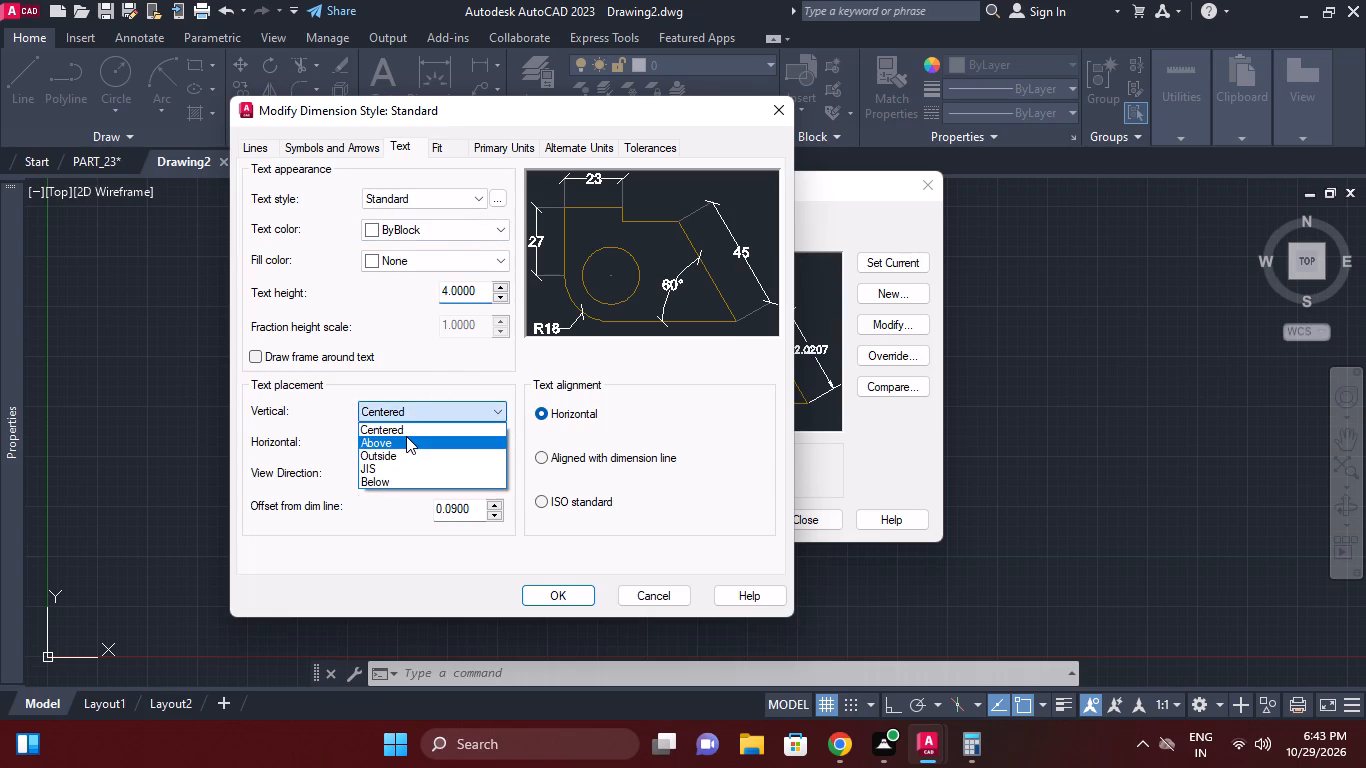
pyautogui.click(406, 436)
pyautogui.click(559, 498)
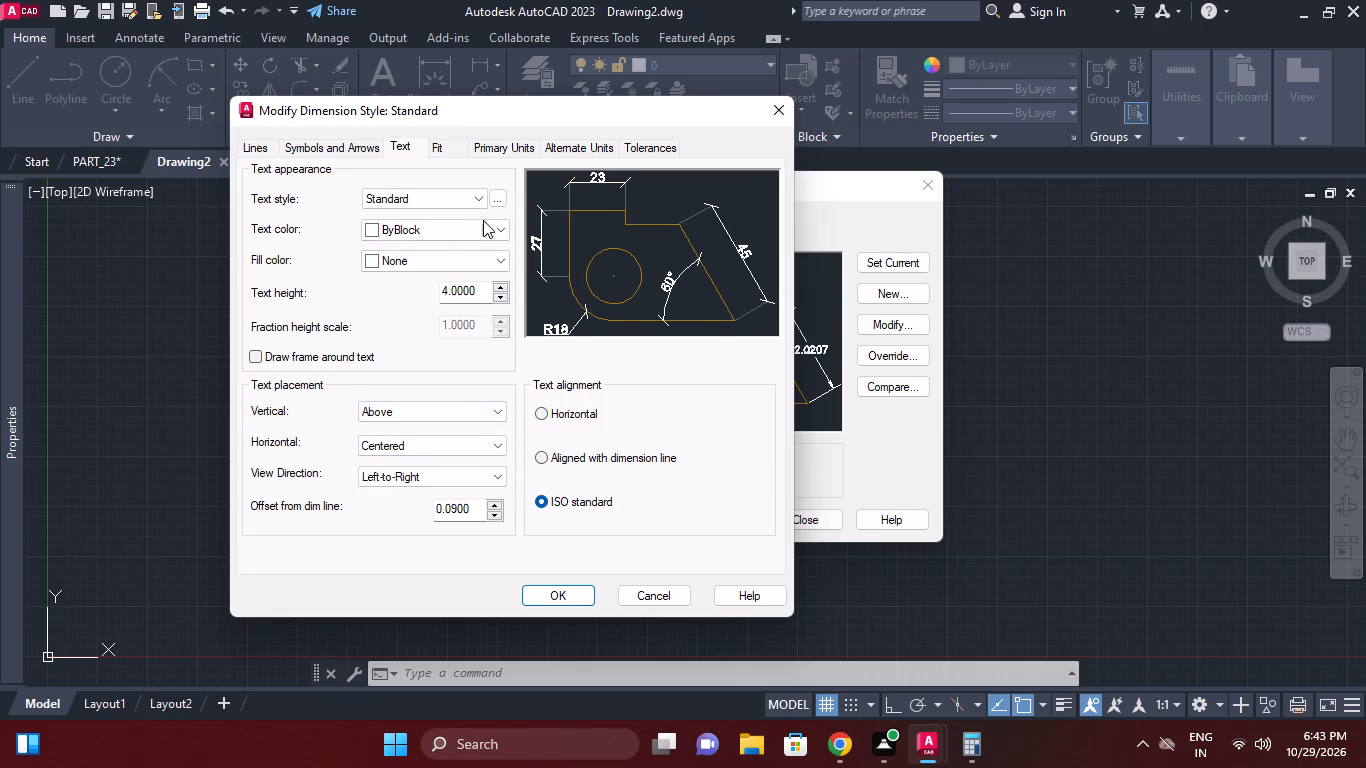
# Apply the style changes with linear precision 0 and make Standard the current dimension style.
pyautogui.click(504, 152)
pyautogui.click(426, 216)
pyautogui.click(423, 233)
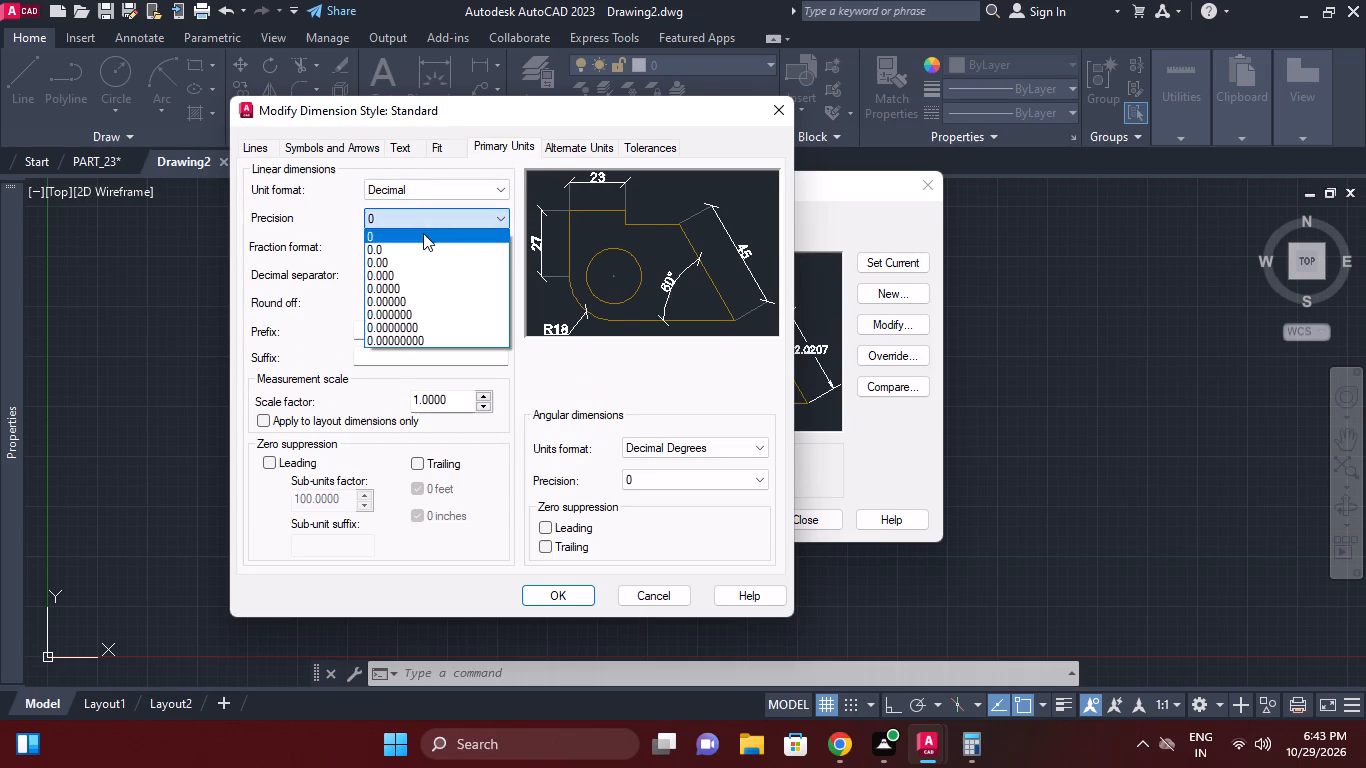
pyautogui.click(563, 594)
pyautogui.doubleClick(874, 260)
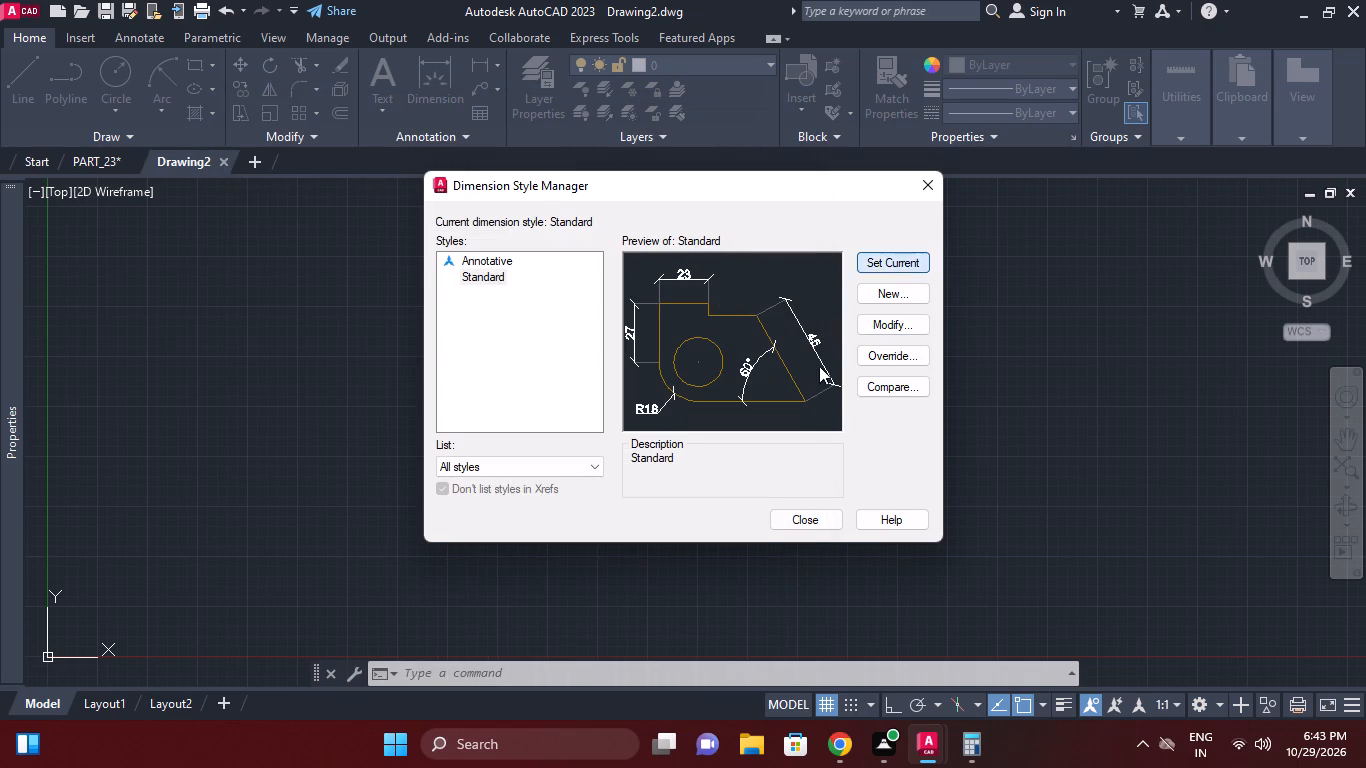
pyautogui.click(804, 524)
# Configure the drawing units to decimal length with precision 0 and millimeters as the insertion scale.
pyautogui.press('u')
pyautogui.press('n')
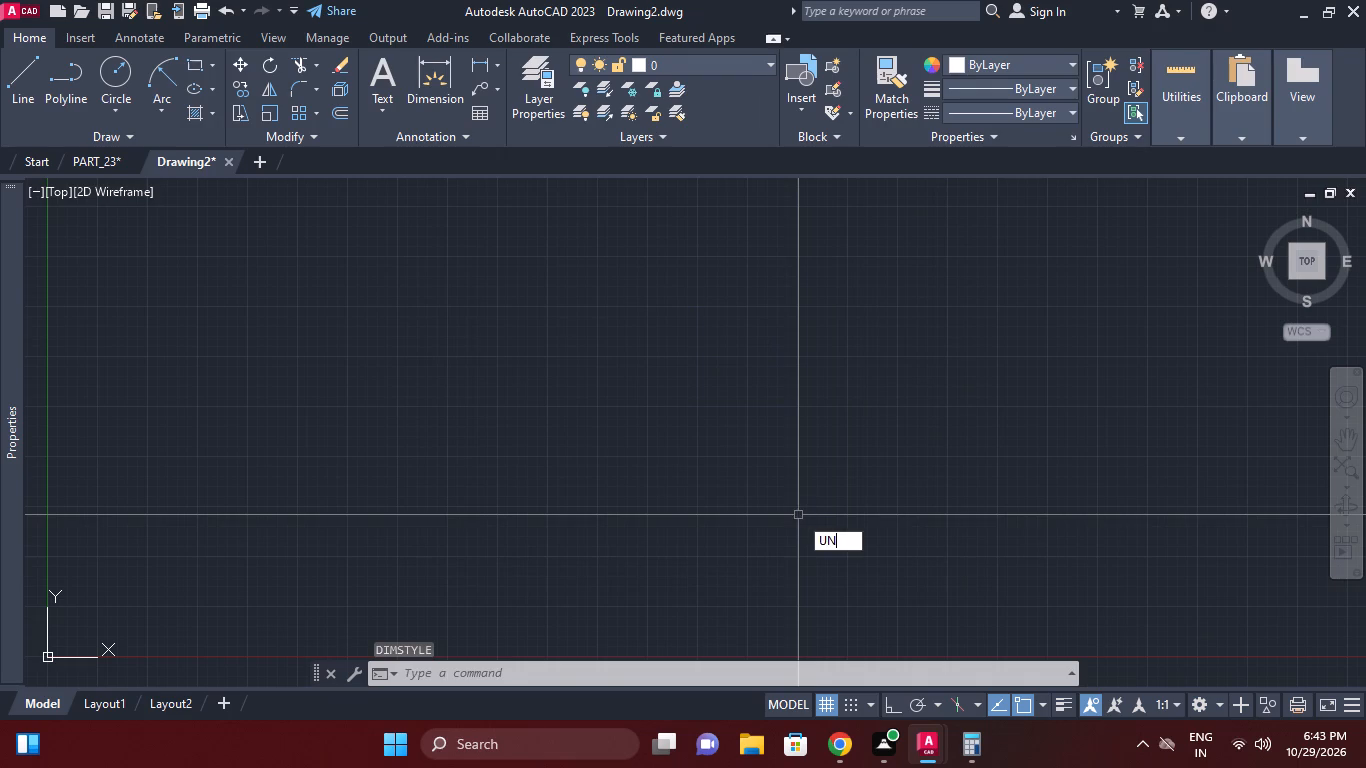
pyautogui.press('space')
pyautogui.click(420, 359)
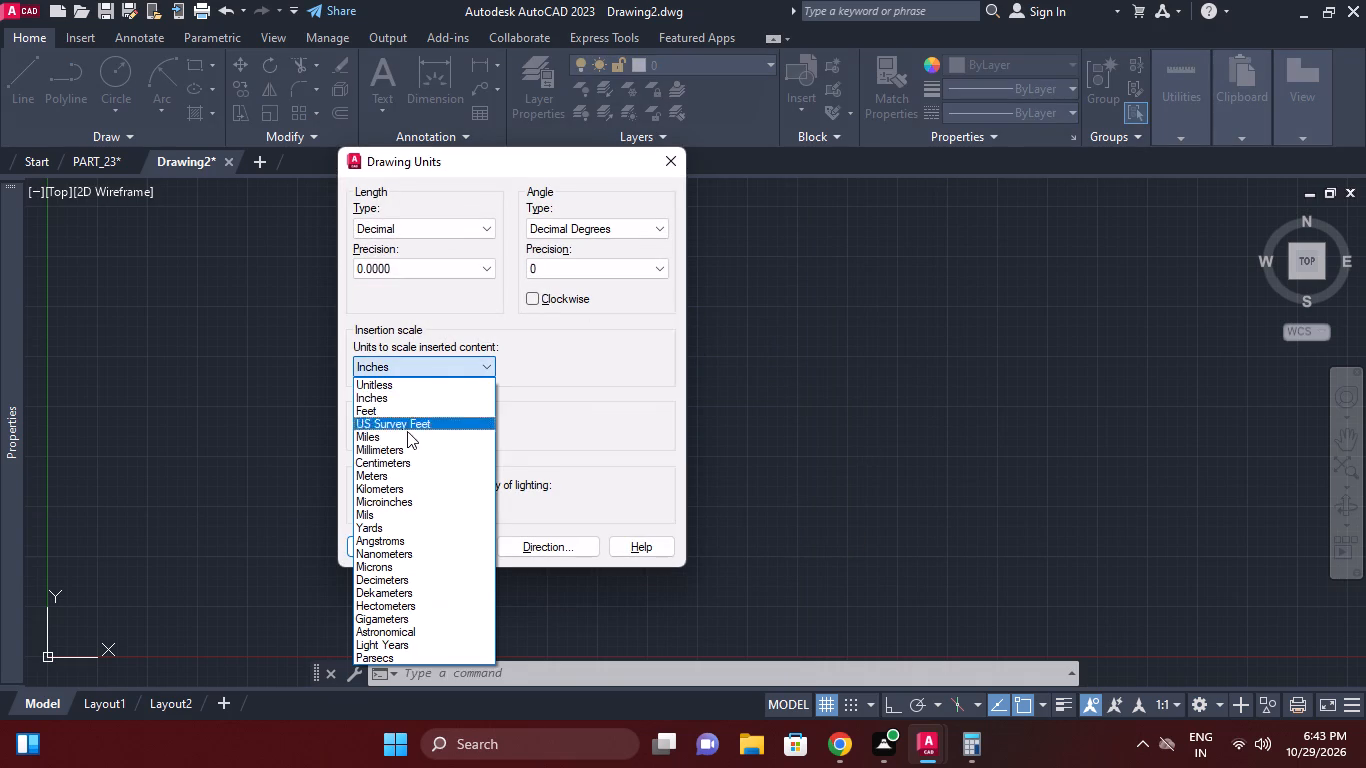
pyautogui.click(407, 451)
pyautogui.click(437, 278)
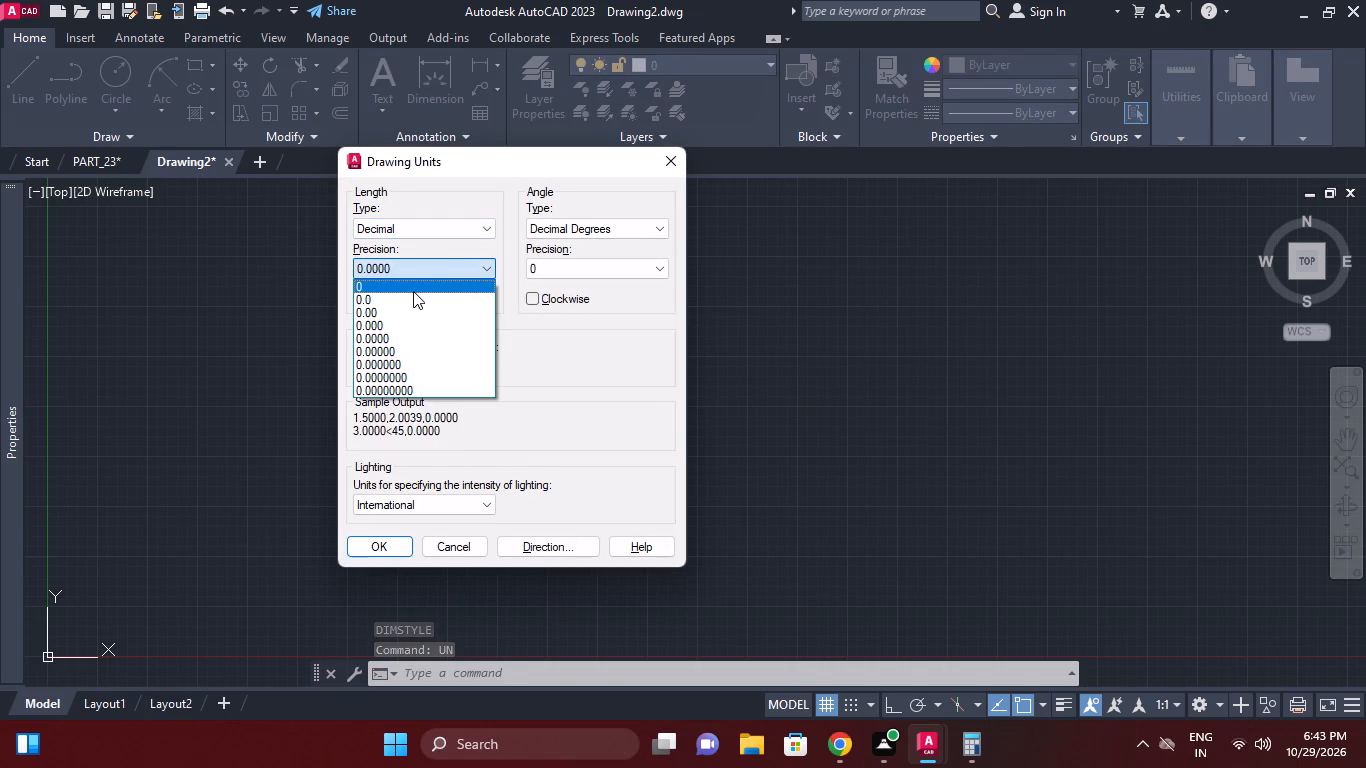
pyautogui.click(413, 289)
pyautogui.click(438, 228)
pyautogui.click(818, 401)
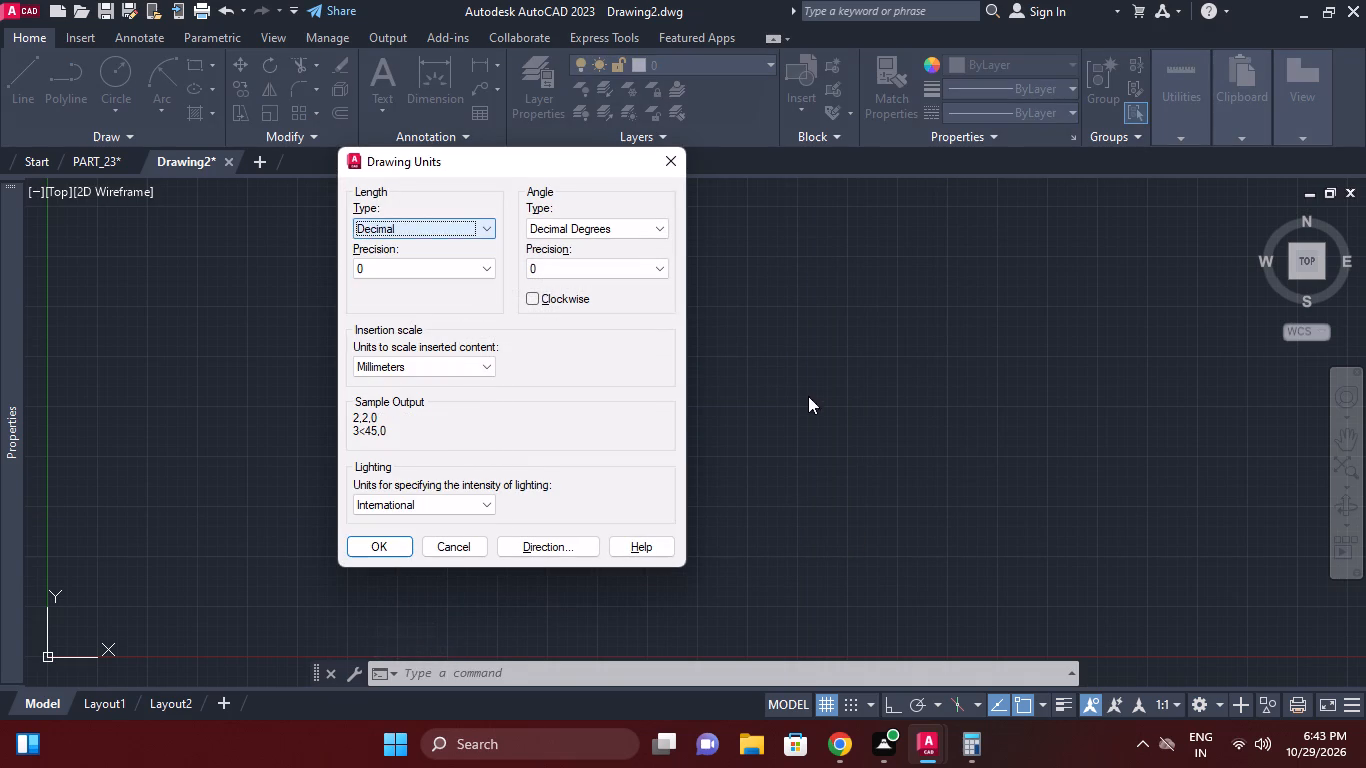
pyautogui.click(368, 544)
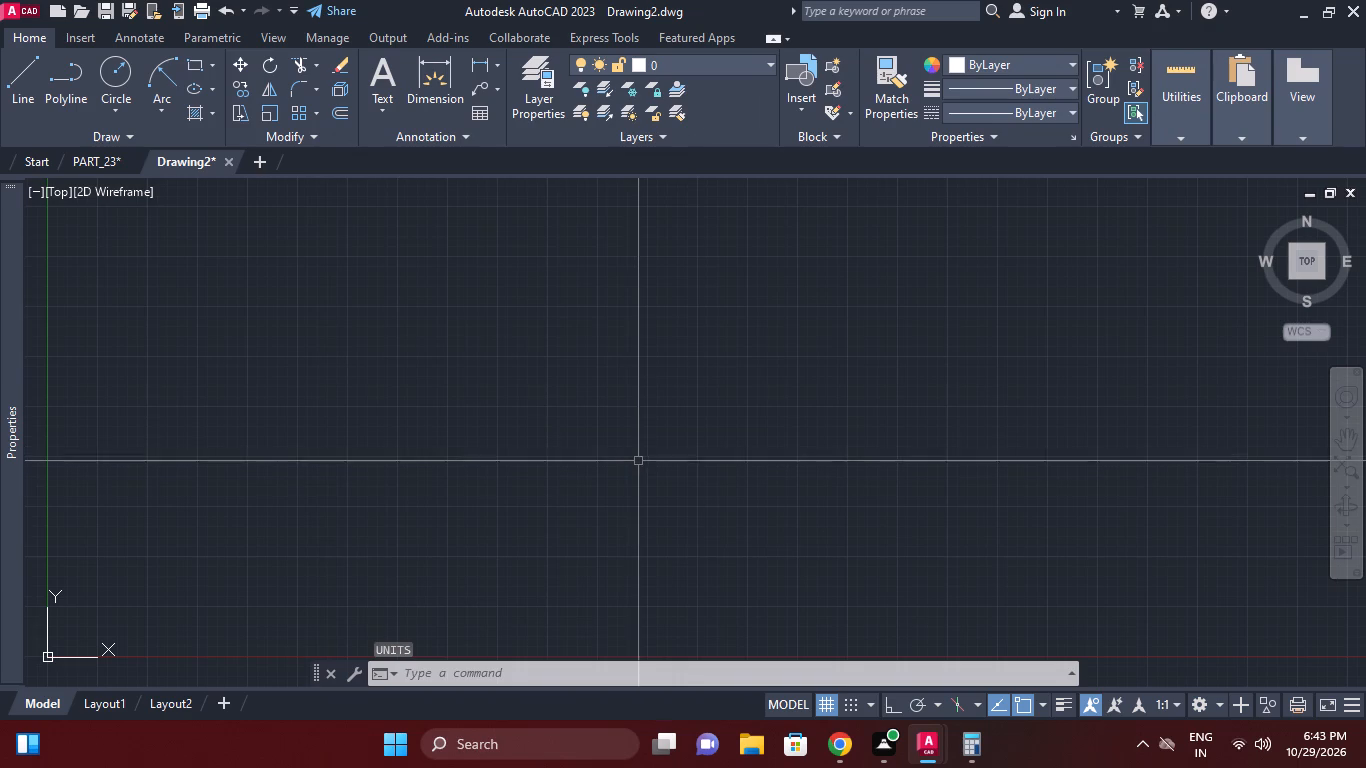
# Draw a horizontal line 140 mm long with the grid off and ortho mode on.
pyautogui.middleClick(643, 463)
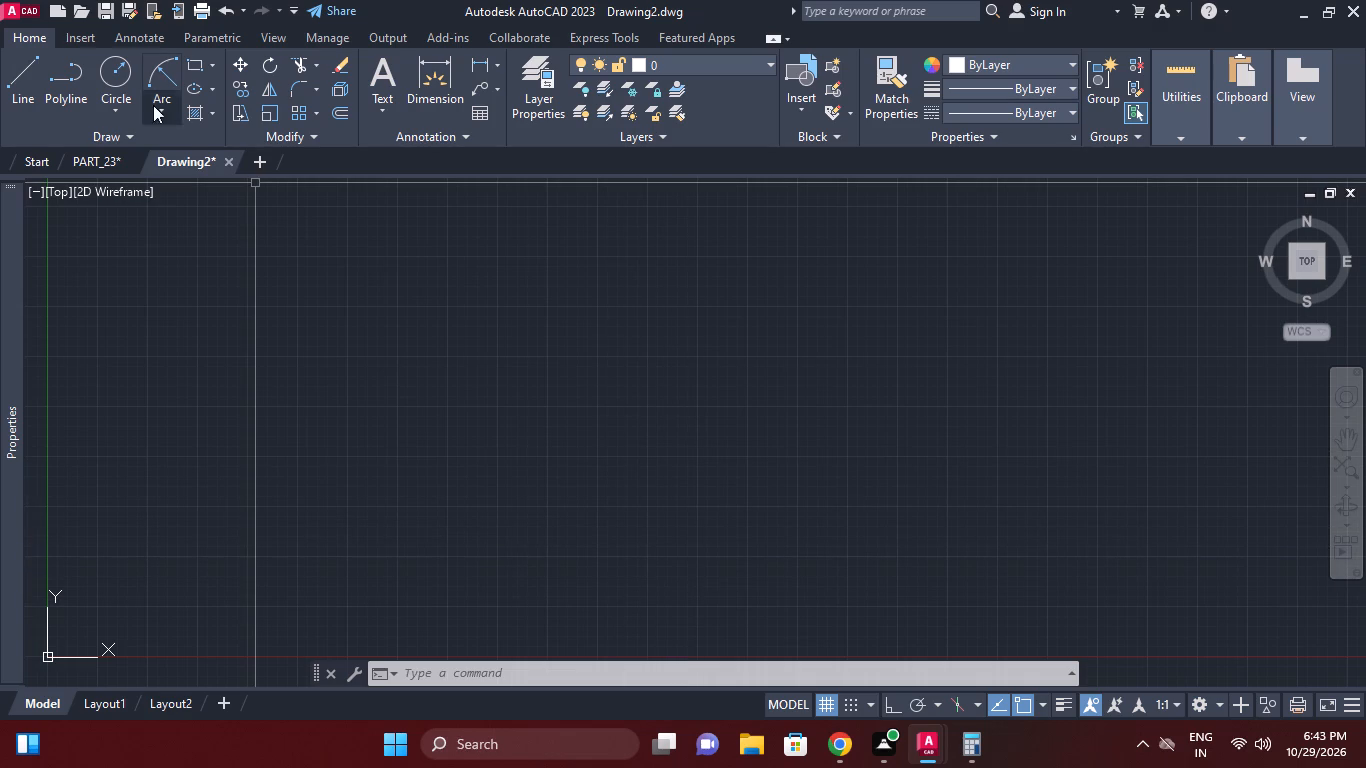
pyautogui.click(33, 70)
pyautogui.press('F7')
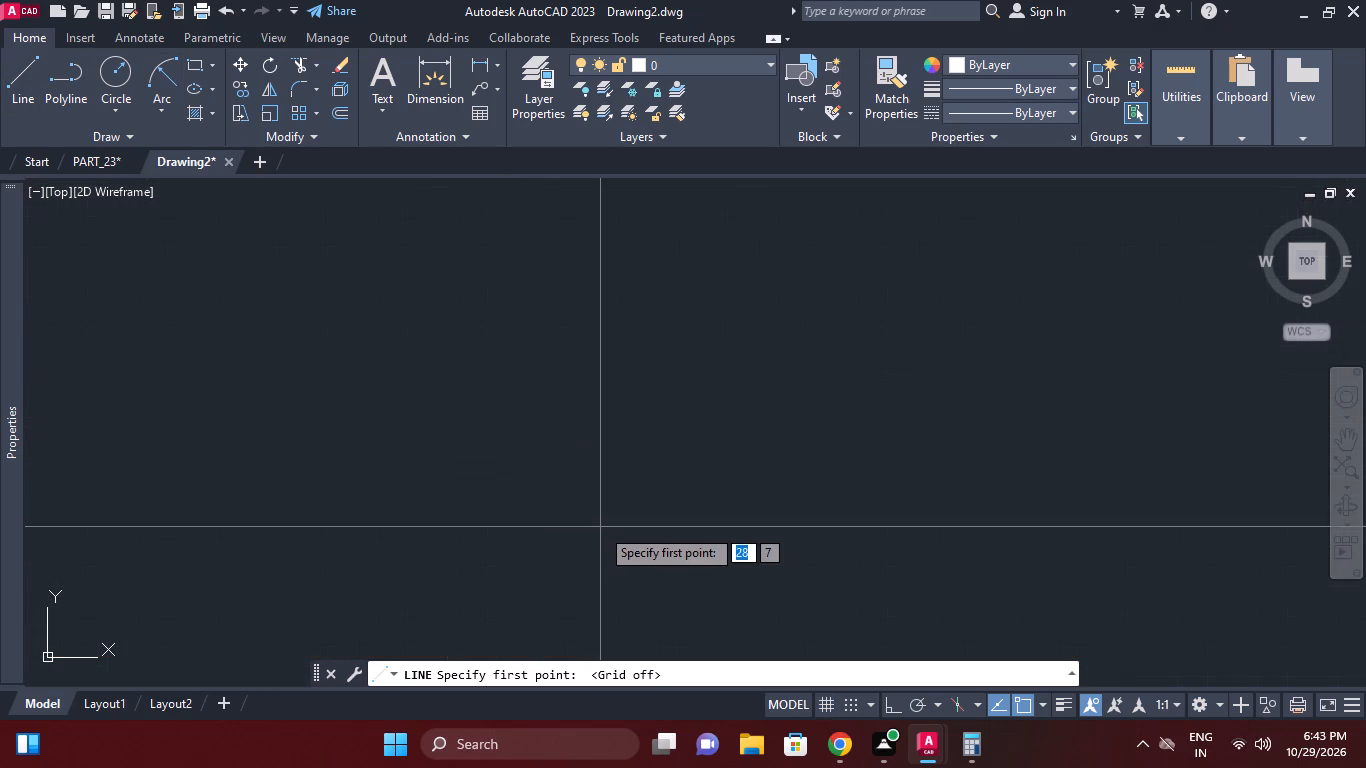
pyautogui.press('F8')
pyautogui.click(588, 496)
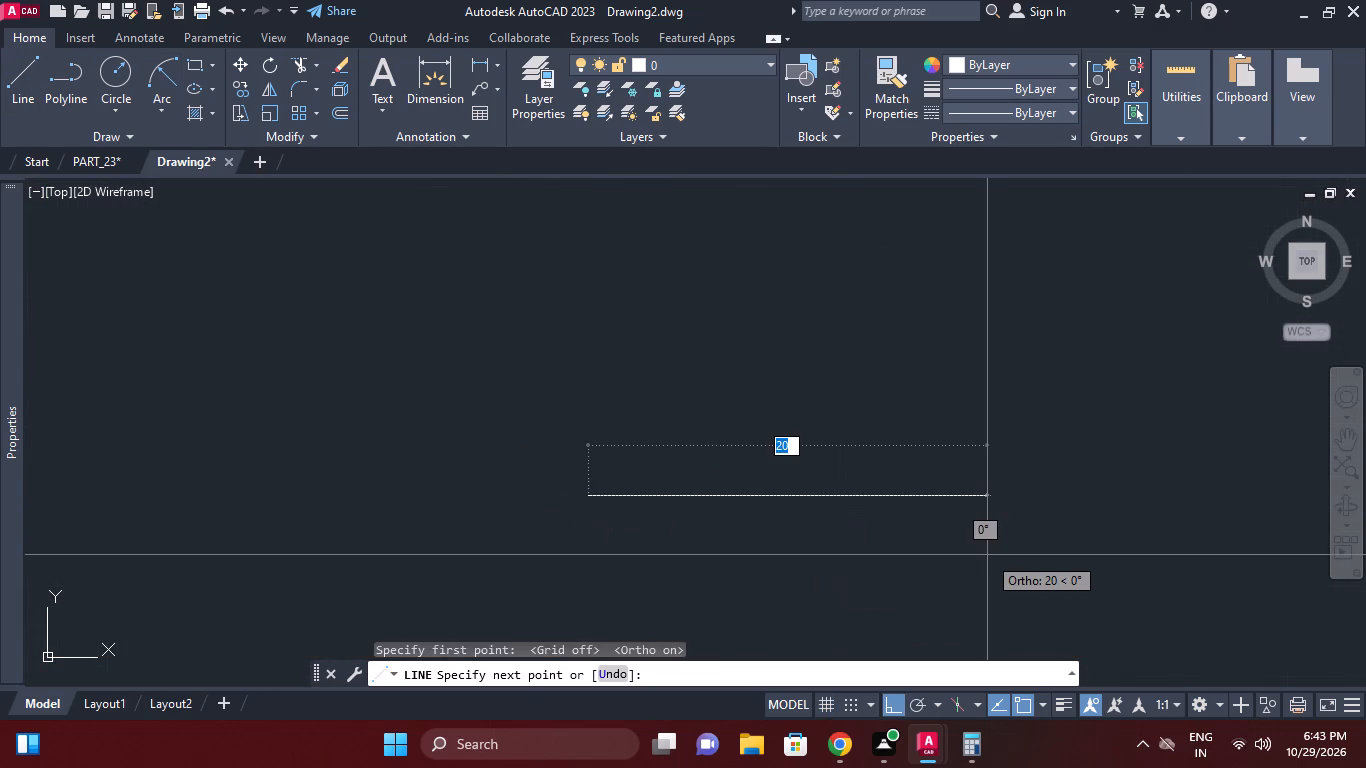
pyautogui.write('140')
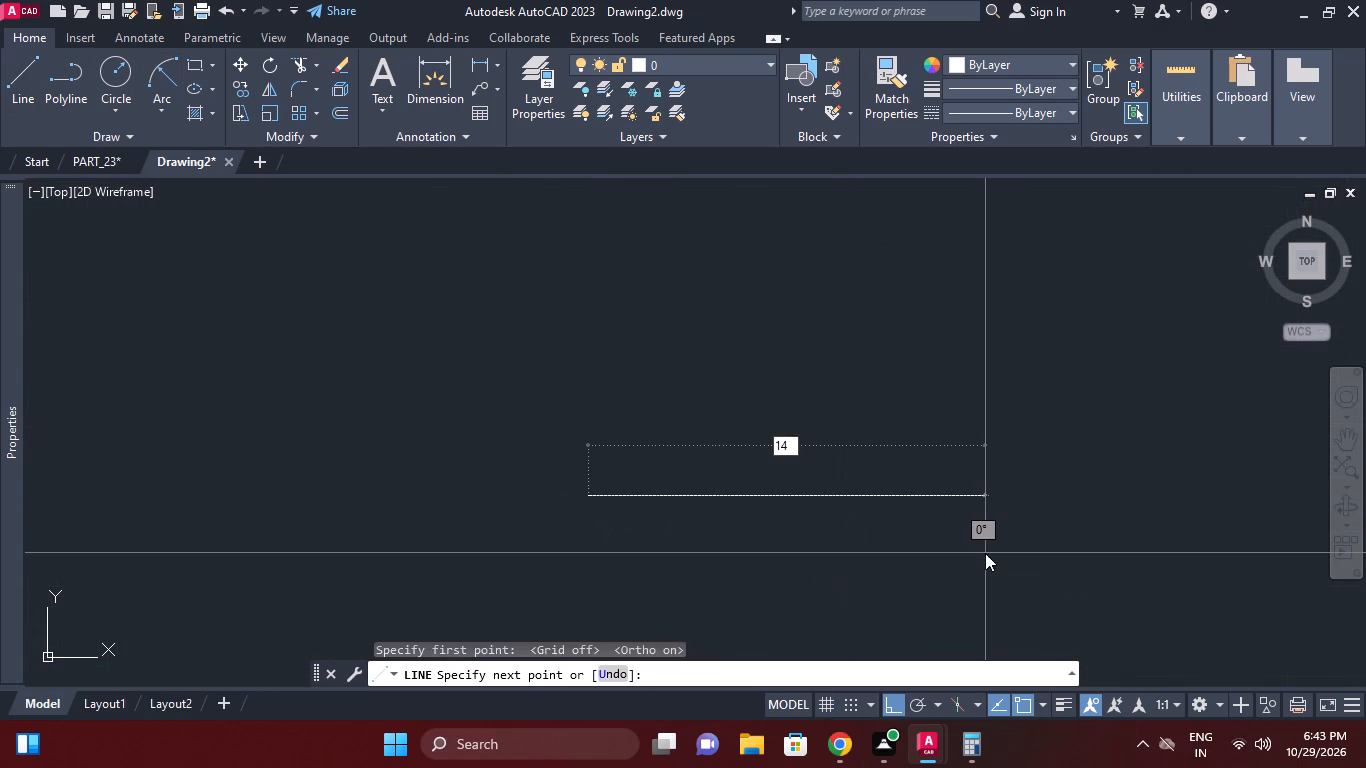
pyautogui.press('Return')
pyautogui.press('Return')
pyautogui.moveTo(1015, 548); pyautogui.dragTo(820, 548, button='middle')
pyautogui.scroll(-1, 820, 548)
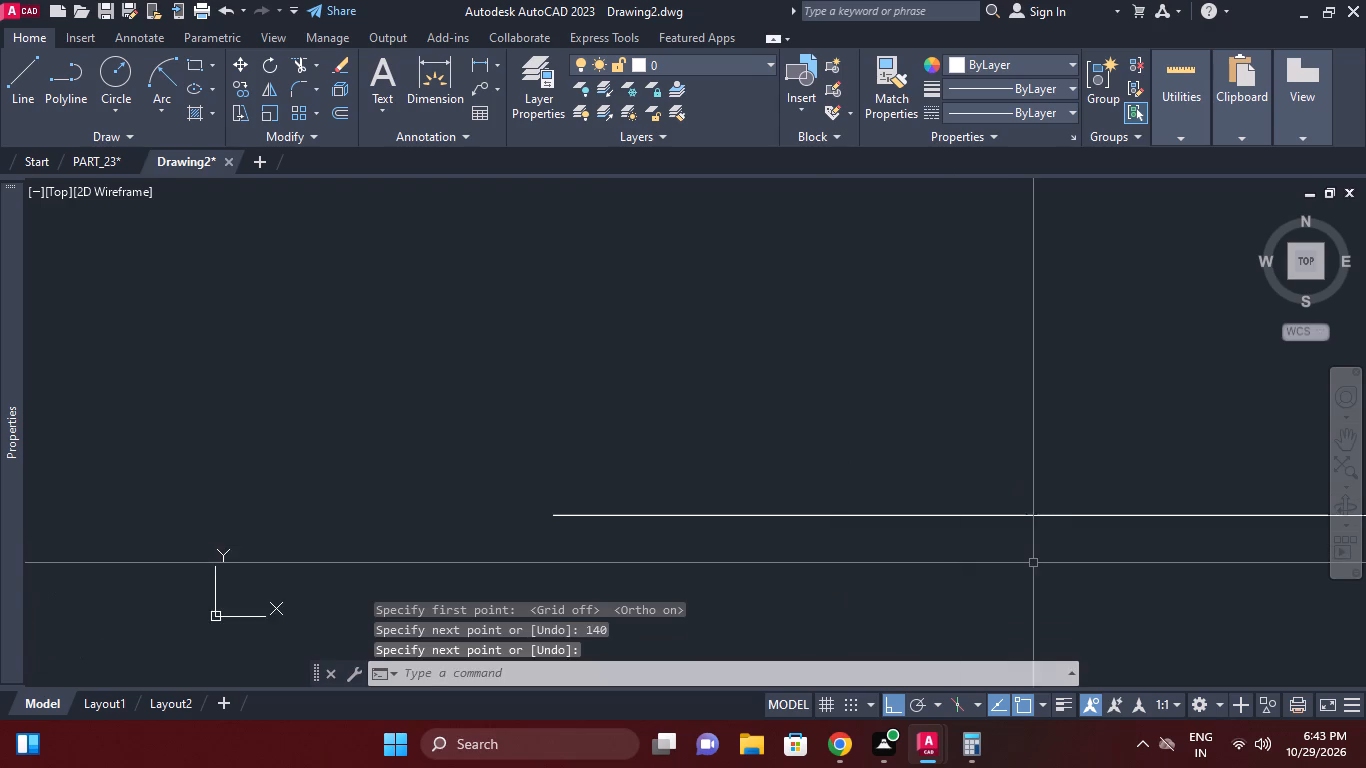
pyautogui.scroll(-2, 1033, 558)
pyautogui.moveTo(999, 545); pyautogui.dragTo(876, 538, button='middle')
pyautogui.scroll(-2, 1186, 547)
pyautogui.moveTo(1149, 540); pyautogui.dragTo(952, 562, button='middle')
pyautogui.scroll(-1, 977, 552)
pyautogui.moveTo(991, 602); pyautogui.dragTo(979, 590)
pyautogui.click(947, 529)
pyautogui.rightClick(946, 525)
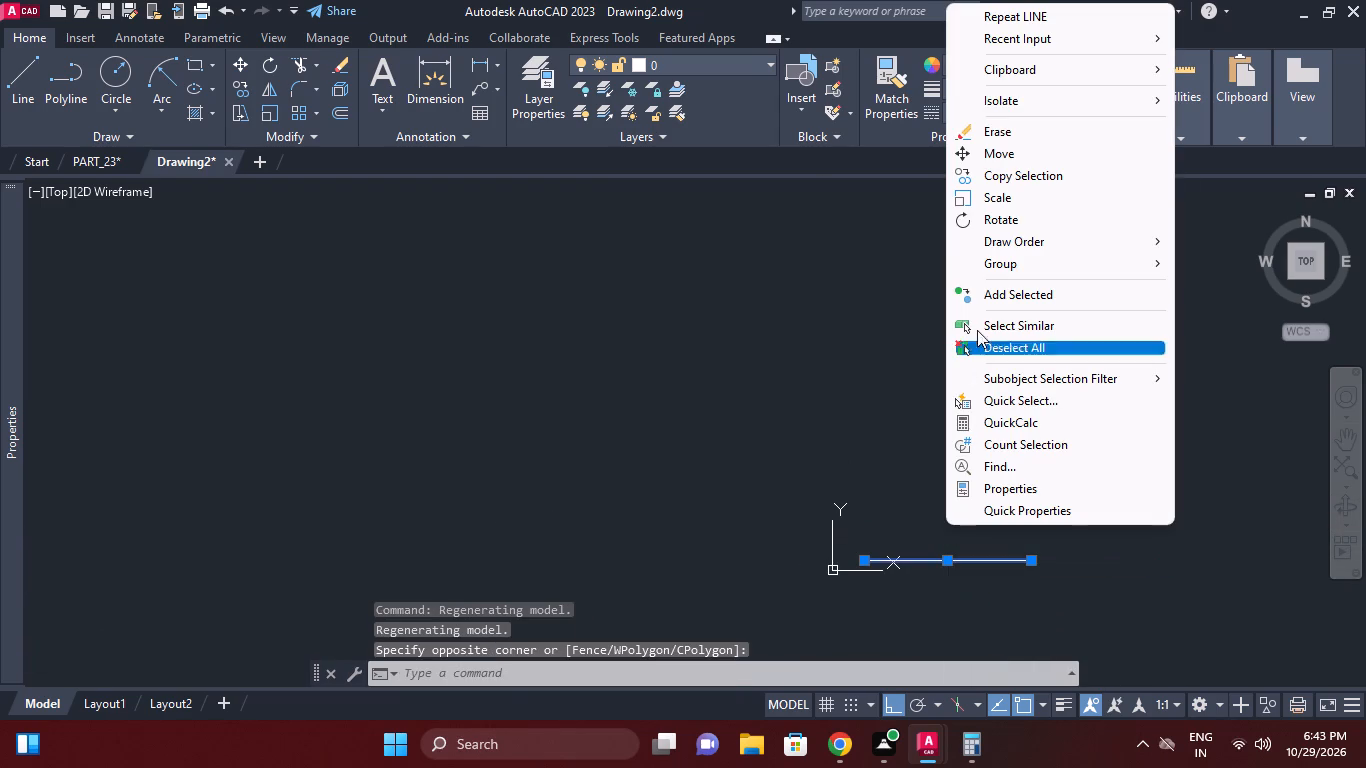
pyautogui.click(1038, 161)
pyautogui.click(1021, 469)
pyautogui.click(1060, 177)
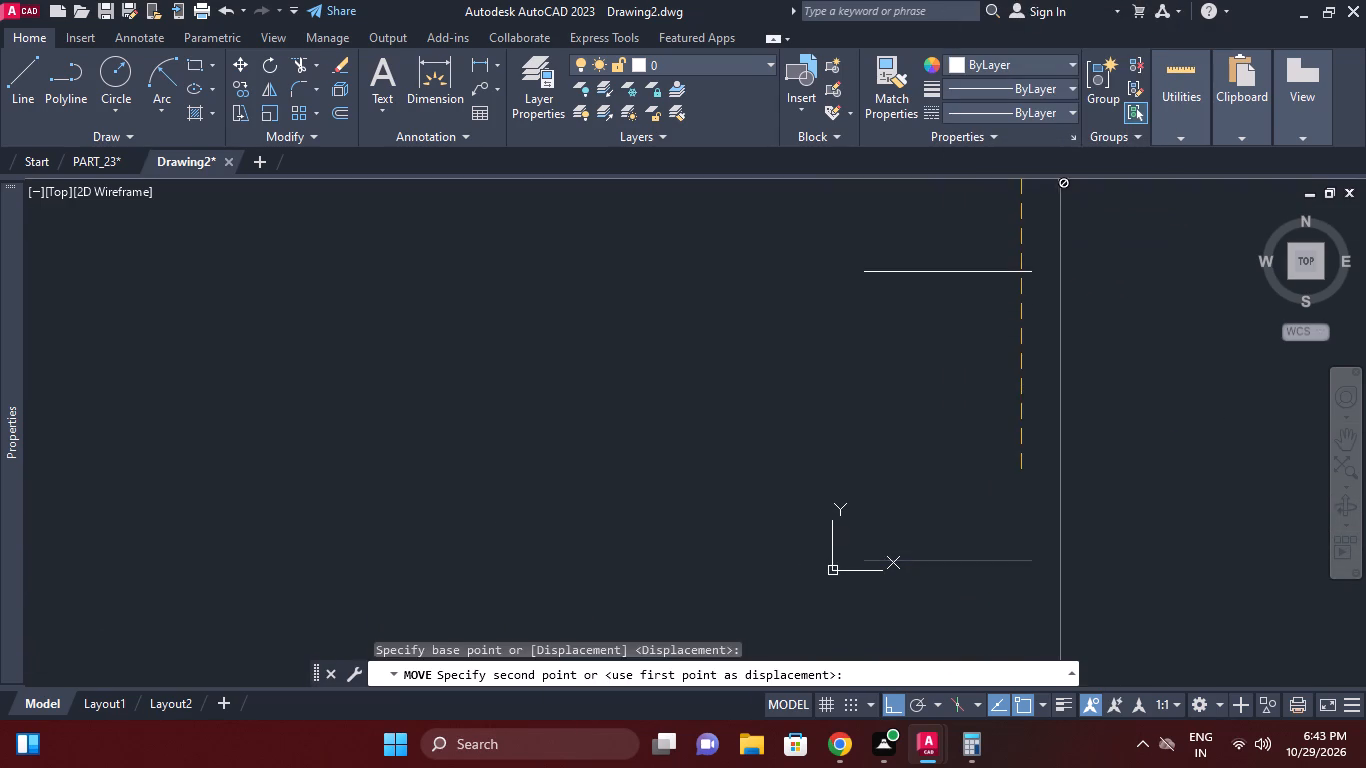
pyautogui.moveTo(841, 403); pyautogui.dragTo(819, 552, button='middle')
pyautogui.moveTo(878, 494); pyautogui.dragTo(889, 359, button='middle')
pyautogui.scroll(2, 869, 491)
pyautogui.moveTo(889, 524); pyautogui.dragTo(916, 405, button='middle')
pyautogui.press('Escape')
# Move the 140 mm line straight up, well above the drawing origin.
pyautogui.scroll(-2, 925, 486)
pyautogui.moveTo(925, 486); pyautogui.dragTo(903, 564, button='middle')
pyautogui.moveTo(1020, 603); pyautogui.dragTo(1011, 578)
pyautogui.click(971, 508)
pyautogui.moveTo(986, 513); pyautogui.dragTo(916, 618, button='middle')
pyautogui.scroll(-1, 981, 531)
pyautogui.press('m')
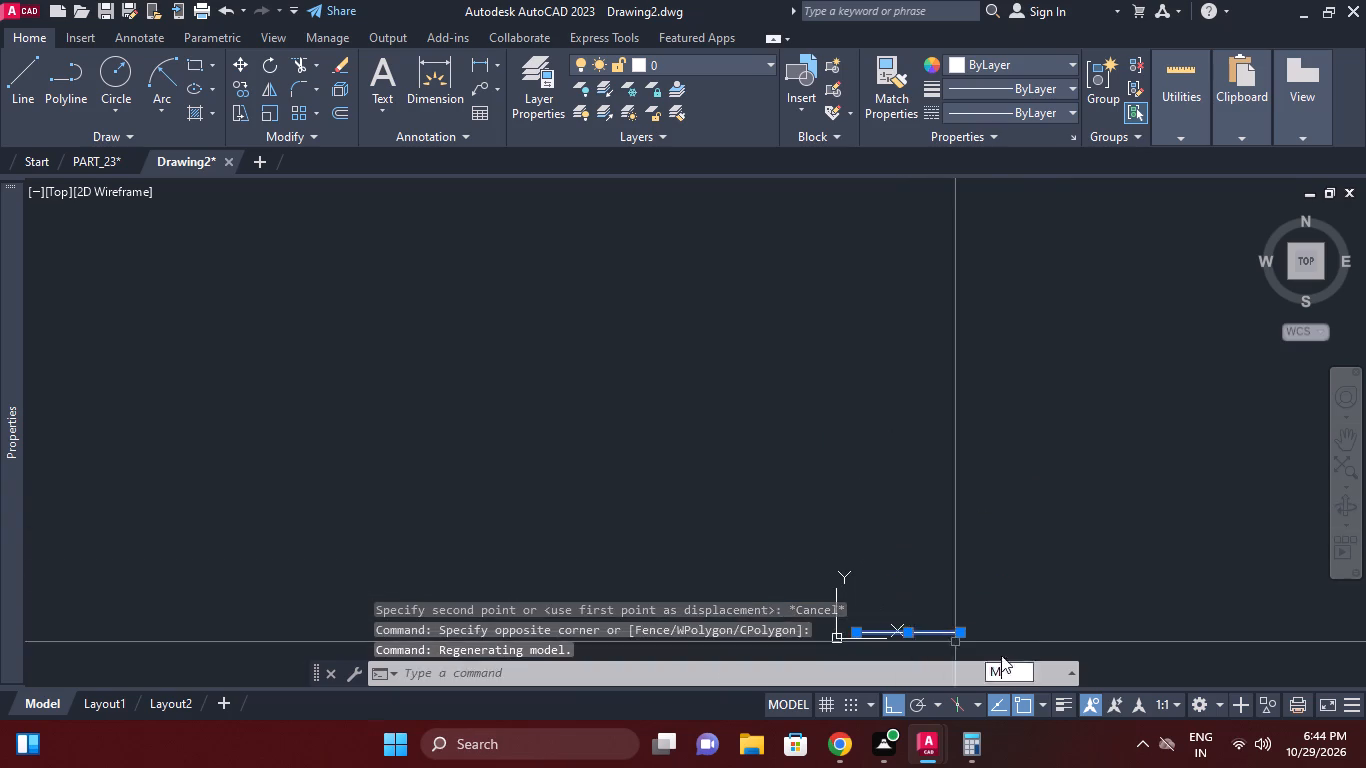
pyautogui.press('space')
pyautogui.moveTo(1036, 664); pyautogui.dragTo(1036, 623)
pyautogui.moveTo(948, 466); pyautogui.dragTo(943, 645)
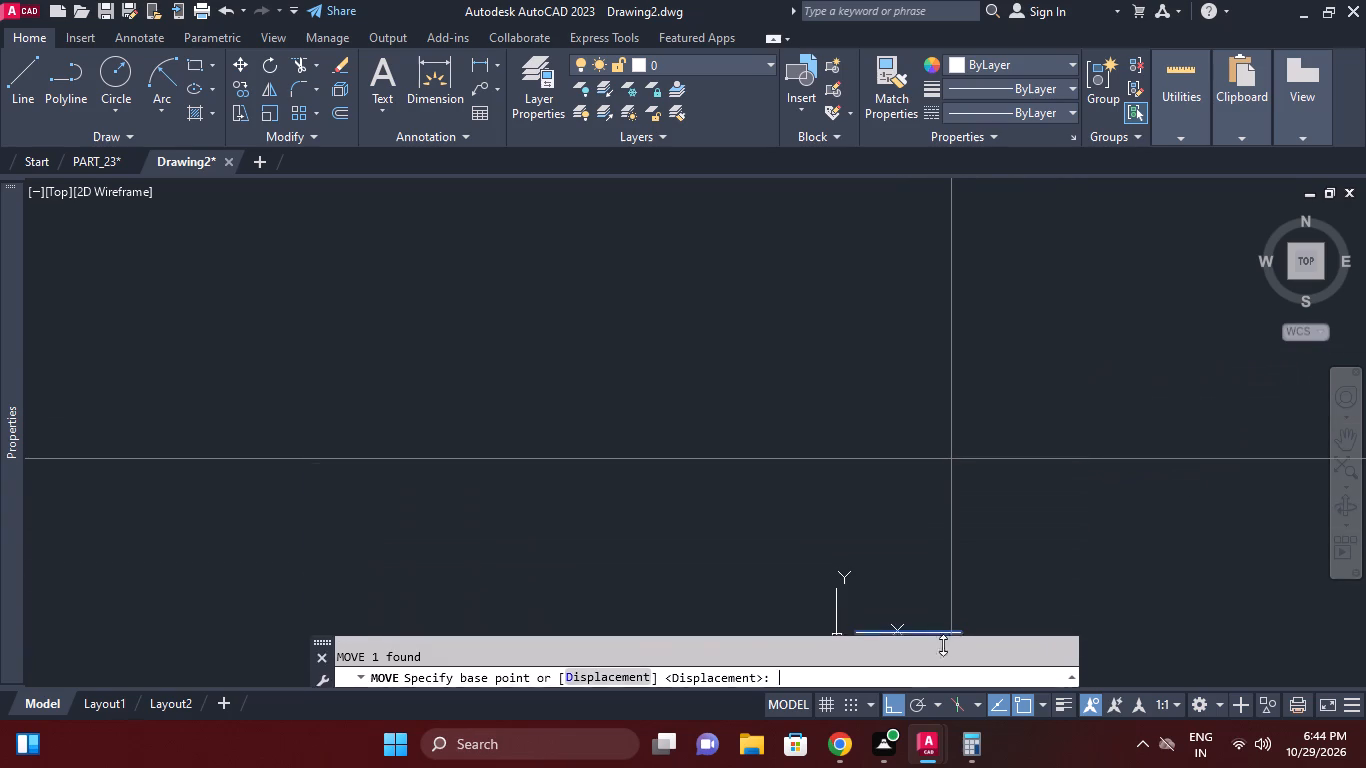
pyautogui.moveTo(943, 645); pyautogui.dragTo(941, 657)
pyautogui.moveTo(961, 577); pyautogui.dragTo(961, 563)
pyautogui.click(976, 214)
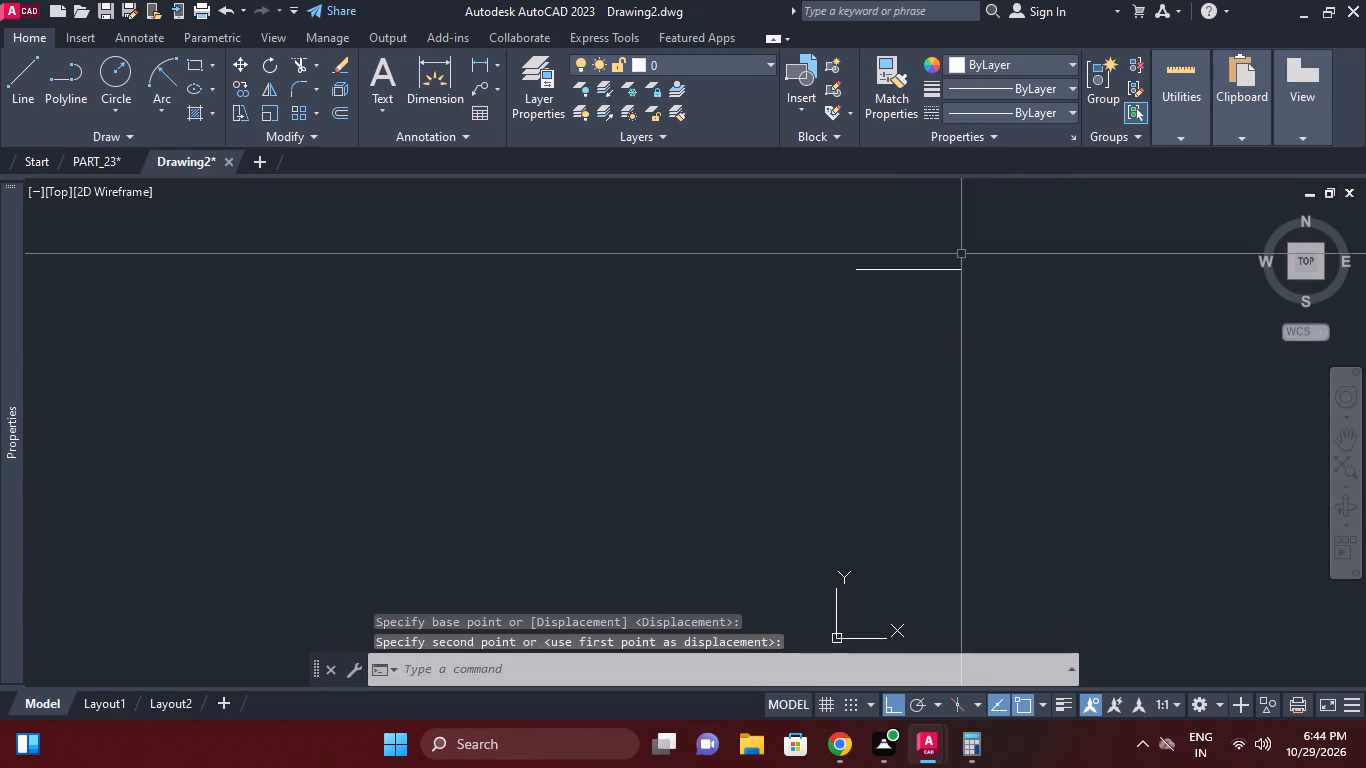
pyautogui.moveTo(957, 346); pyautogui.dragTo(938, 503, button='middle')
pyautogui.click(976, 491)
pyautogui.click(779, 311)
pyautogui.press('Escape')
# Offset the 140 mm horizontal line 20 mm upward.
pyautogui.scroll(4, 902, 378)
pyautogui.moveTo(897, 421); pyautogui.dragTo(894, 388, button='middle')
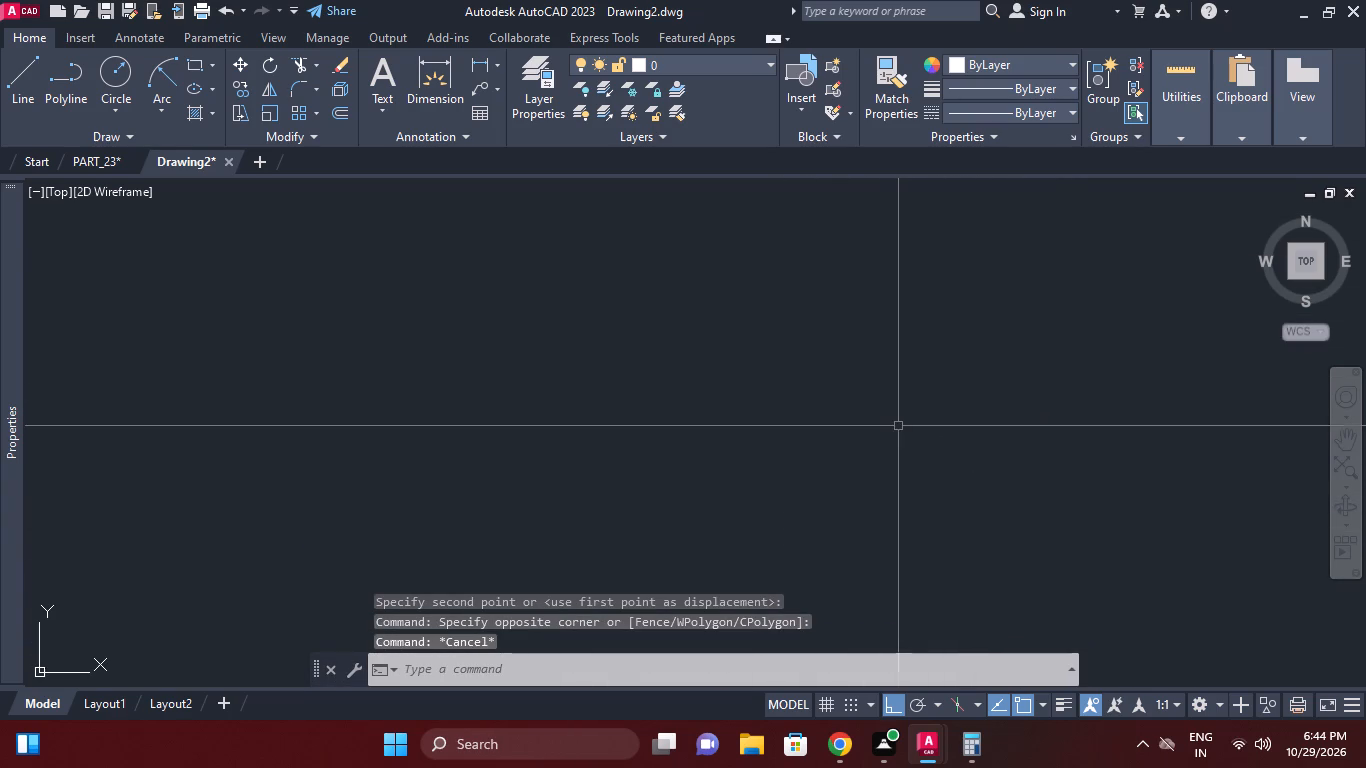
pyautogui.moveTo(894, 388); pyautogui.dragTo(894, 297, button='middle')
pyautogui.scroll(-1, 894, 313)
pyautogui.middleClick(910, 387)
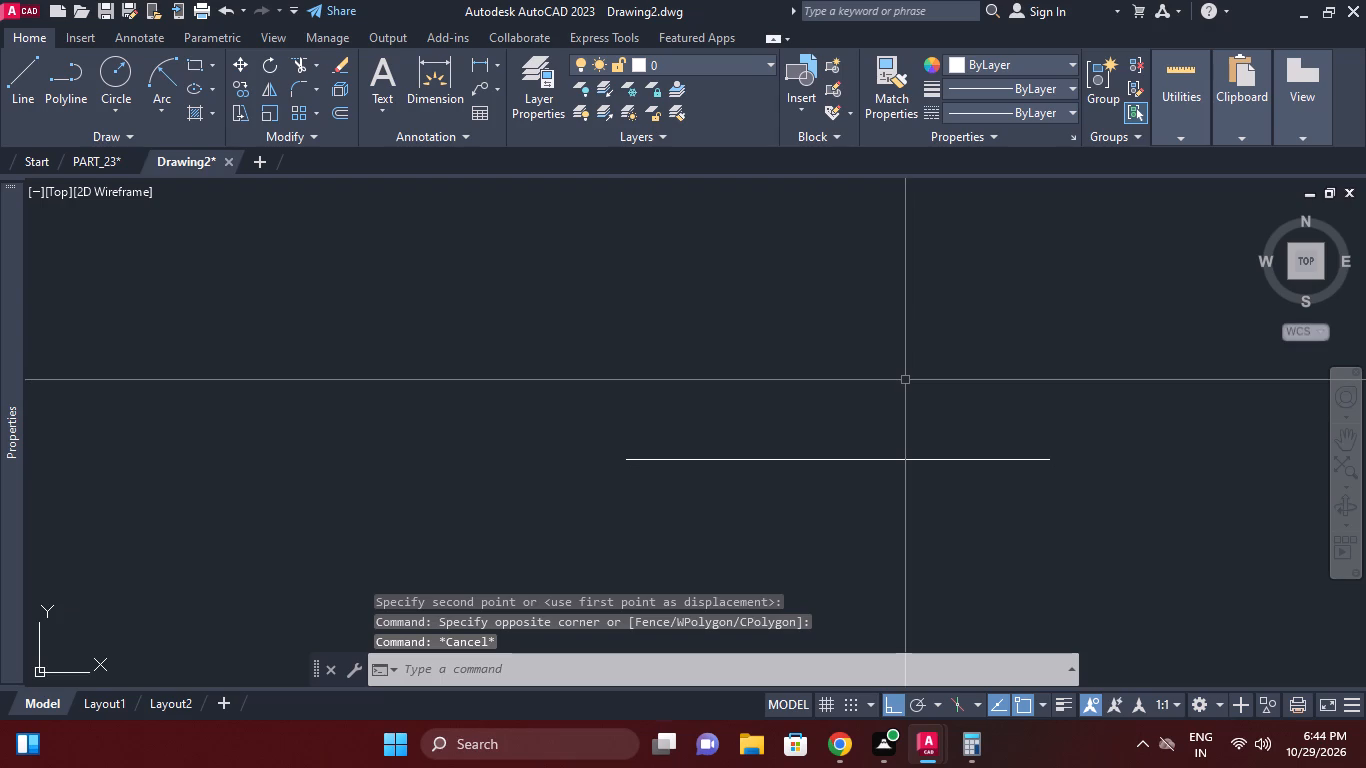
pyautogui.click(347, 104)
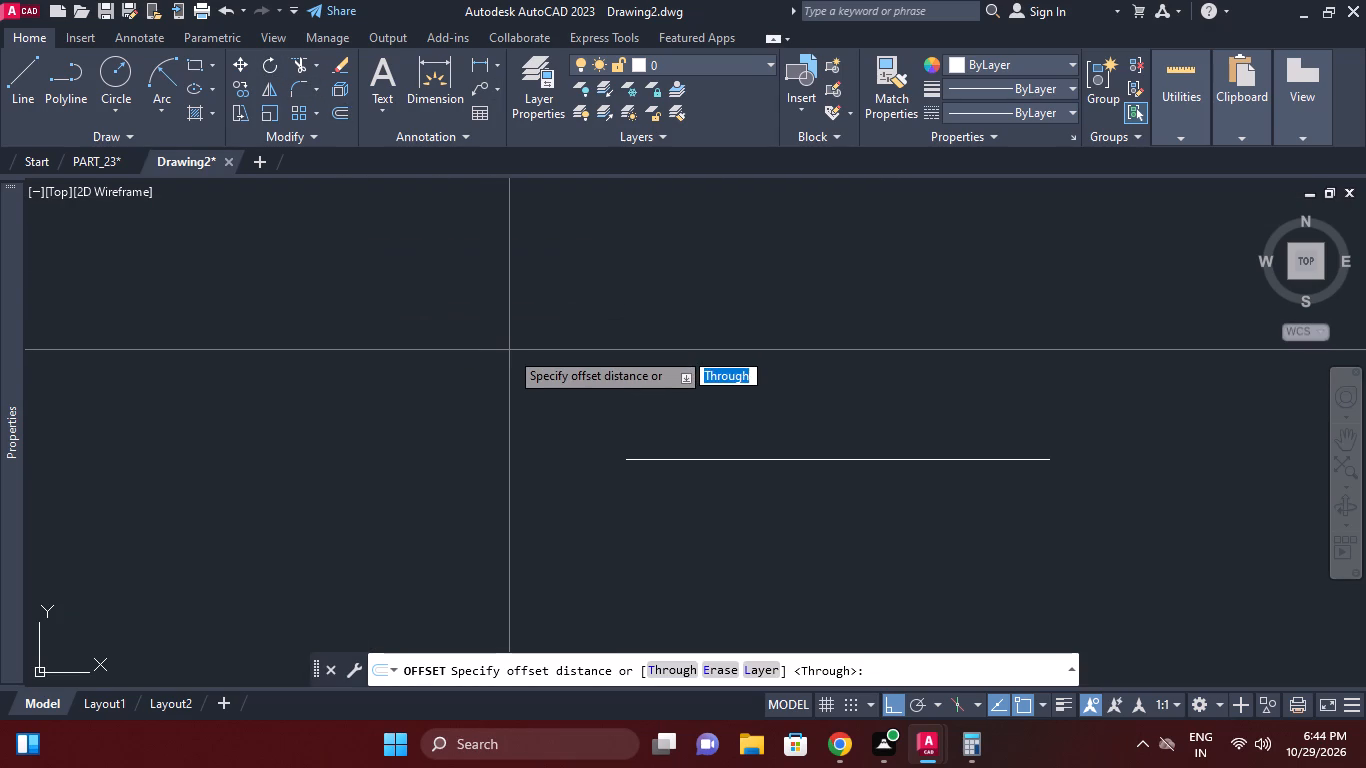
pyautogui.press('2')
pyautogui.press('0')
pyautogui.press('Return')
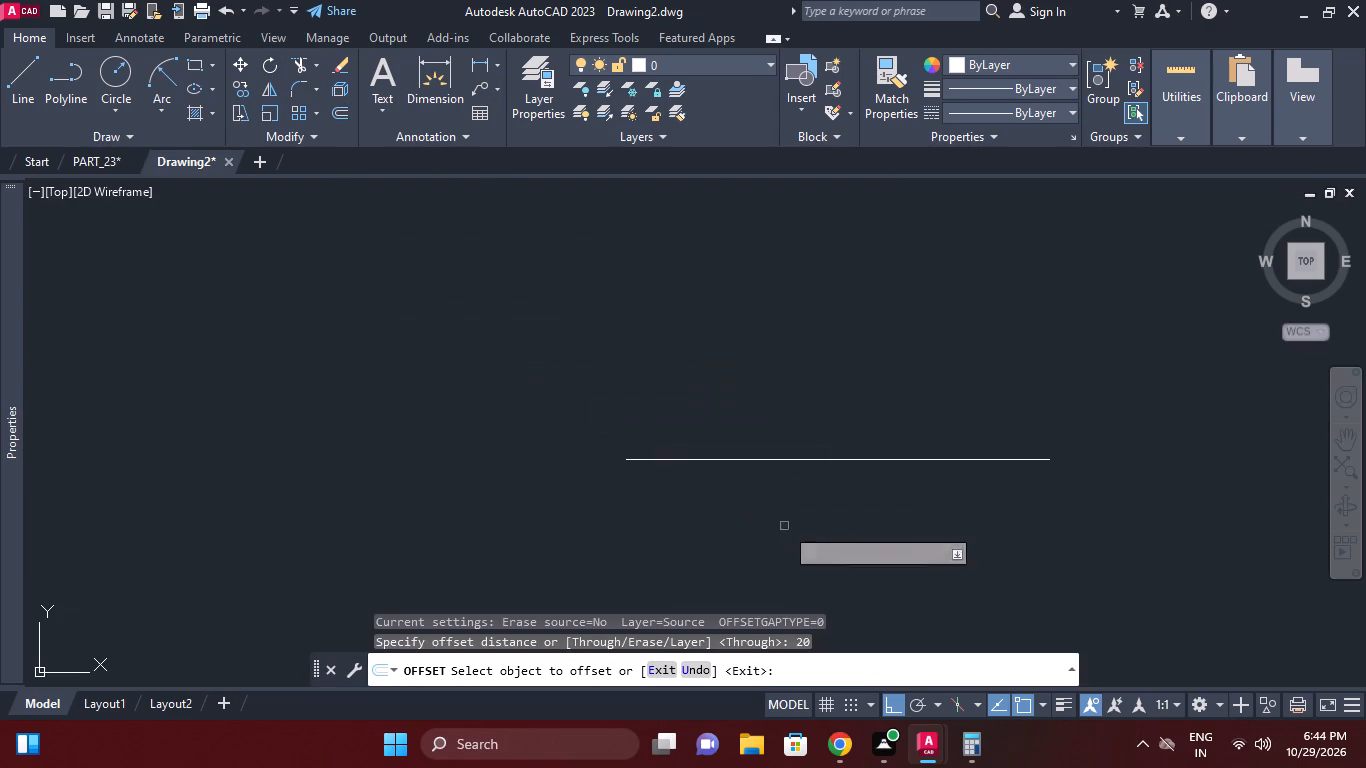
pyautogui.click(845, 451)
pyautogui.click(840, 457)
pyautogui.click(838, 385)
pyautogui.rightClick(837, 332)
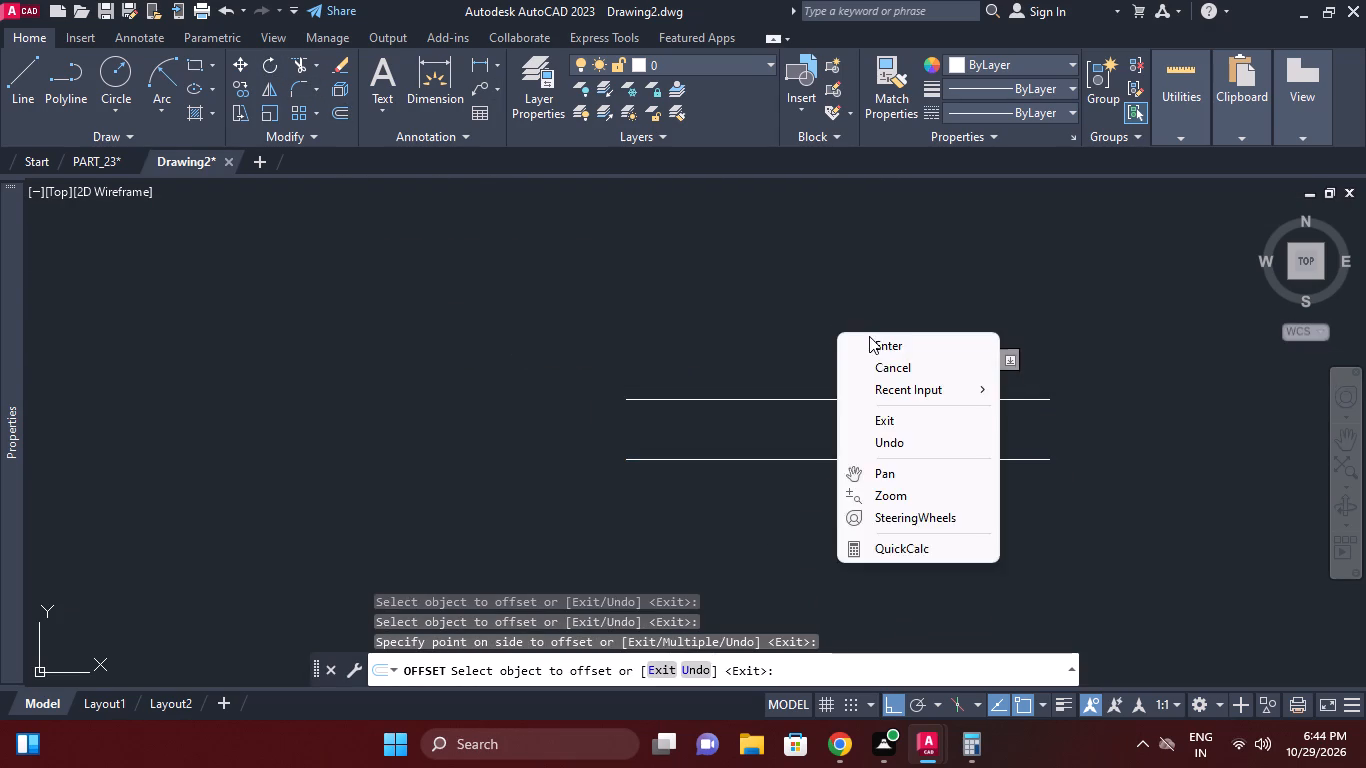
pyautogui.click(870, 337)
# Draw vertical lines joining the two horizontal lines at both ends to close the rectangle.
pyautogui.click(37, 76)
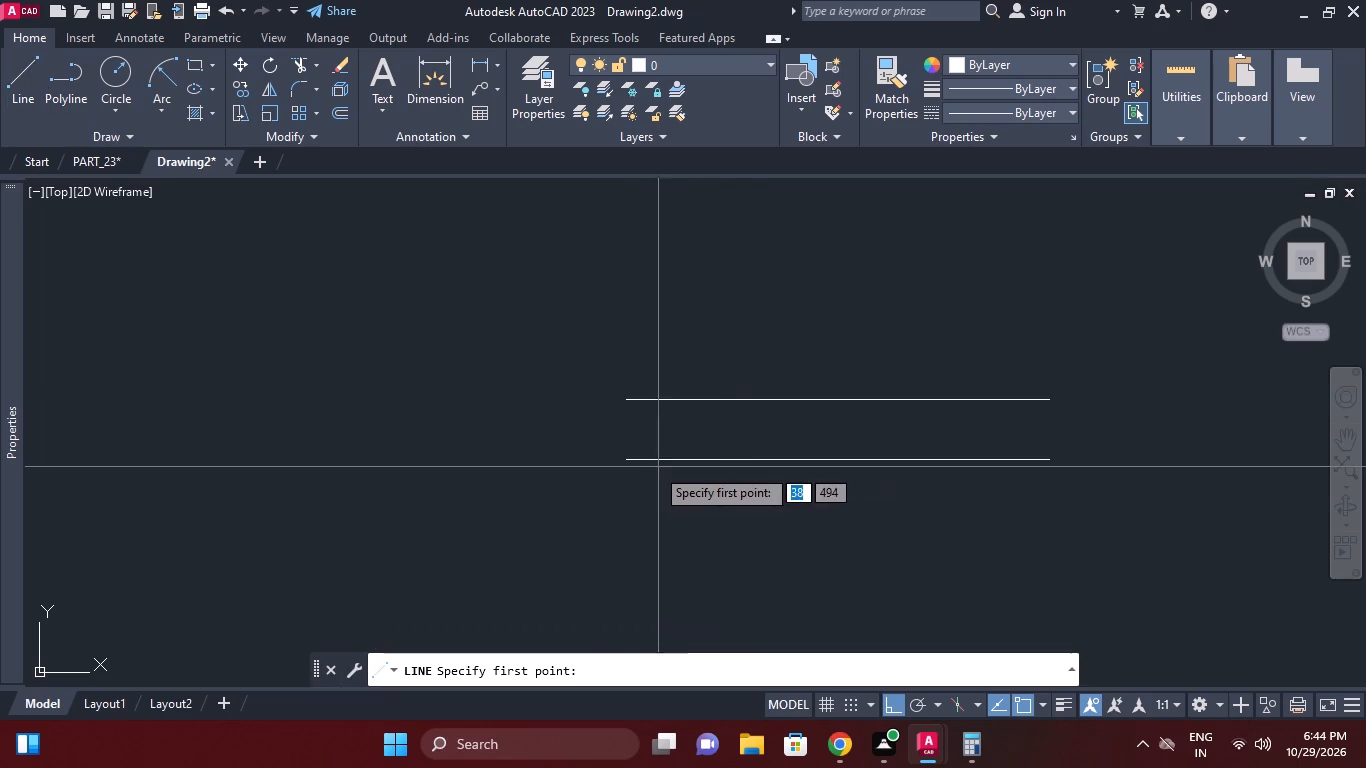
pyautogui.click(629, 462)
pyautogui.click(630, 396)
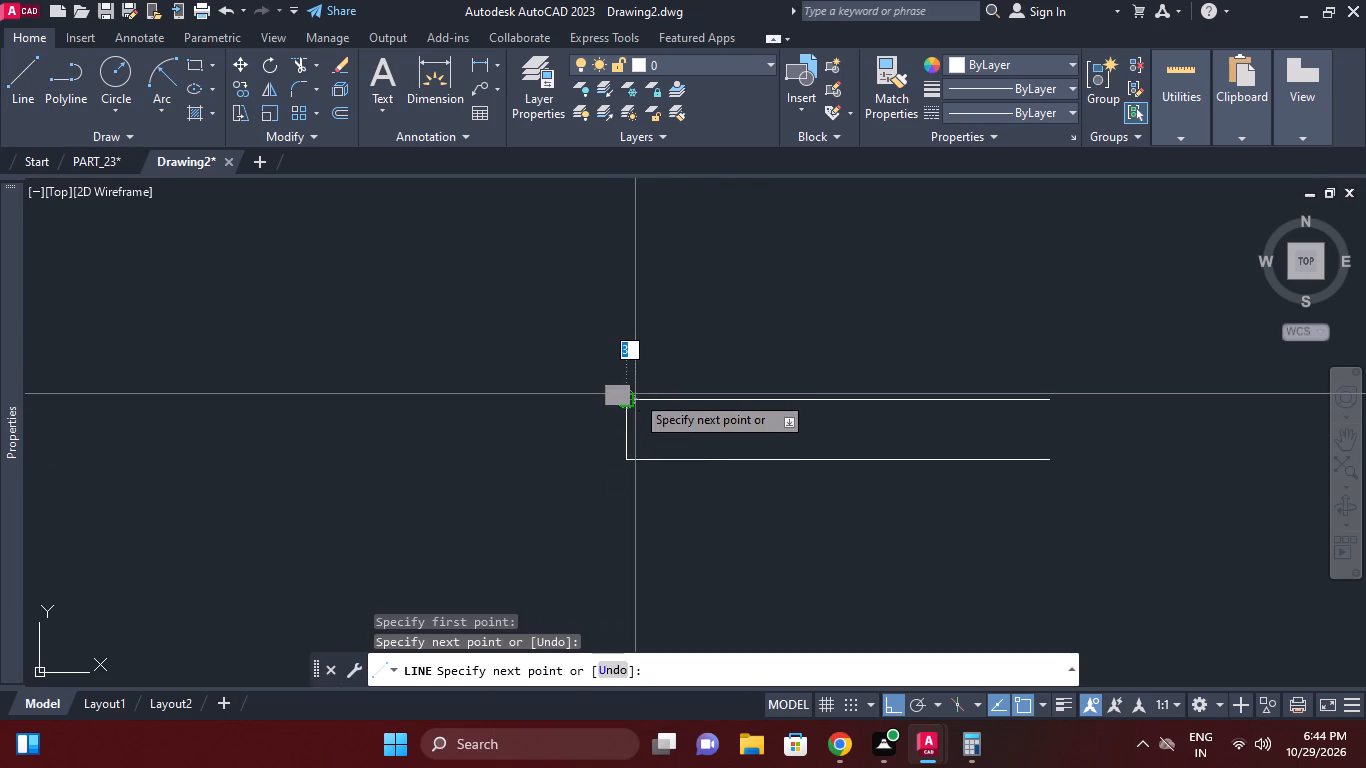
pyautogui.rightClick(635, 394)
pyautogui.click(666, 400)
pyautogui.rightClick(680, 392)
pyautogui.click(779, 333)
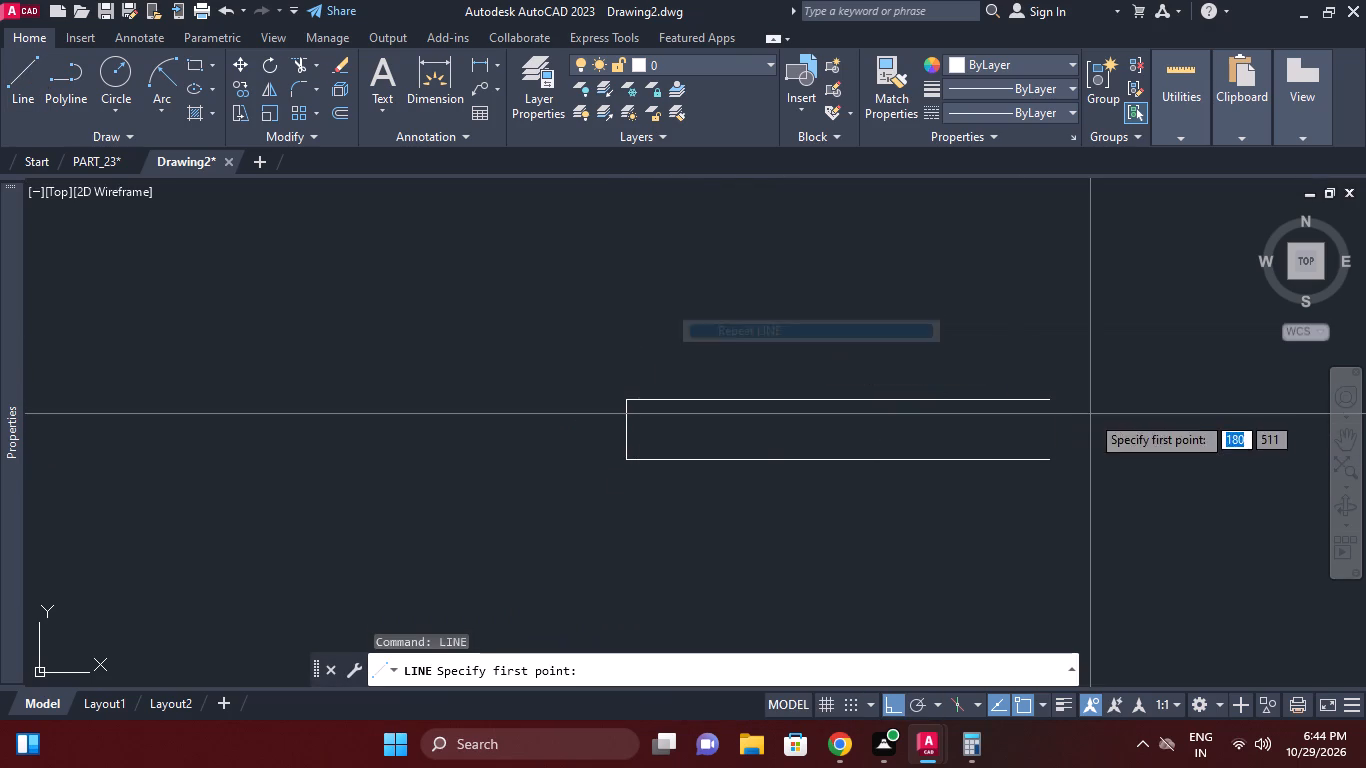
pyautogui.click(1044, 399)
pyautogui.click(1045, 461)
pyautogui.rightClick(1055, 445)
pyautogui.click(1100, 456)
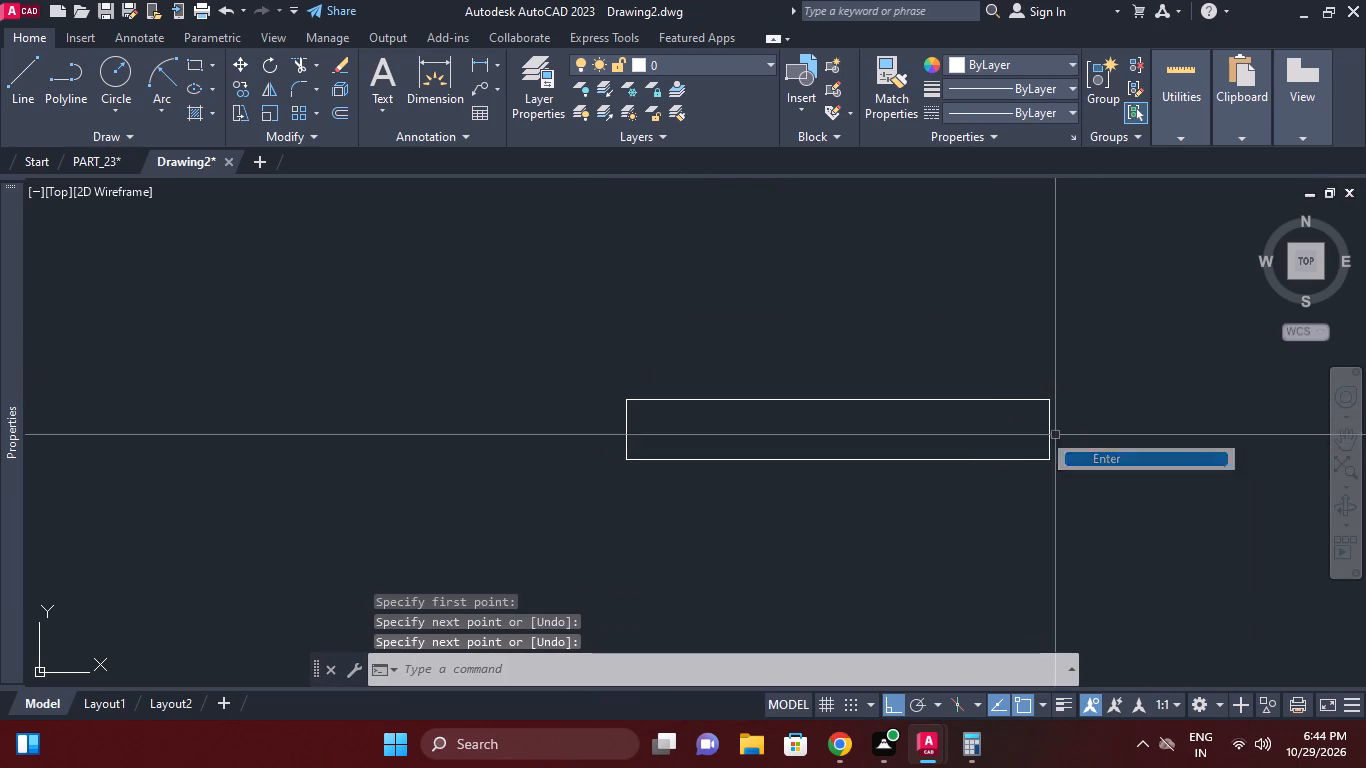
# Draw a vertical construction line through the midpoint of the rectangle's bottom edge.
pyautogui.middleClick(1002, 425)
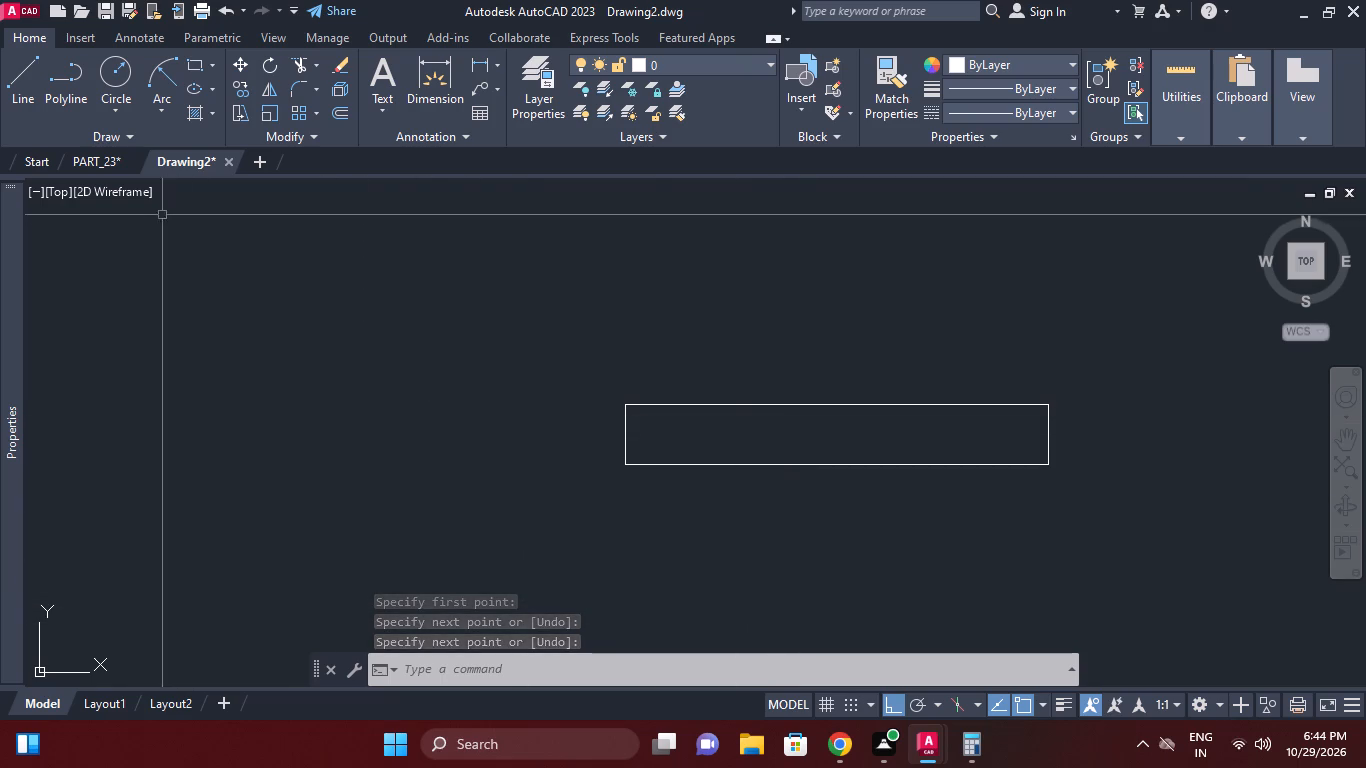
pyautogui.click(121, 126)
pyautogui.click(123, 140)
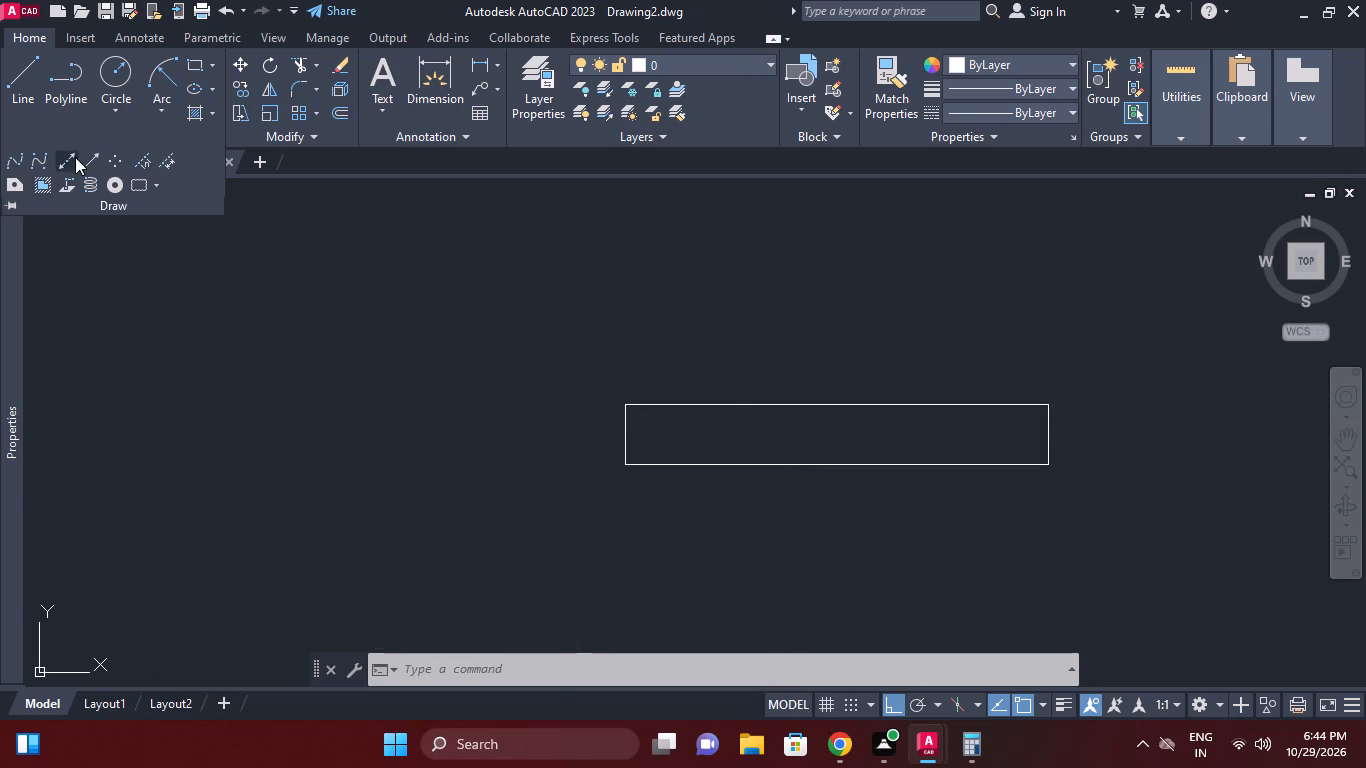
pyautogui.click(63, 158)
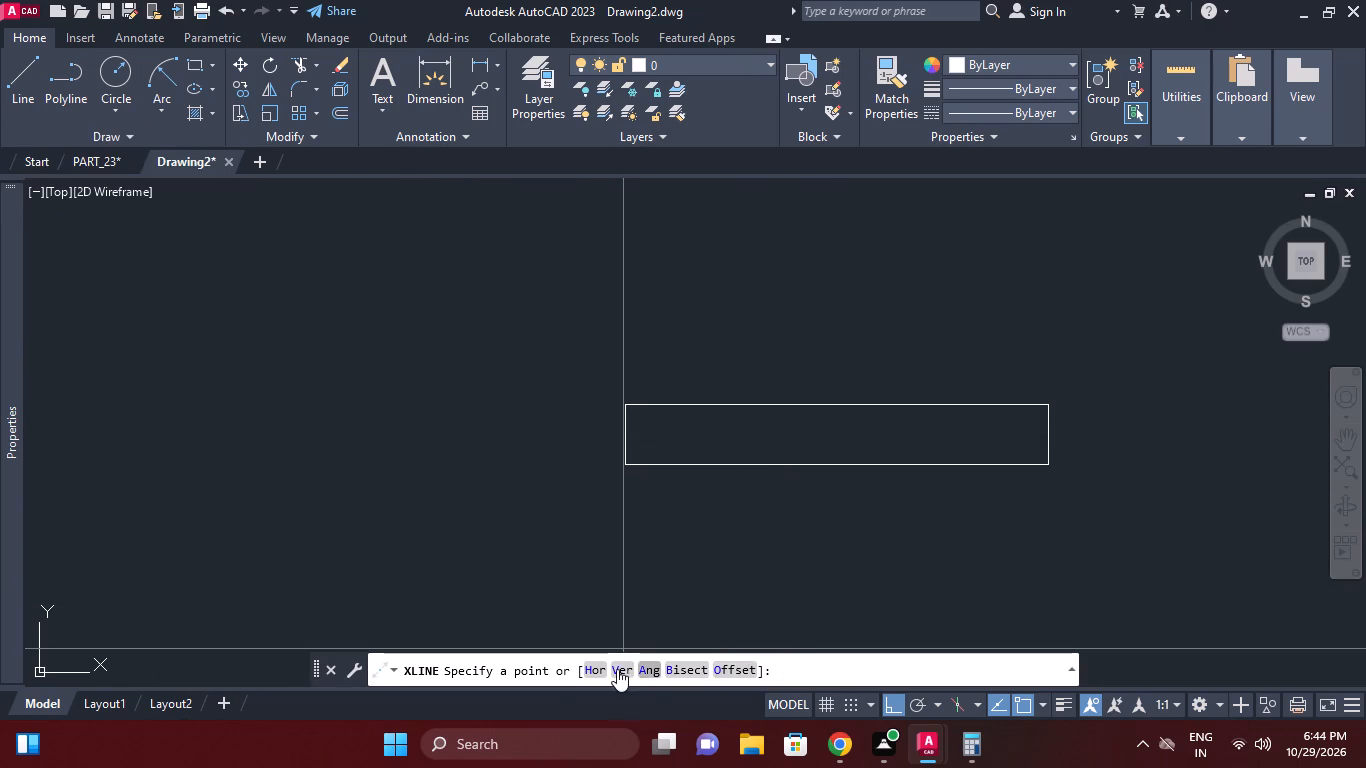
pyautogui.click(617, 669)
pyautogui.click(838, 464)
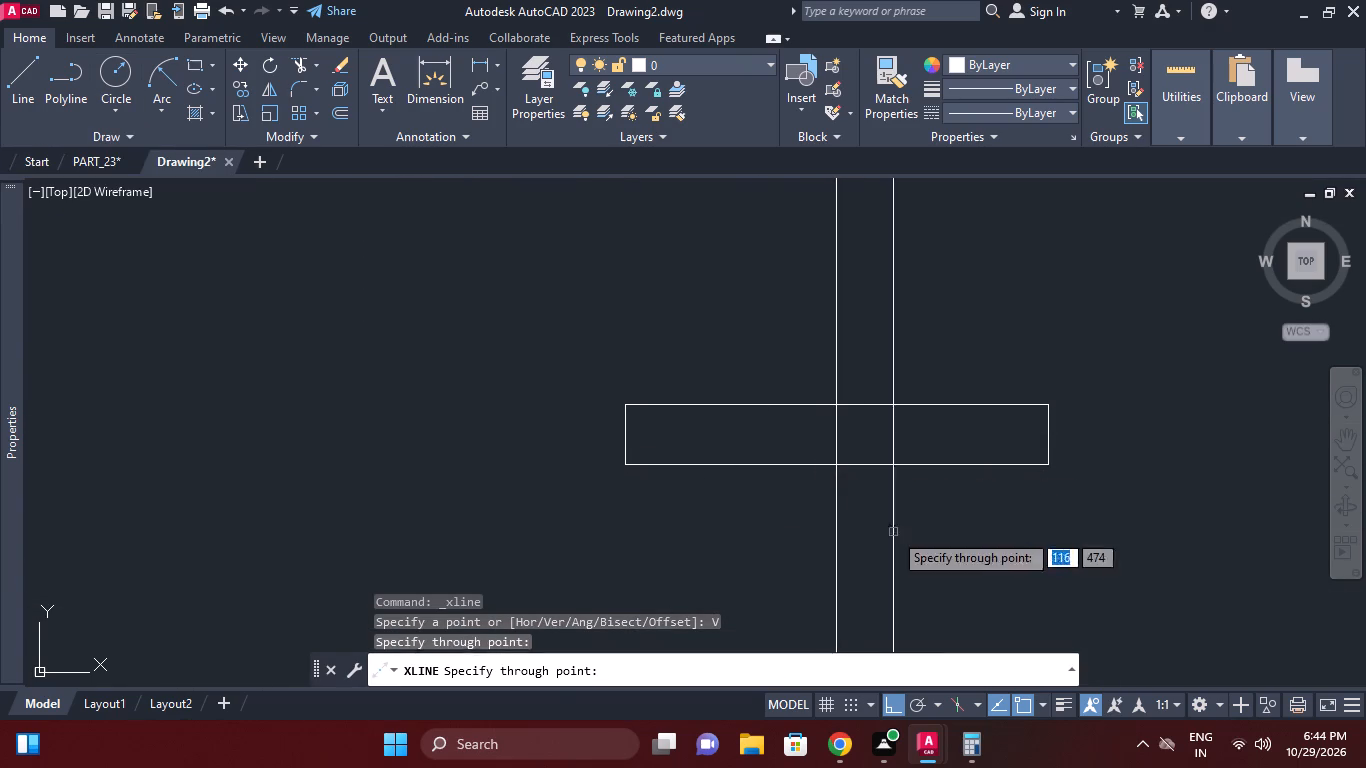
pyautogui.rightClick(893, 532)
# Draw a horizontal construction line through the midpoint of the rectangle's left edge.
pyautogui.rightClick(968, 422)
pyautogui.click(1062, 31)
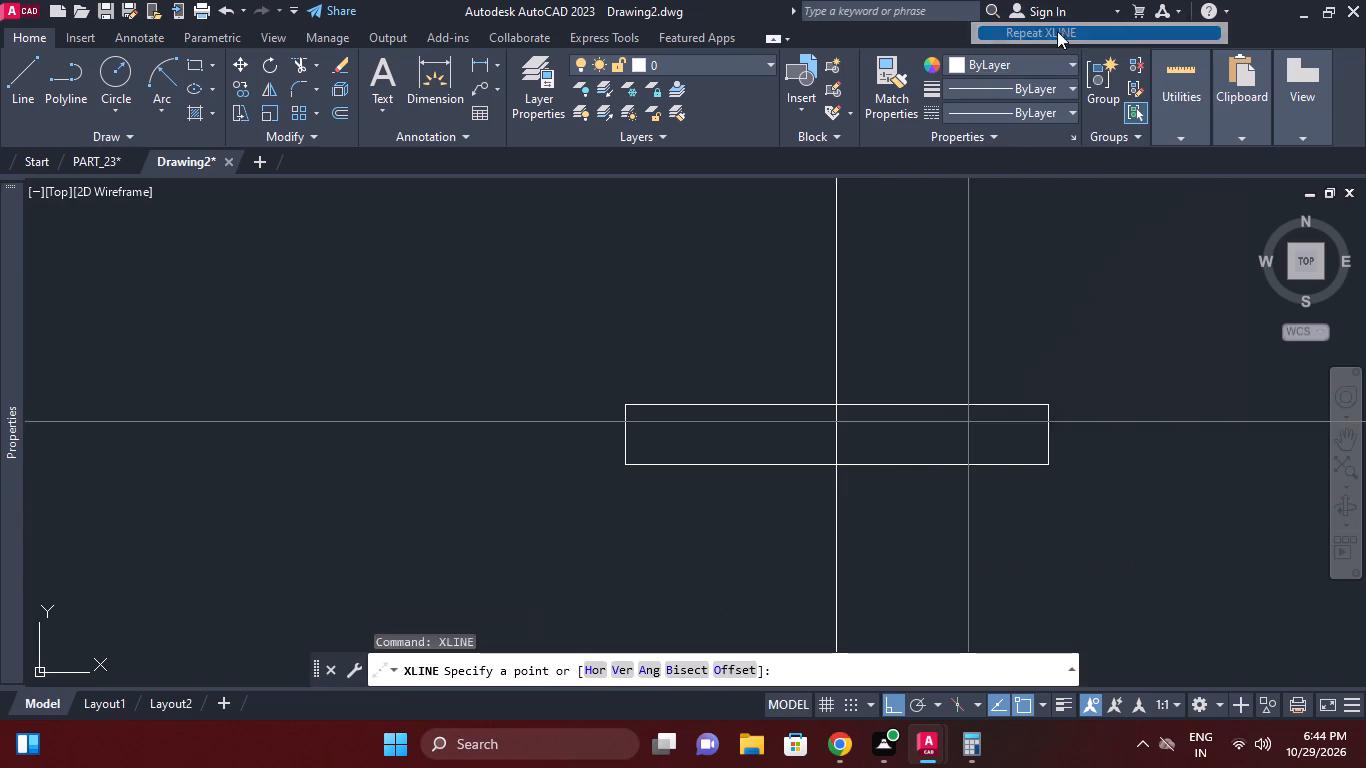
pyautogui.click(596, 668)
pyautogui.click(622, 434)
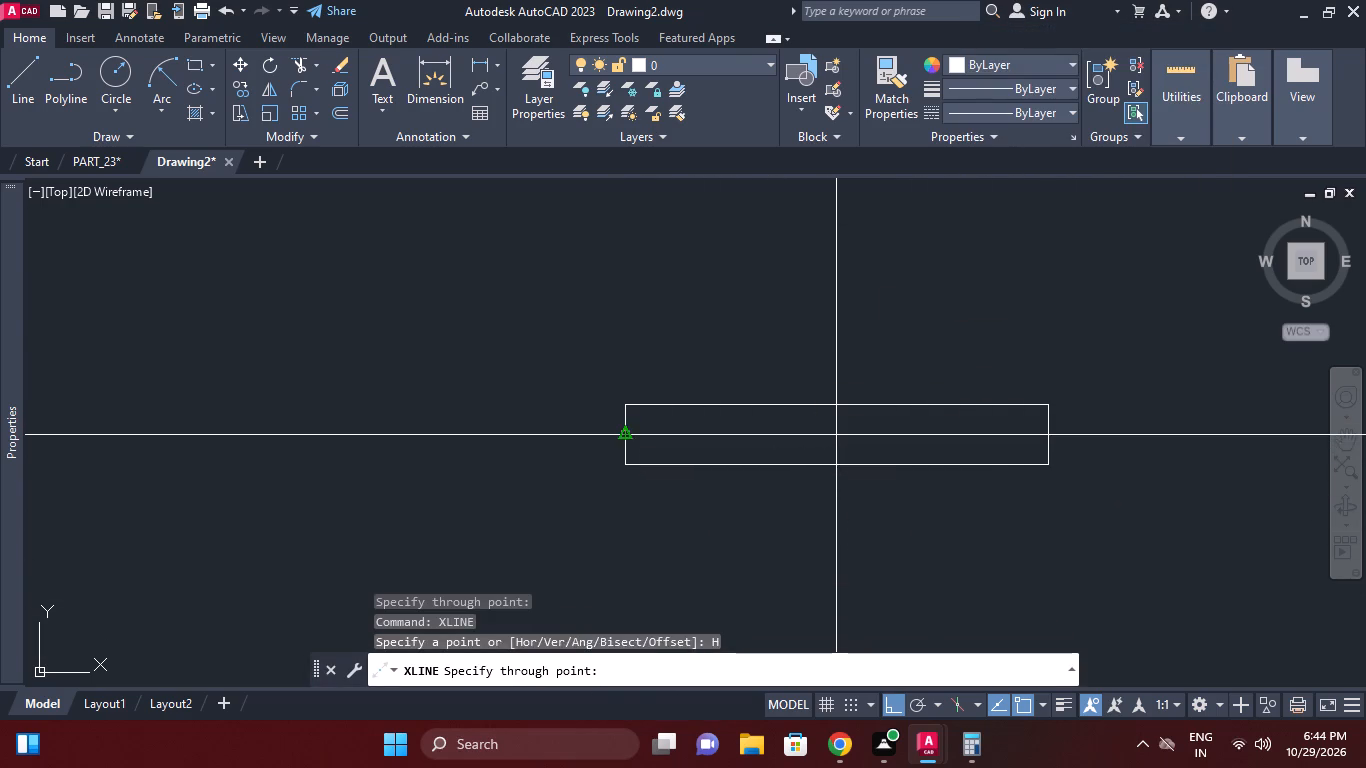
pyautogui.rightClick(730, 575)
# Change both construction lines to colour 8 and clear the selection.
pyautogui.moveTo(863, 426); pyautogui.dragTo(862, 438)
pyautogui.click(792, 444)
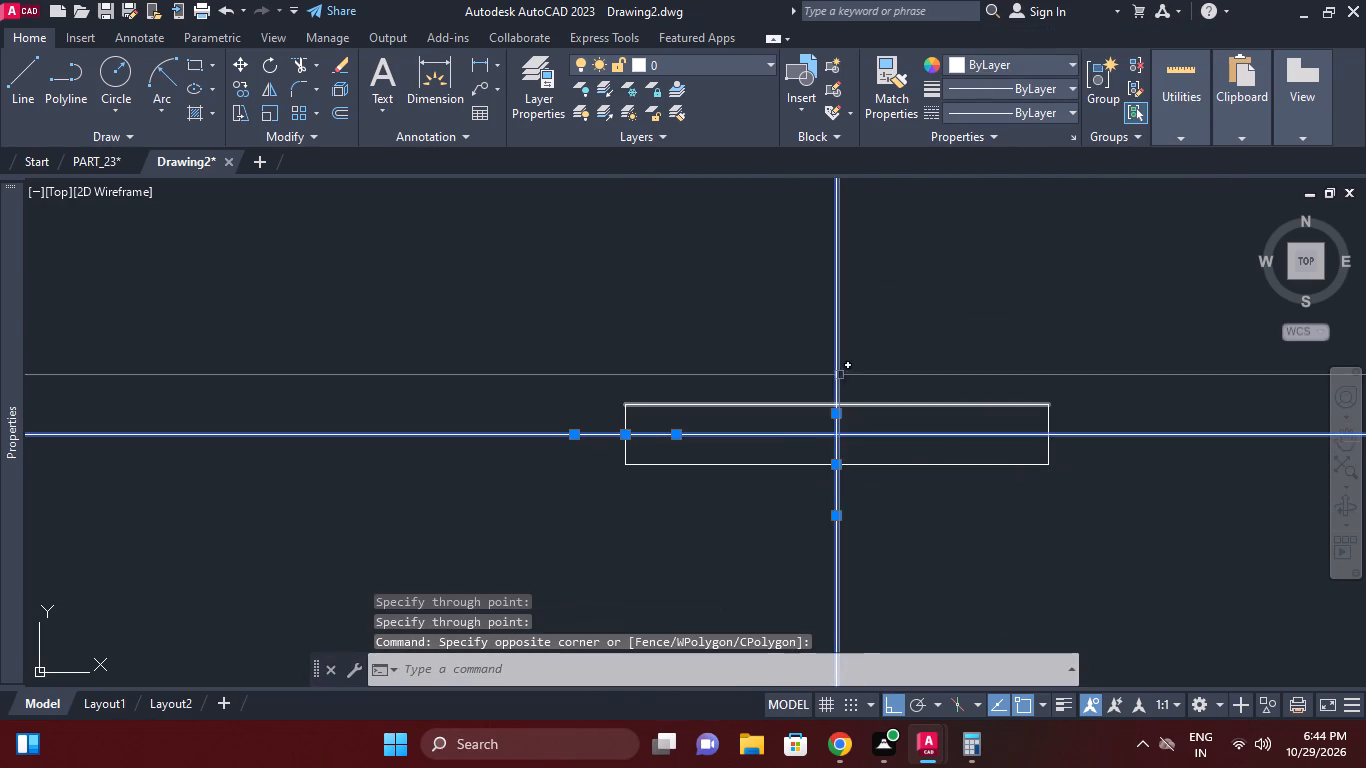
pyautogui.click(1002, 58)
pyautogui.click(1094, 257)
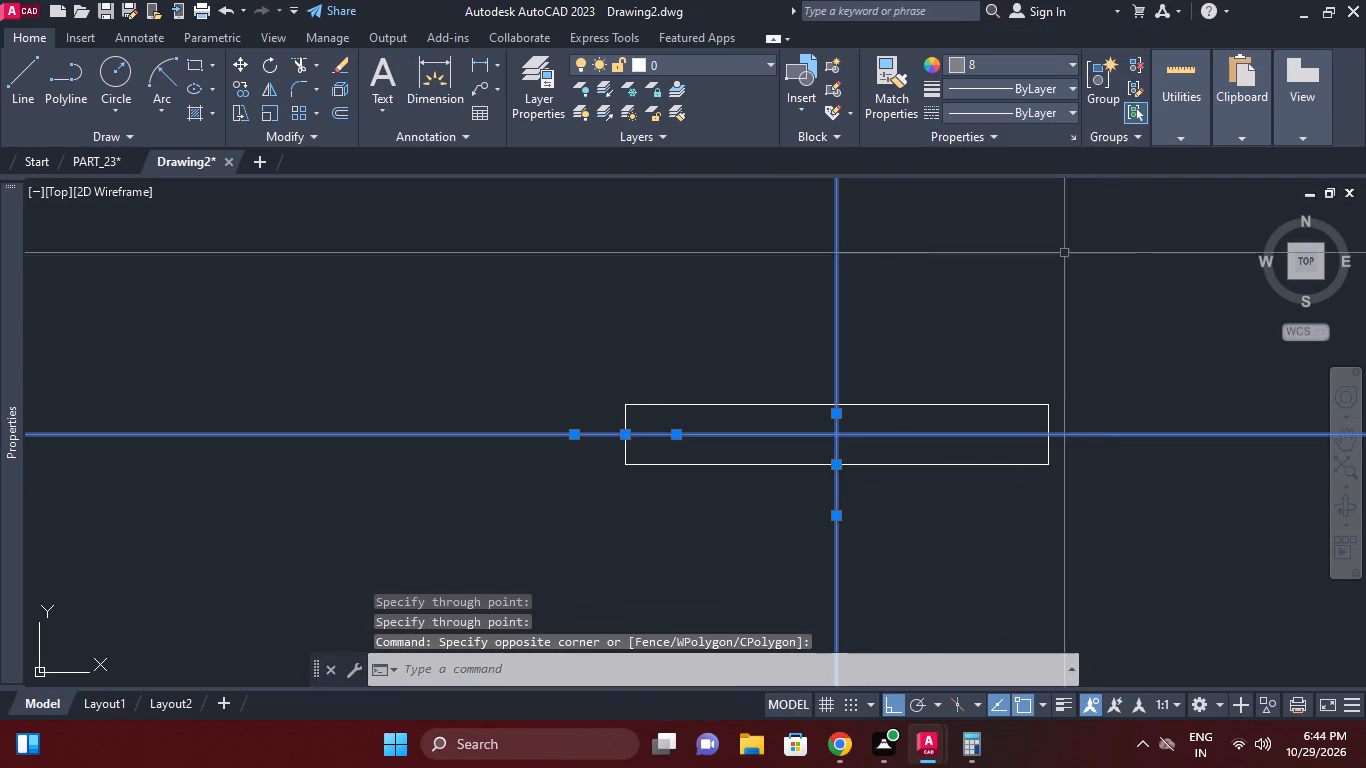
pyautogui.rightClick(947, 342)
pyautogui.click(1020, 546)
# Offset the vertical construction line by 116/2 to both sides of the rectangle's centre.
pyautogui.moveTo(899, 459); pyautogui.dragTo(893, 479, button='middle')
pyautogui.click(339, 119)
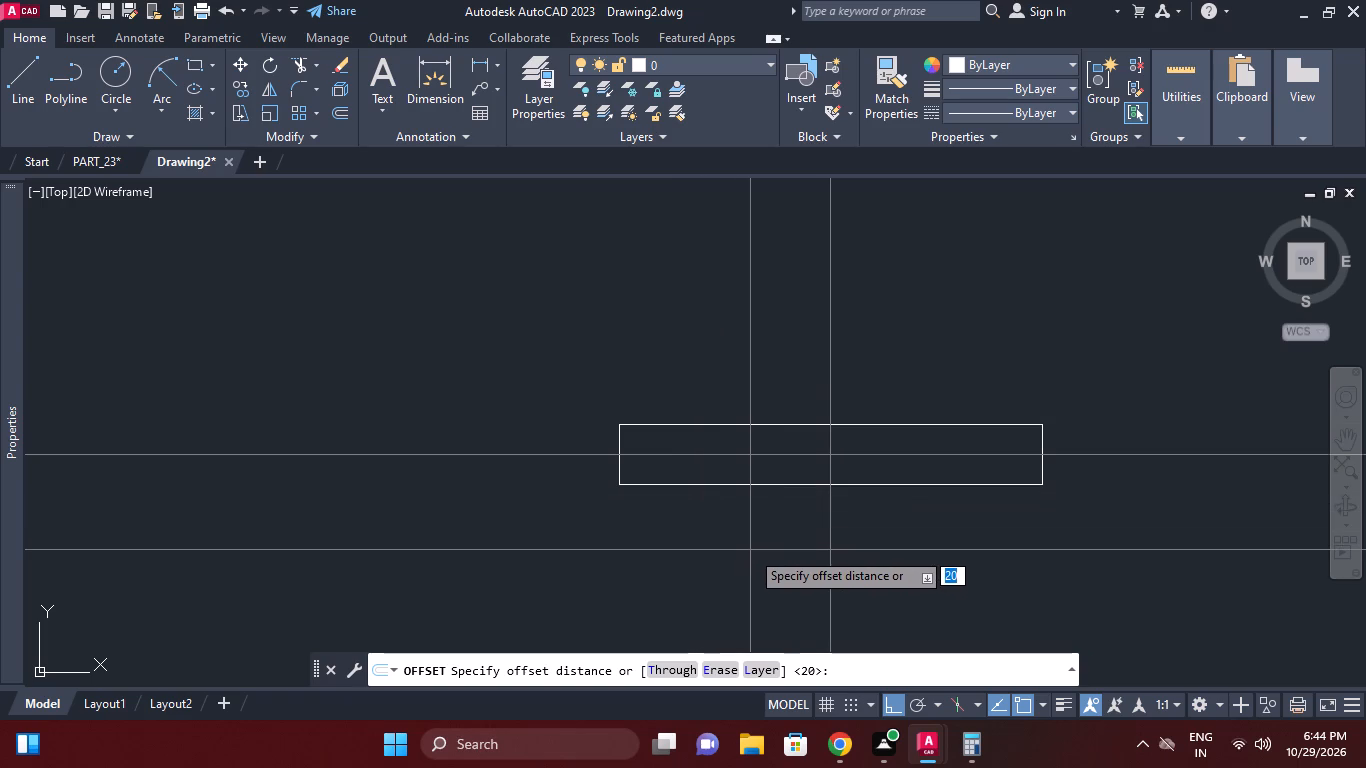
pyautogui.press('1')
pyautogui.press('1')
pyautogui.press('6')
pyautogui.press('/')
pyautogui.press('2')
pyautogui.press('Return')
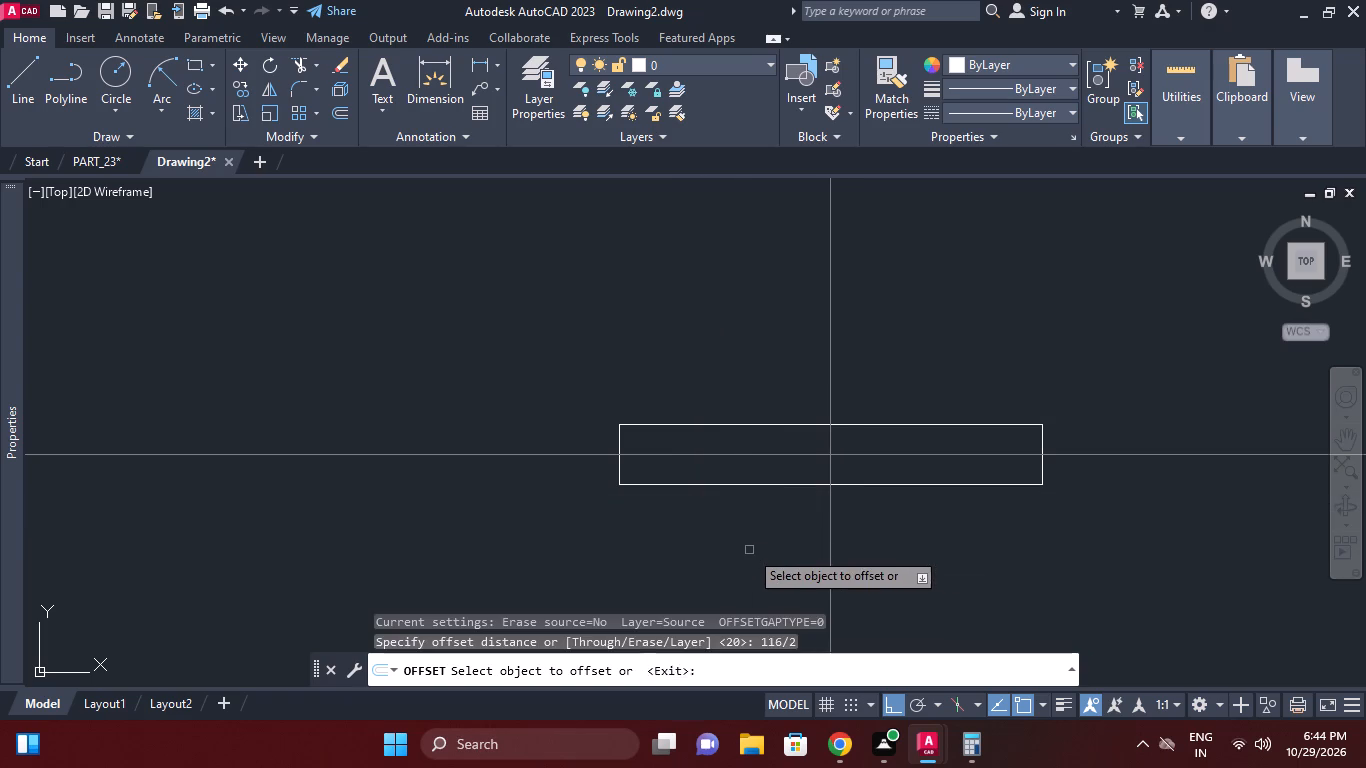
pyautogui.click(827, 510)
pyautogui.click(810, 512)
pyautogui.click(832, 514)
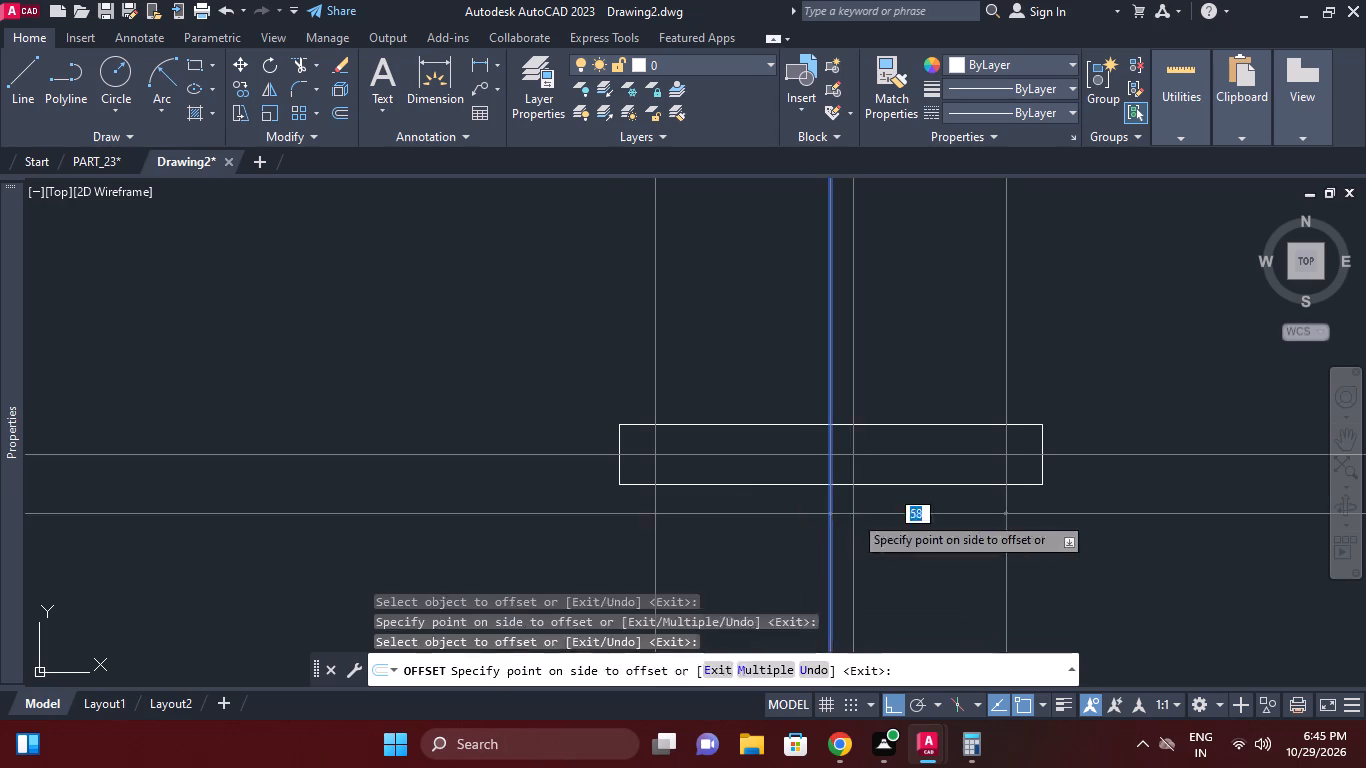
pyautogui.click(855, 514)
pyautogui.rightClick(976, 547)
pyautogui.click(1037, 331)
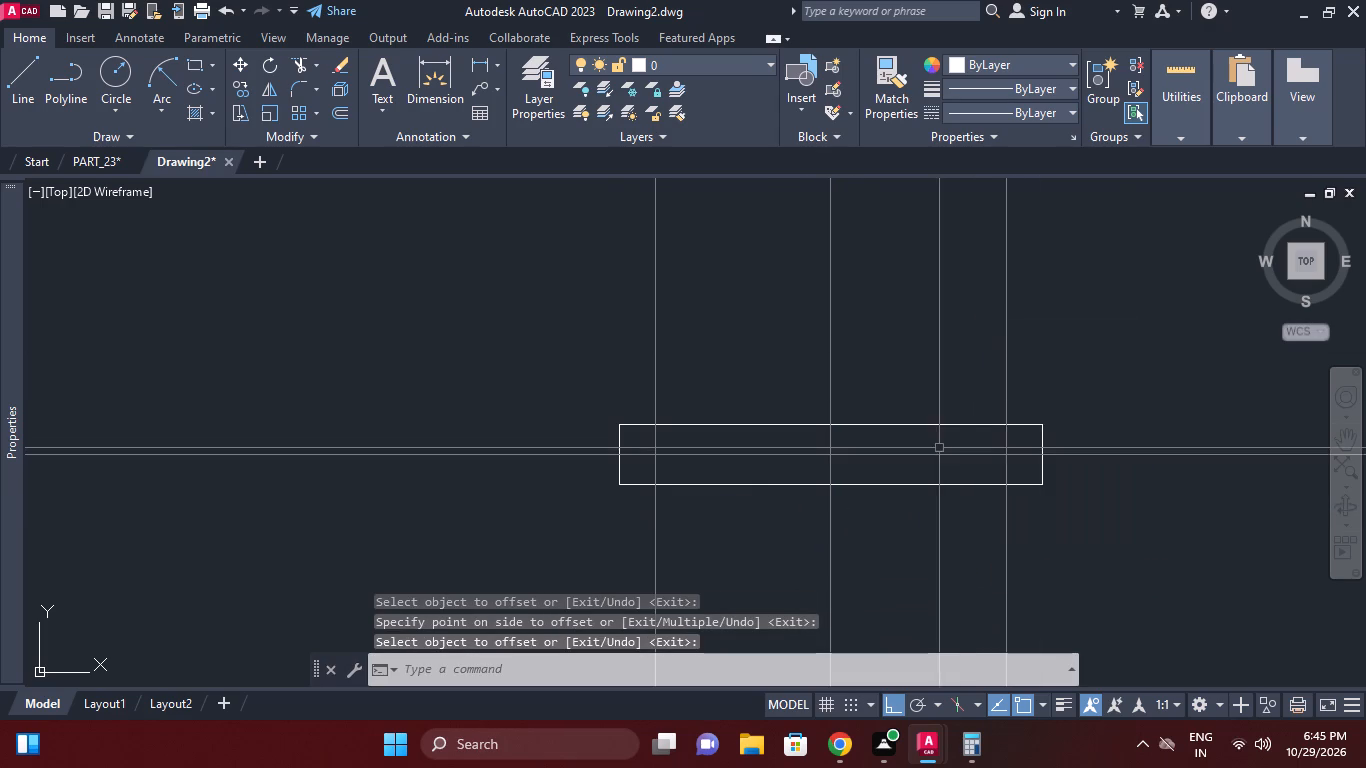
# Copy the horizontal construction line from mid-height down to the rectangle's bottom edge.
pyautogui.click(926, 451)
pyautogui.rightClick(895, 362)
pyautogui.click(950, 367)
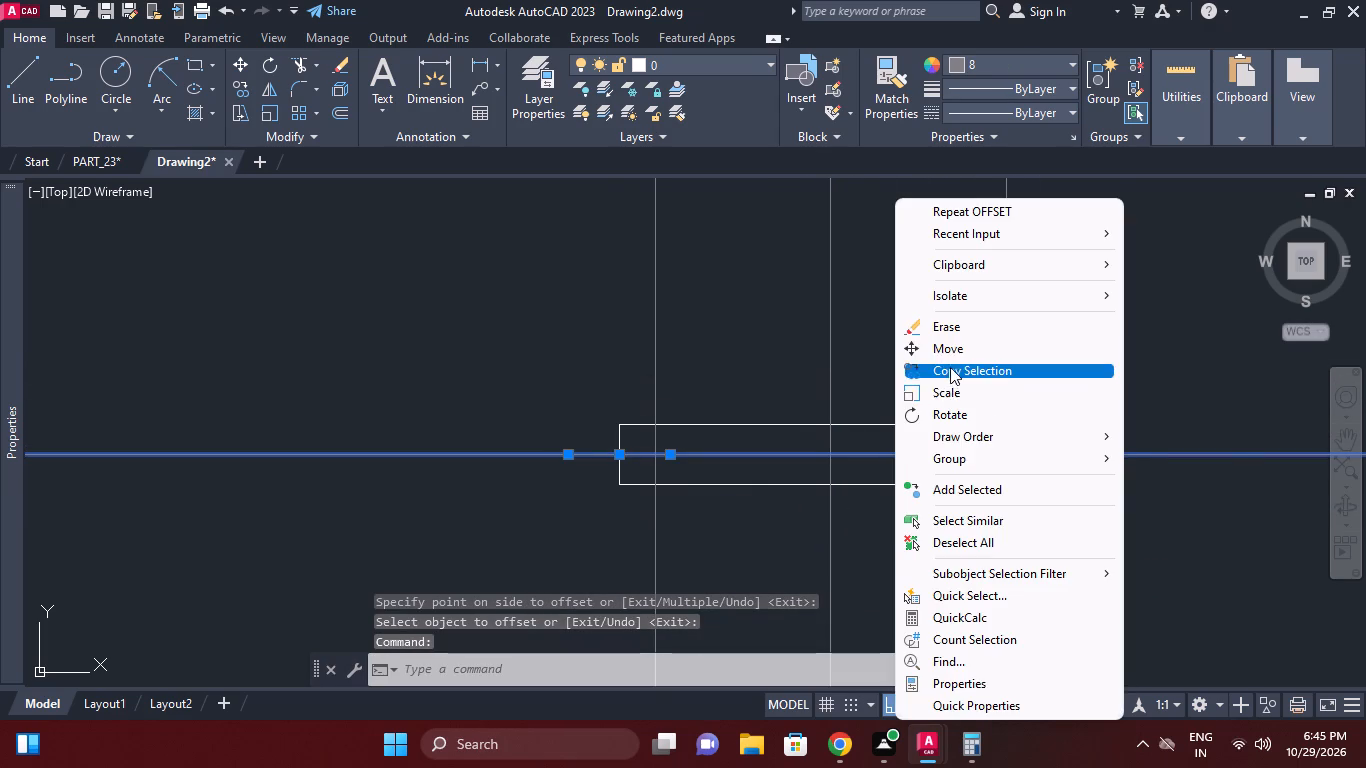
pyautogui.click(1044, 456)
pyautogui.click(1044, 482)
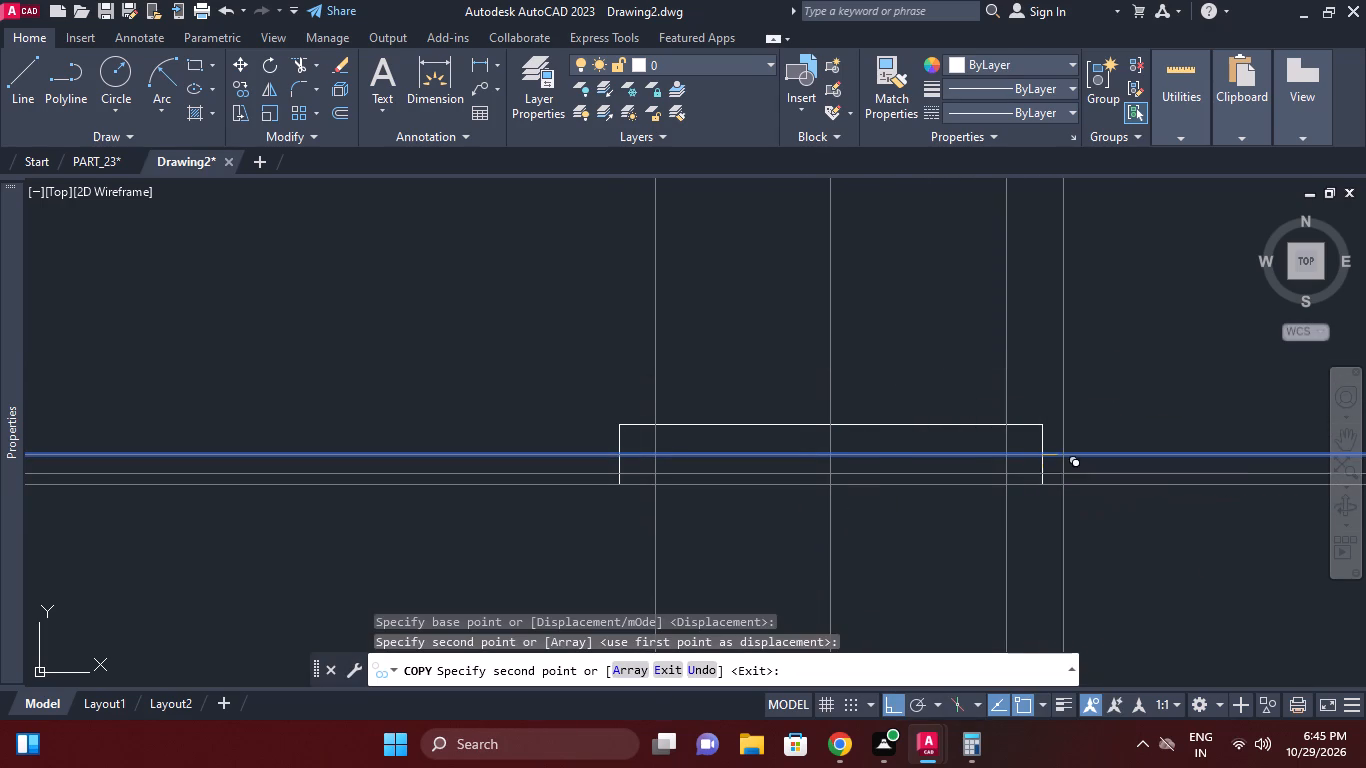
pyautogui.rightClick(1068, 470)
pyautogui.click(1122, 222)
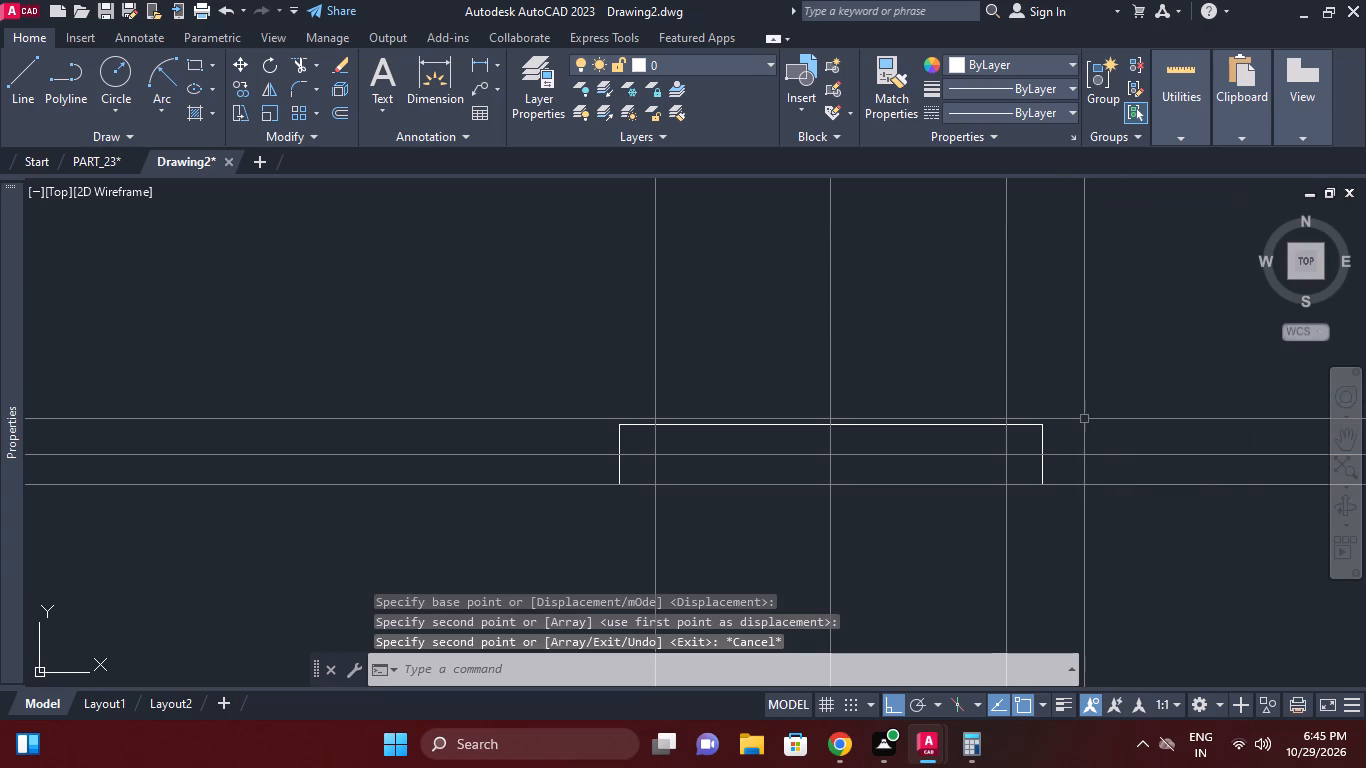
# Erase the horizontal construction line at the rectangle's mid-height.
pyautogui.click(1106, 465)
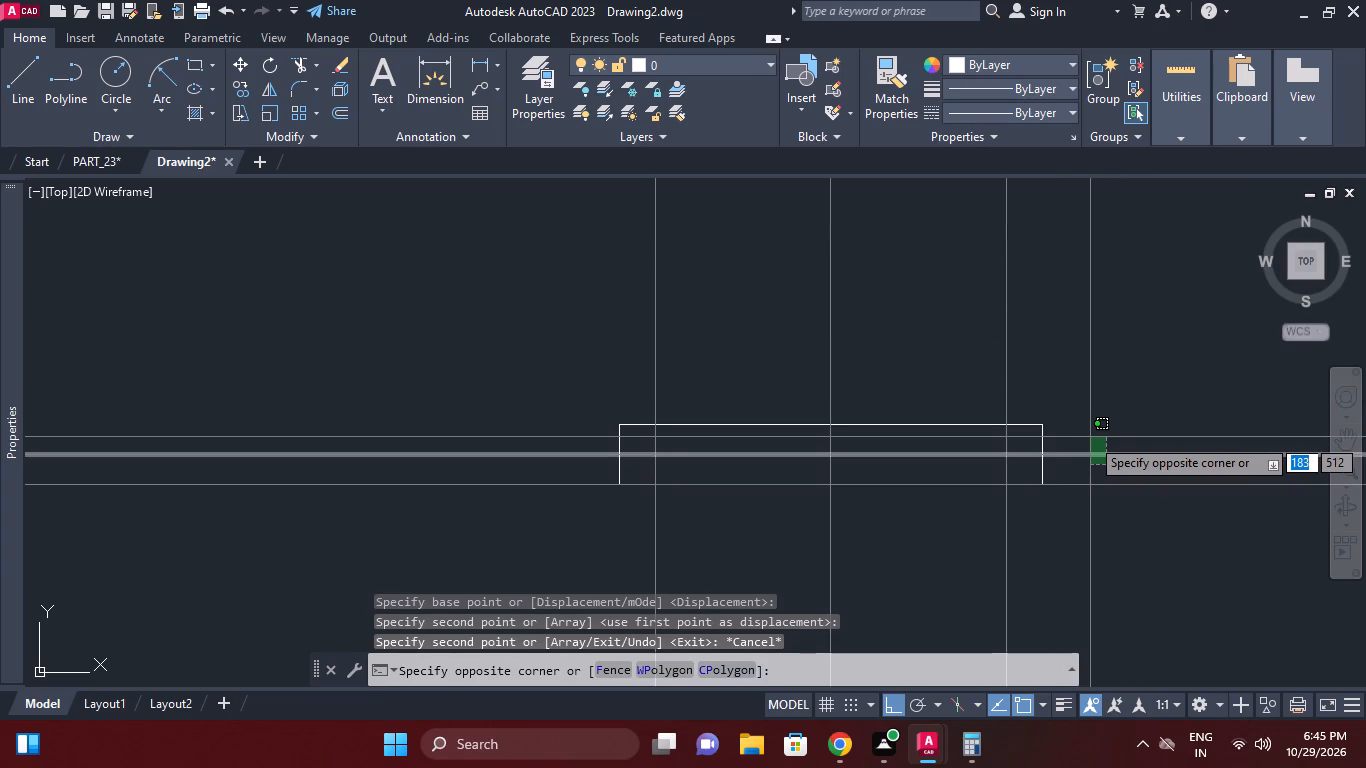
pyautogui.click(1090, 437)
pyautogui.rightClick(1090, 372)
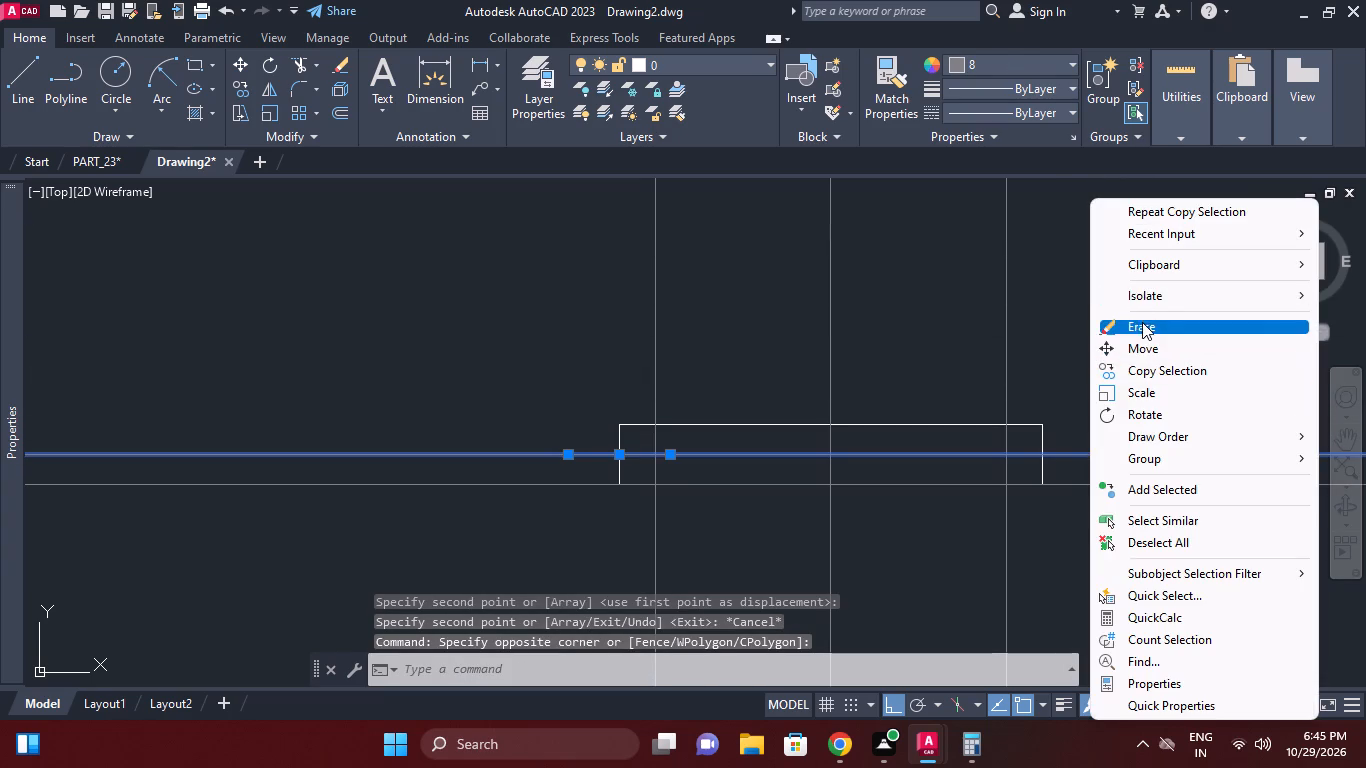
pyautogui.click(1142, 322)
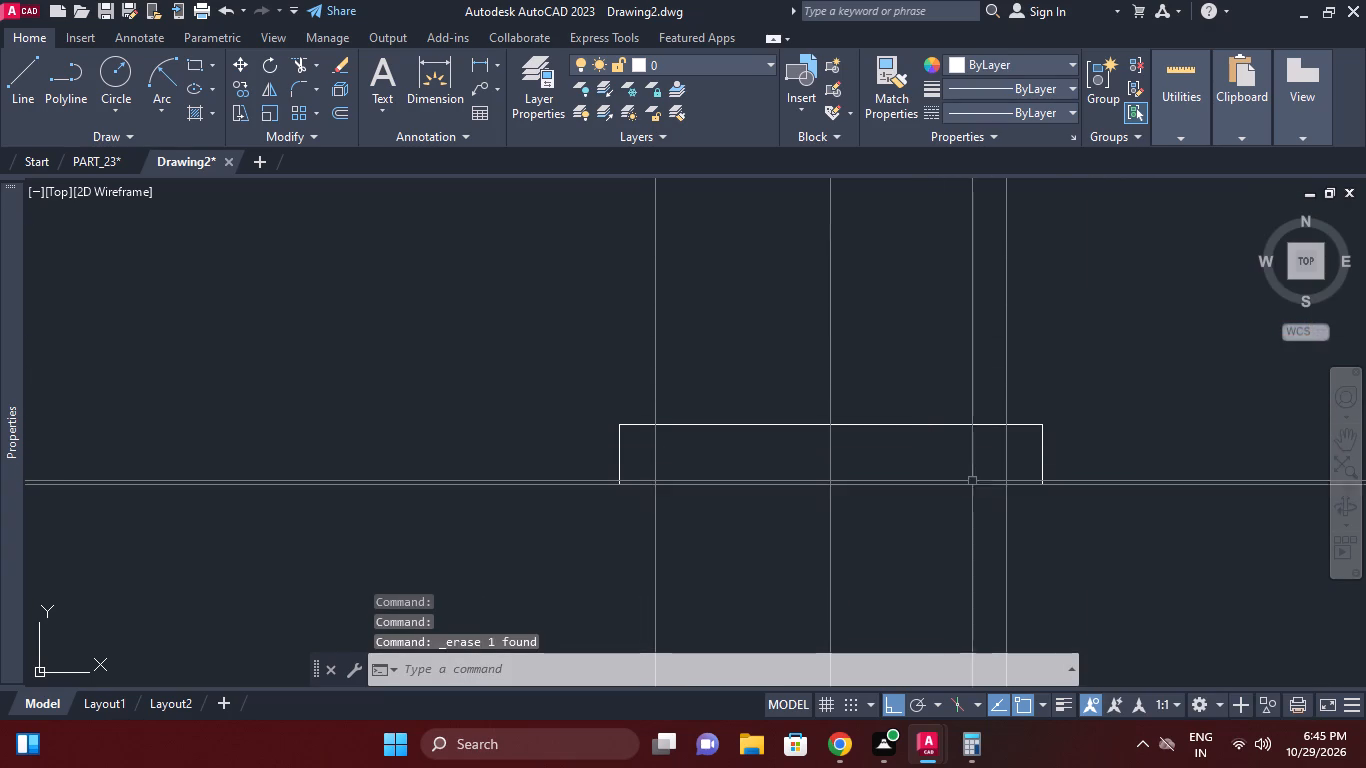
# Erase the rectangle's bottom edge line, keeping the construction line that lies over it.
pyautogui.click(1042, 455)
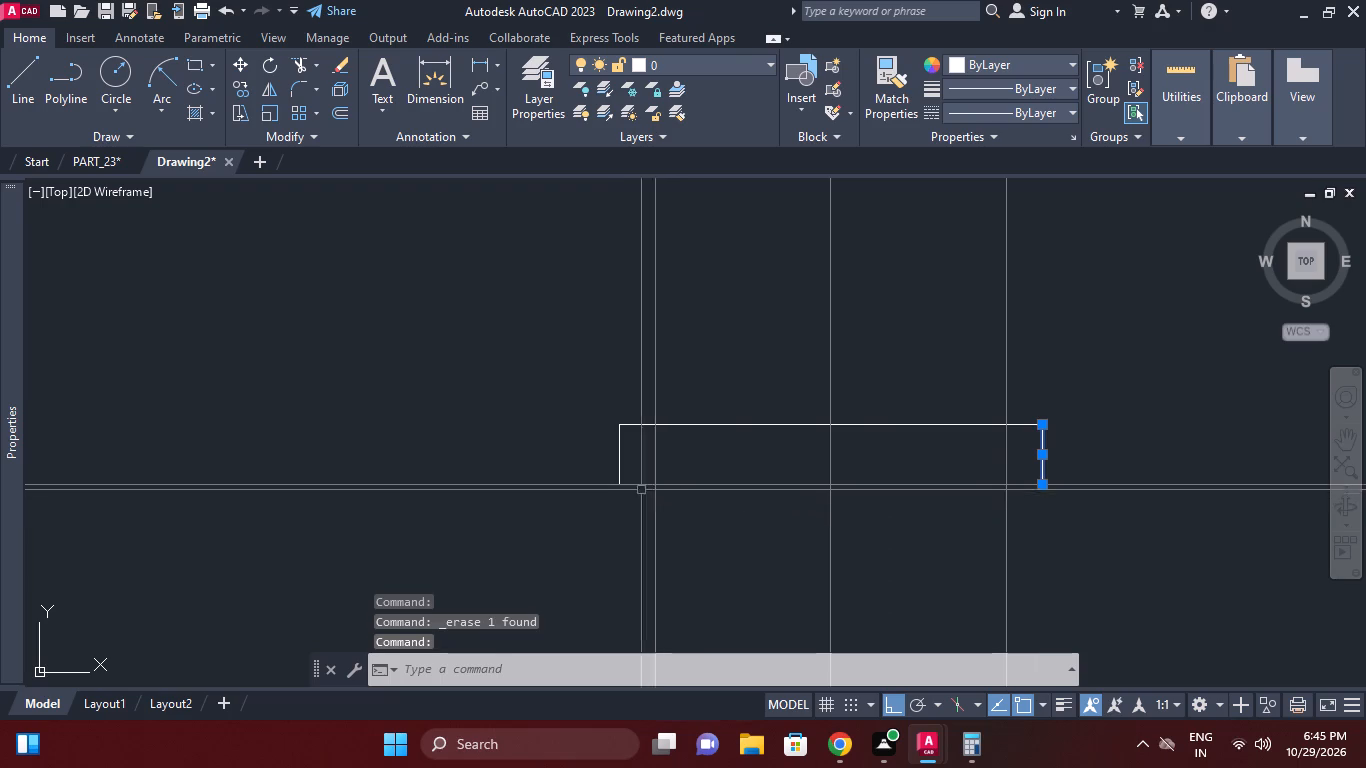
pyautogui.press('Escape')
pyautogui.click(622, 465)
pyautogui.press('Escape')
pyautogui.click(632, 484)
pyautogui.press('Escape')
pyautogui.click(609, 478)
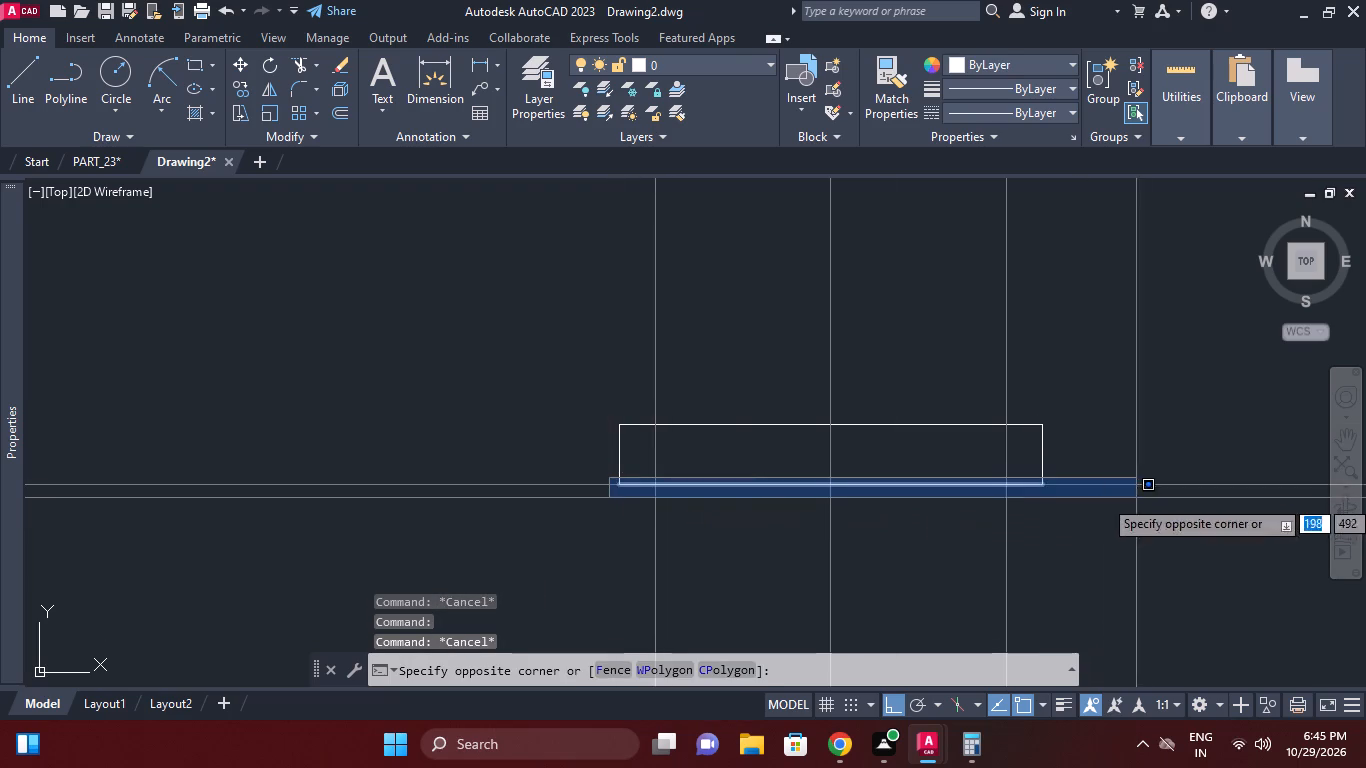
pyautogui.click(1145, 496)
pyautogui.rightClick(1084, 467)
pyautogui.click(1135, 337)
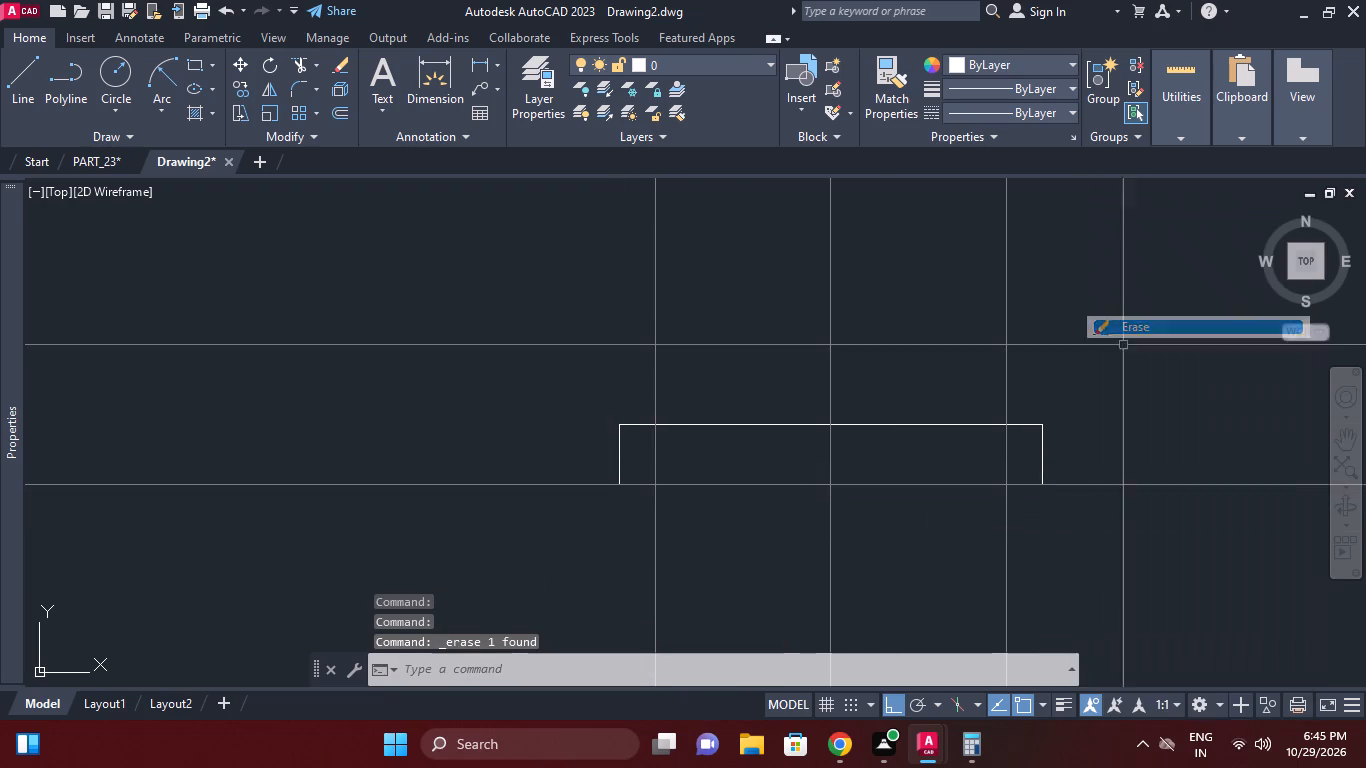
# Redraw the rectangle's bottom edge as a line between its two lower corners.
pyautogui.click(16, 82)
pyautogui.click(614, 481)
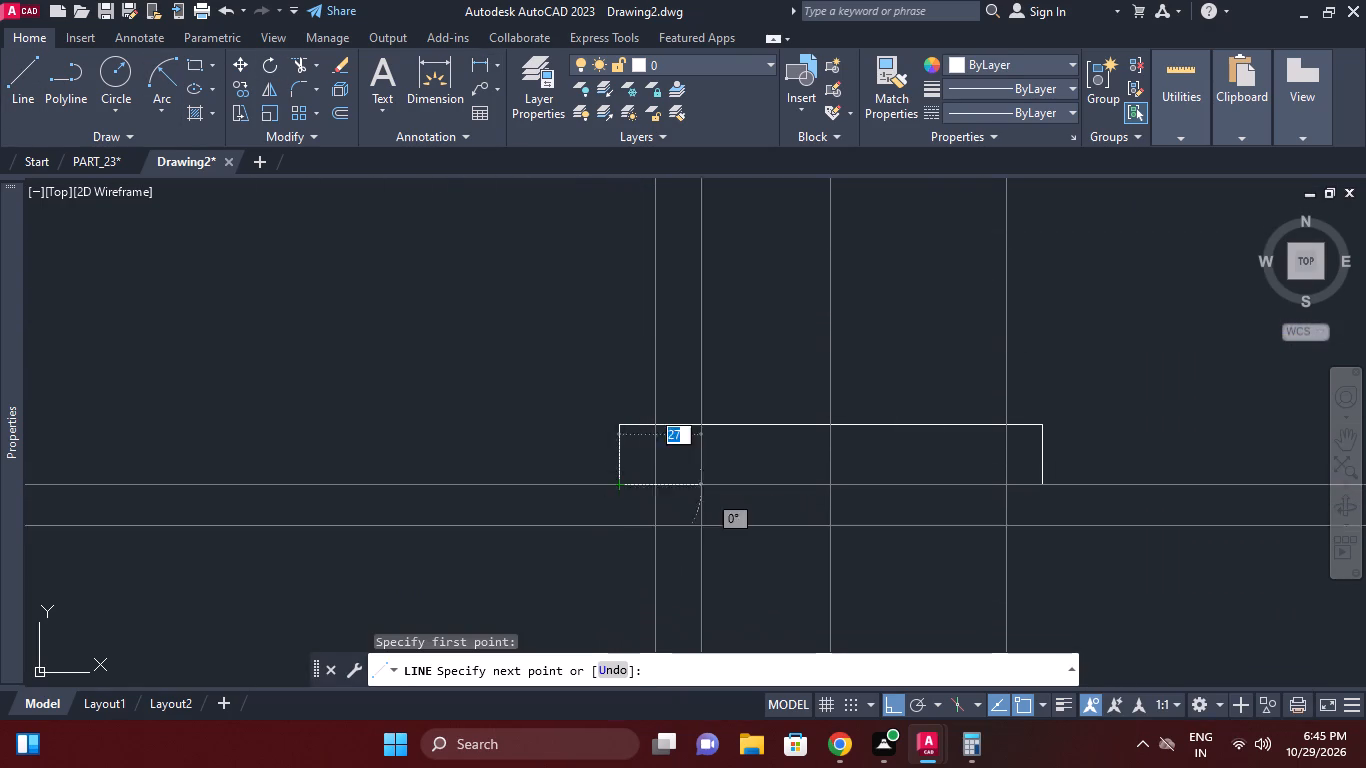
pyautogui.click(1043, 490)
pyautogui.press('Escape')
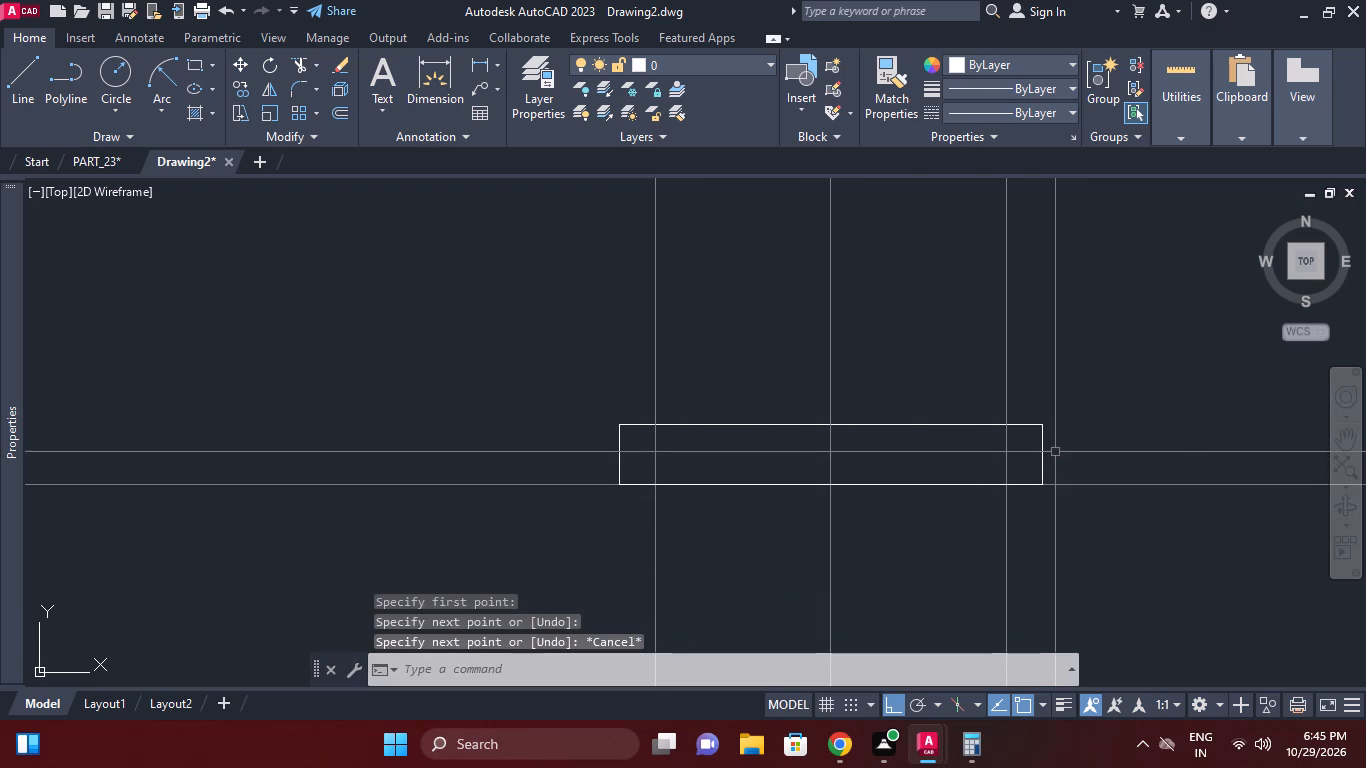
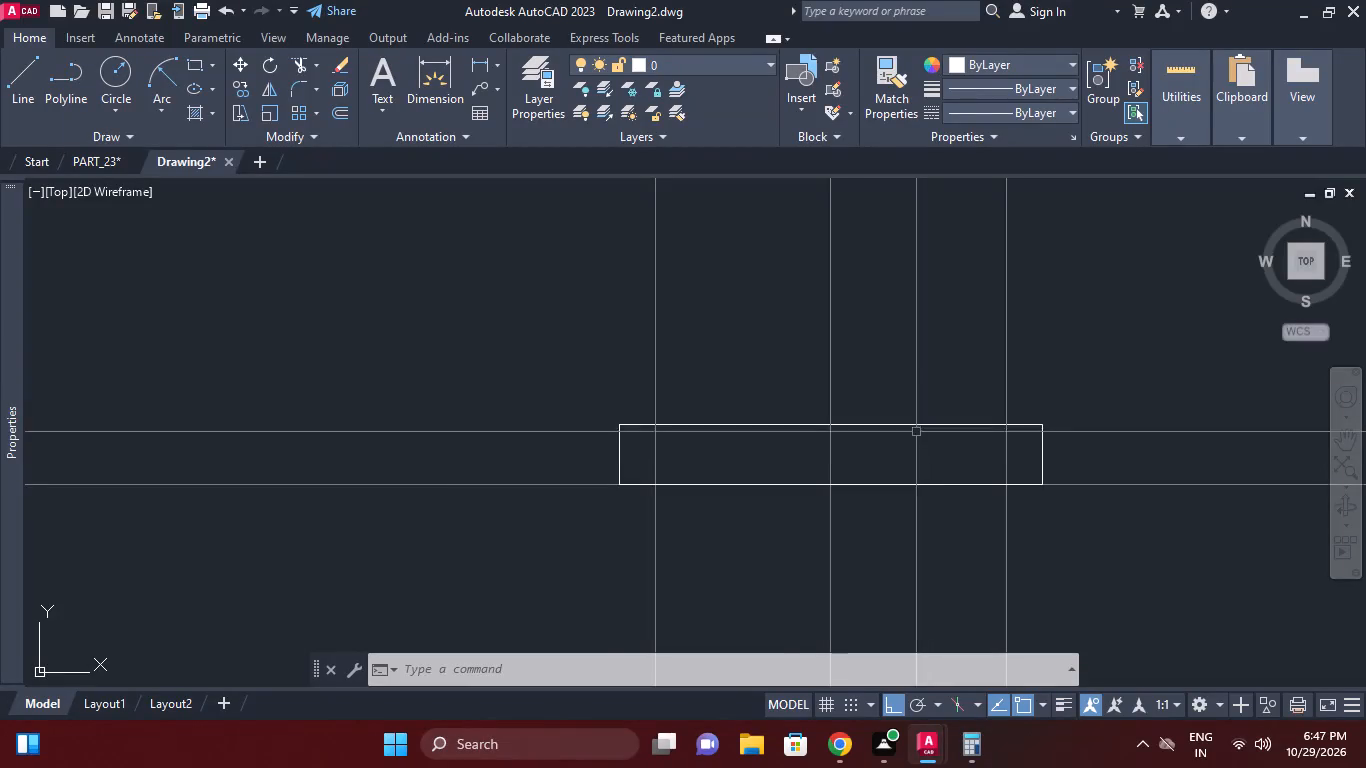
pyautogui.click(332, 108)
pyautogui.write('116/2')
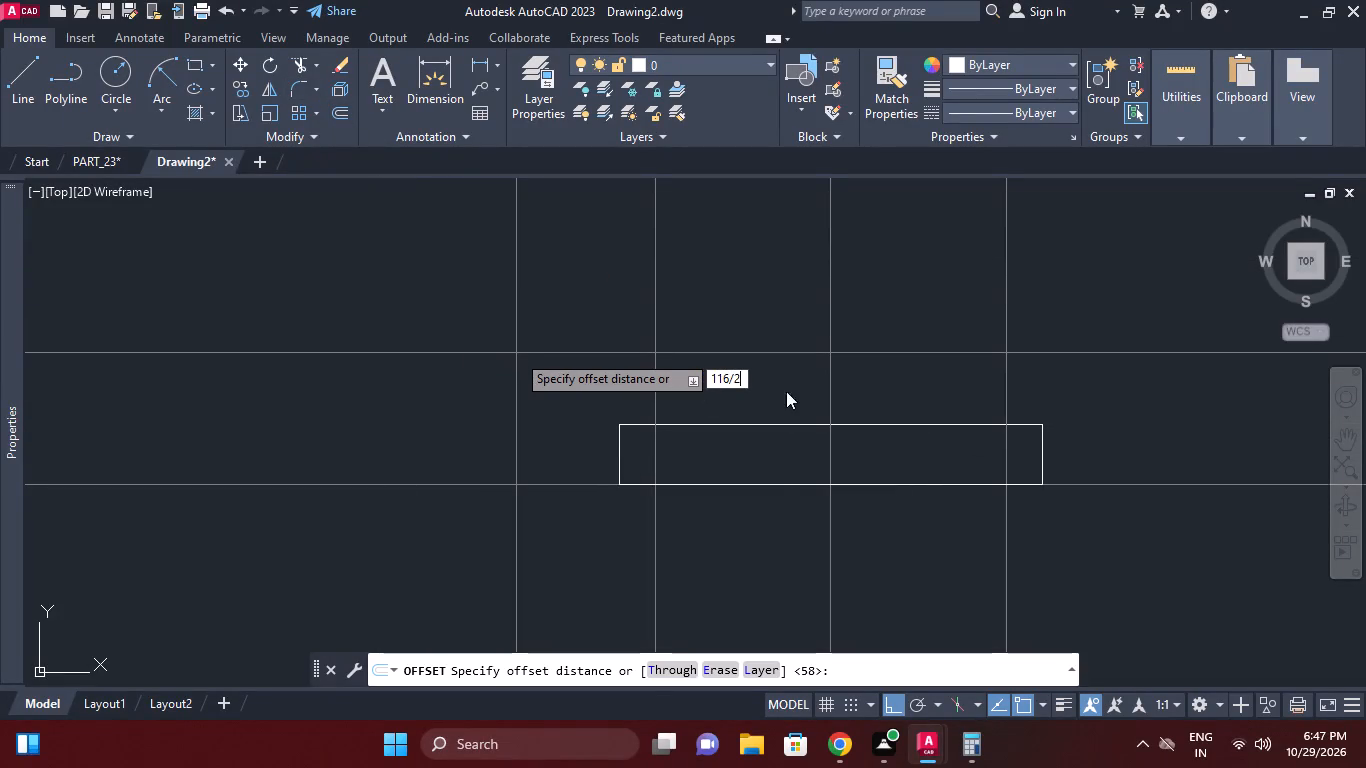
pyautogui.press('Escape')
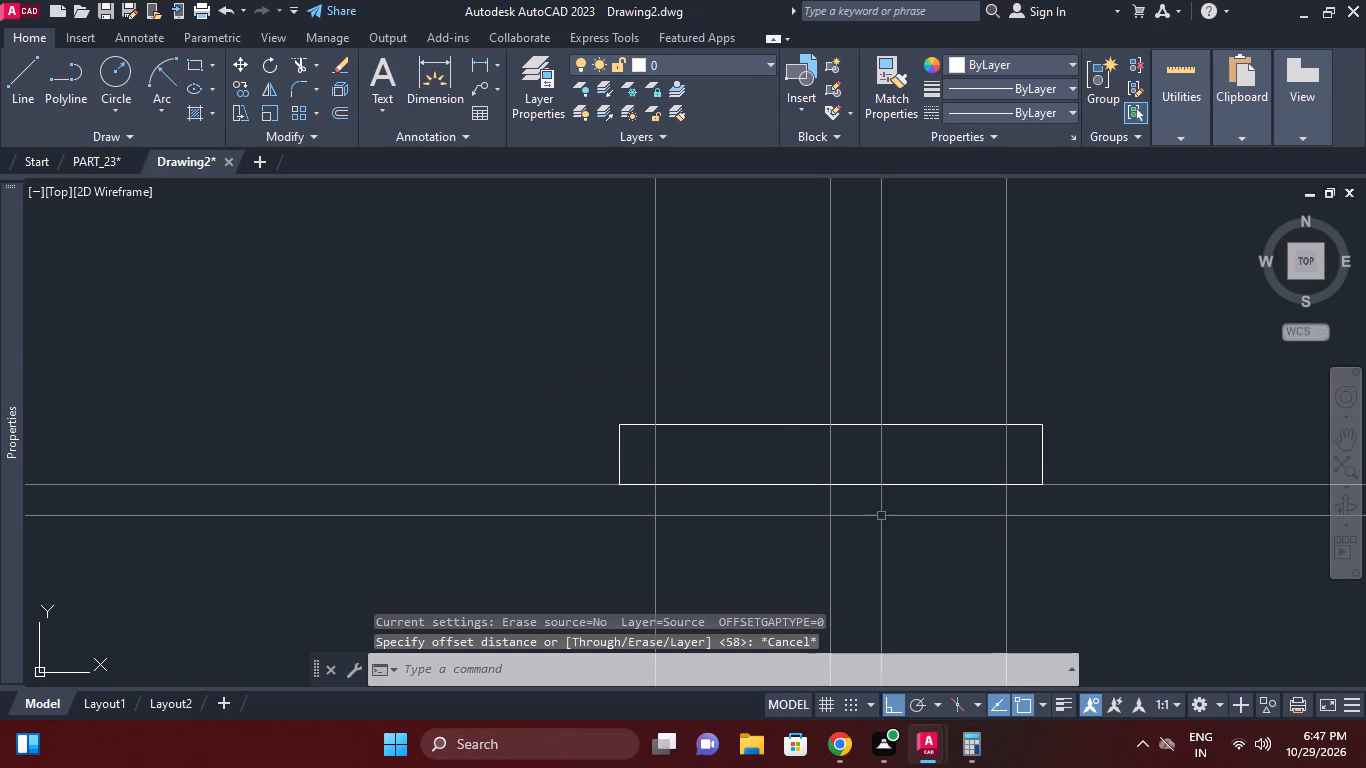
# Offset the horizontal construction line on the rectangle's bottom edge upward by 6 mm.
pyautogui.click(343, 113)
pyautogui.press('6')
pyautogui.press('Return')
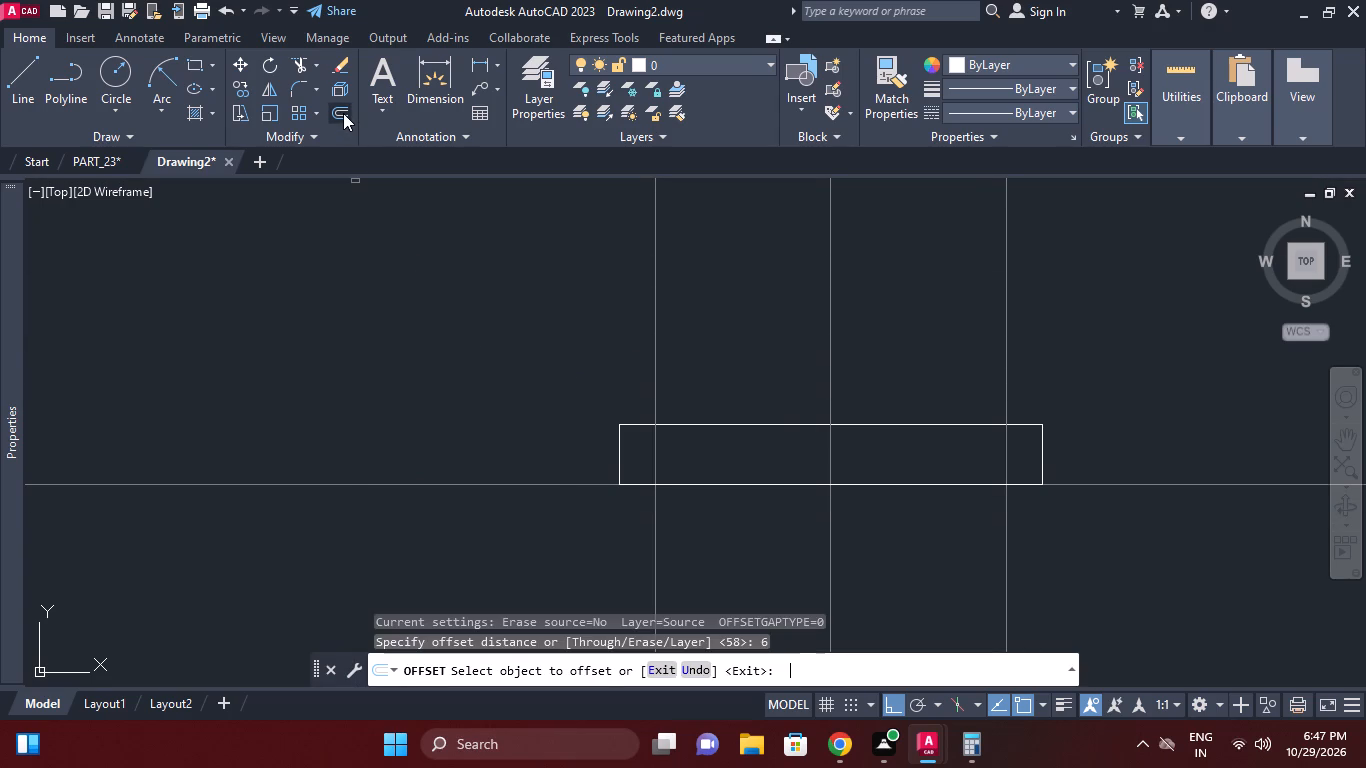
pyautogui.click(559, 486)
pyautogui.click(558, 395)
pyautogui.rightClick(557, 394)
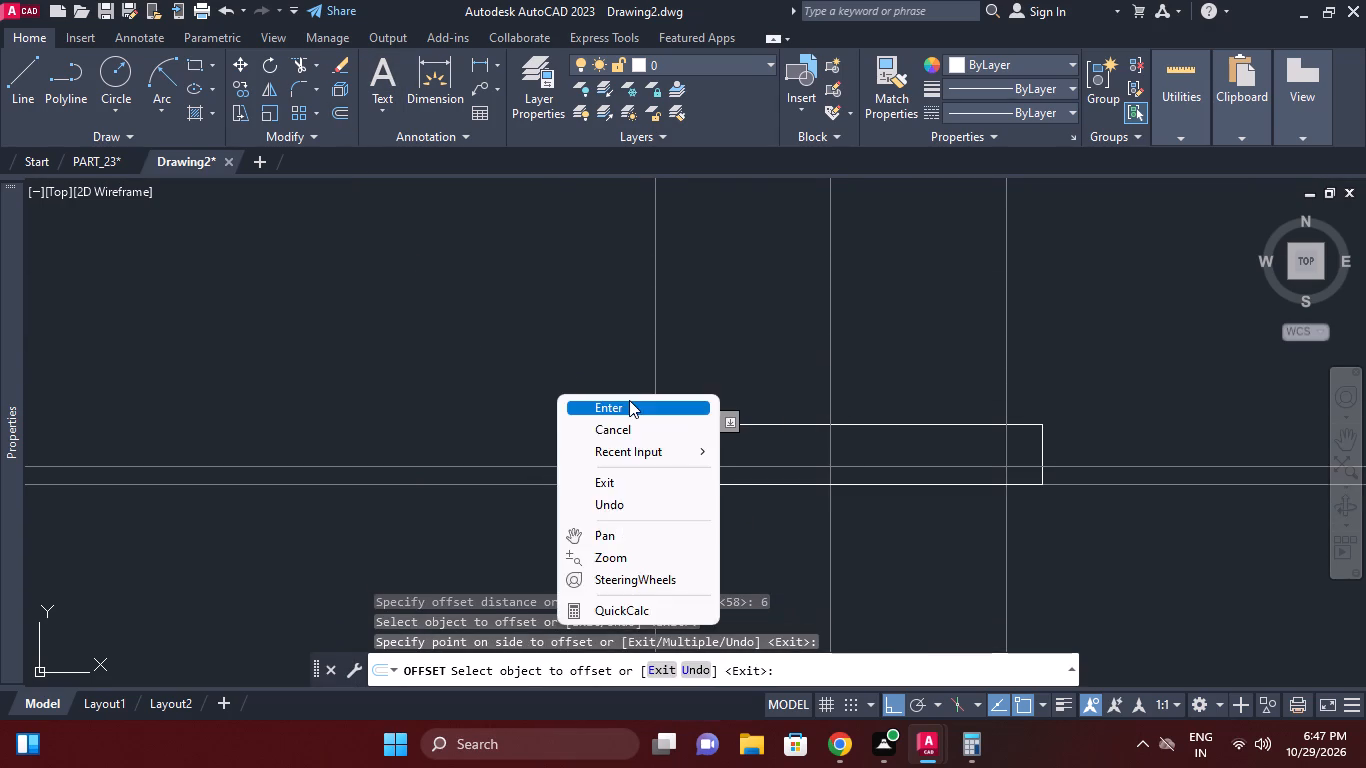
pyautogui.click(629, 400)
# Draw the three-sided recess outline, 116 mm wide and 6 mm high, on the rectangle's bottom edge between the outer construction lines.
pyautogui.moveTo(653, 477); pyautogui.dragTo(524, 462, button='middle')
pyautogui.middleClick(567, 513)
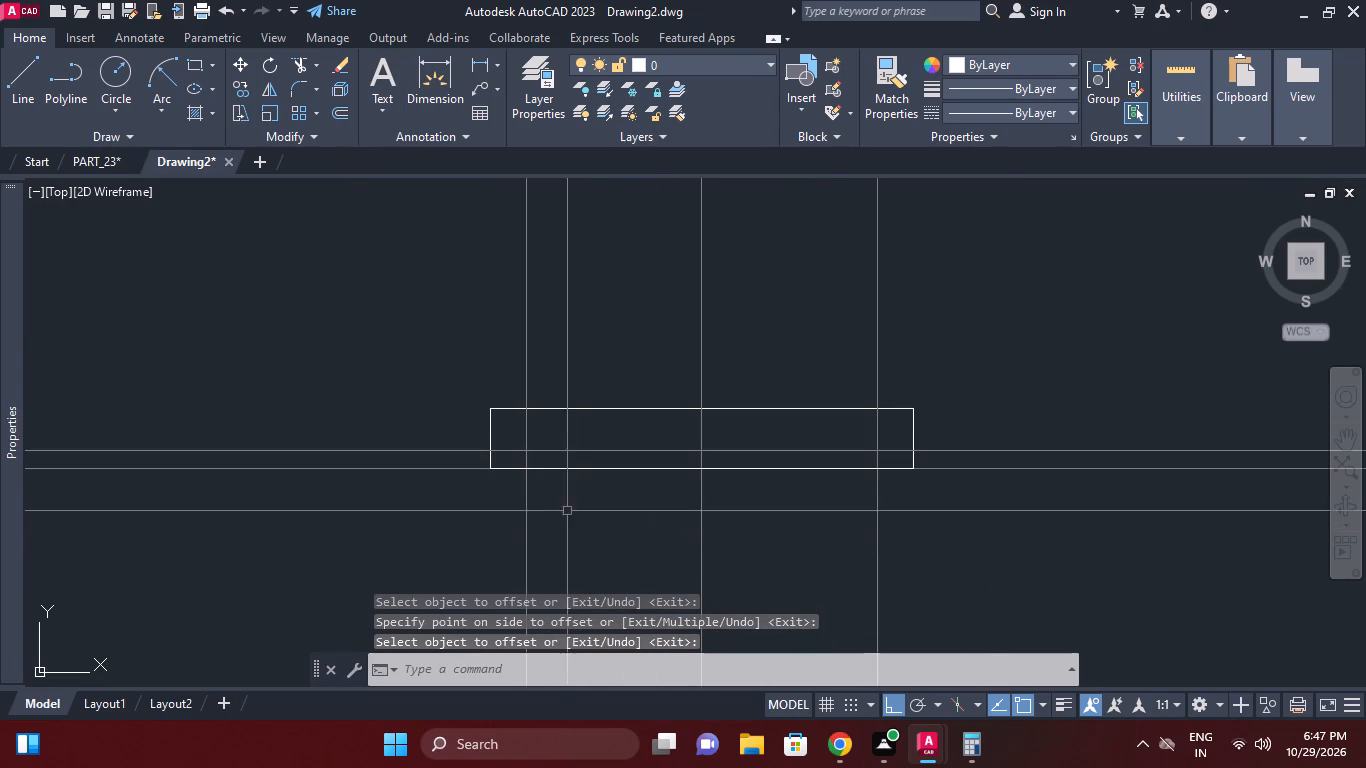
pyautogui.click(19, 76)
pyautogui.click(527, 471)
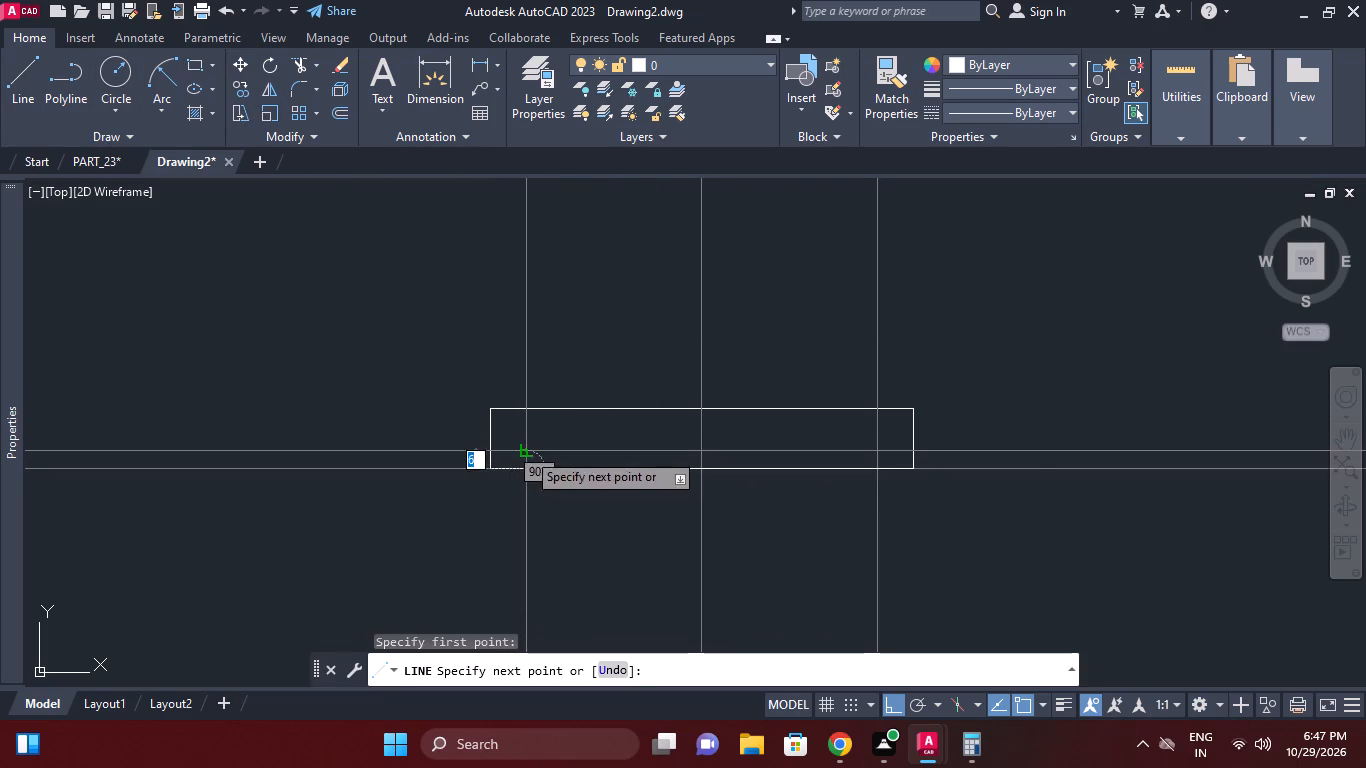
pyautogui.click(526, 451)
pyautogui.click(880, 447)
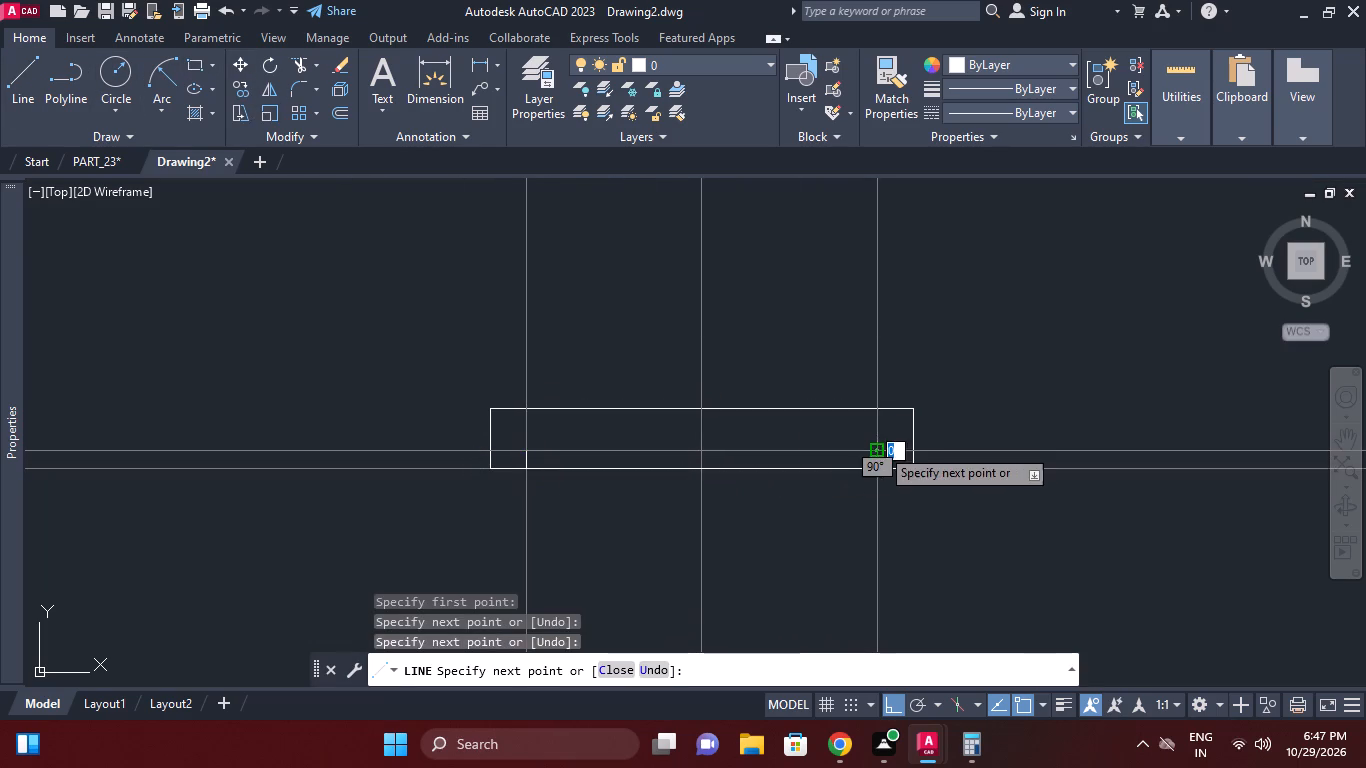
pyautogui.click(880, 463)
pyautogui.rightClick(882, 445)
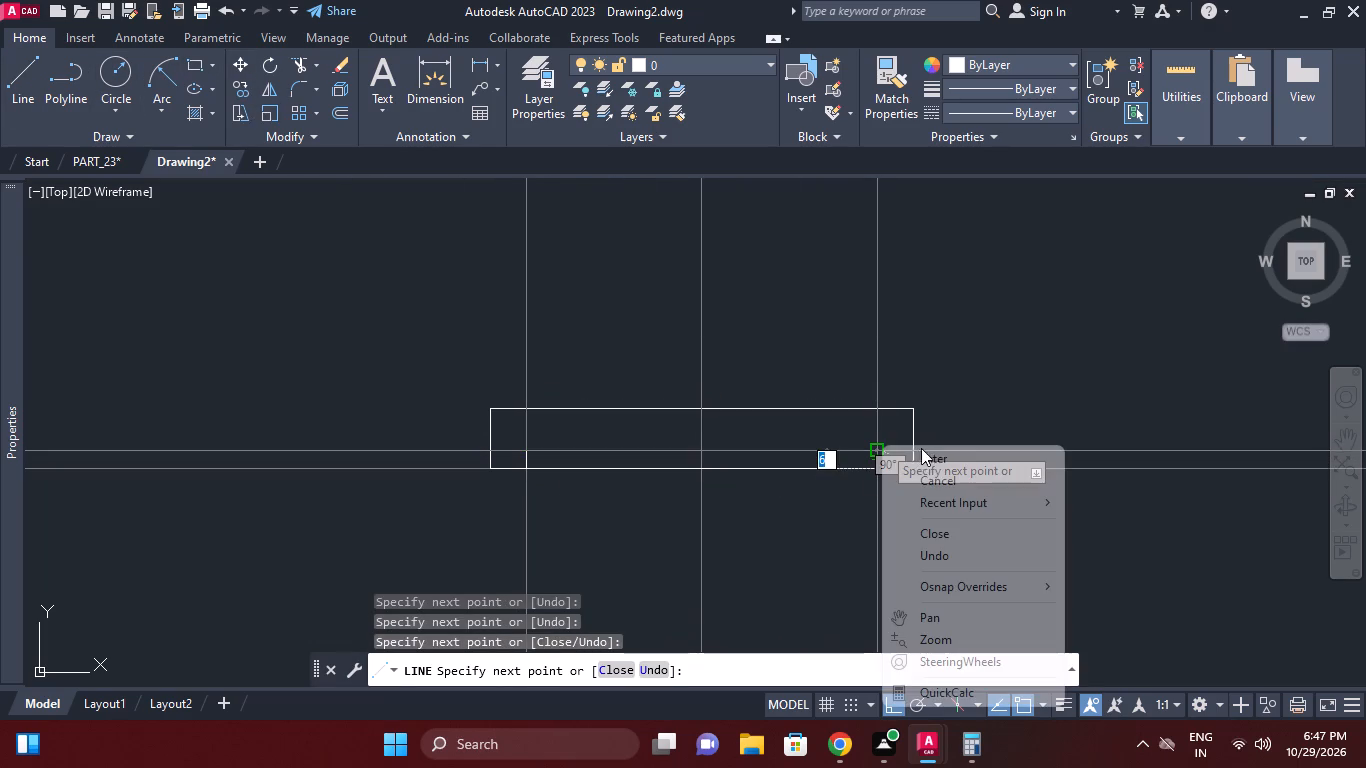
pyautogui.click(922, 460)
# Erase all the grey vertical and horizontal construction lines, keeping the white part outline.
pyautogui.moveTo(662, 523); pyautogui.dragTo(656, 500, button='middle')
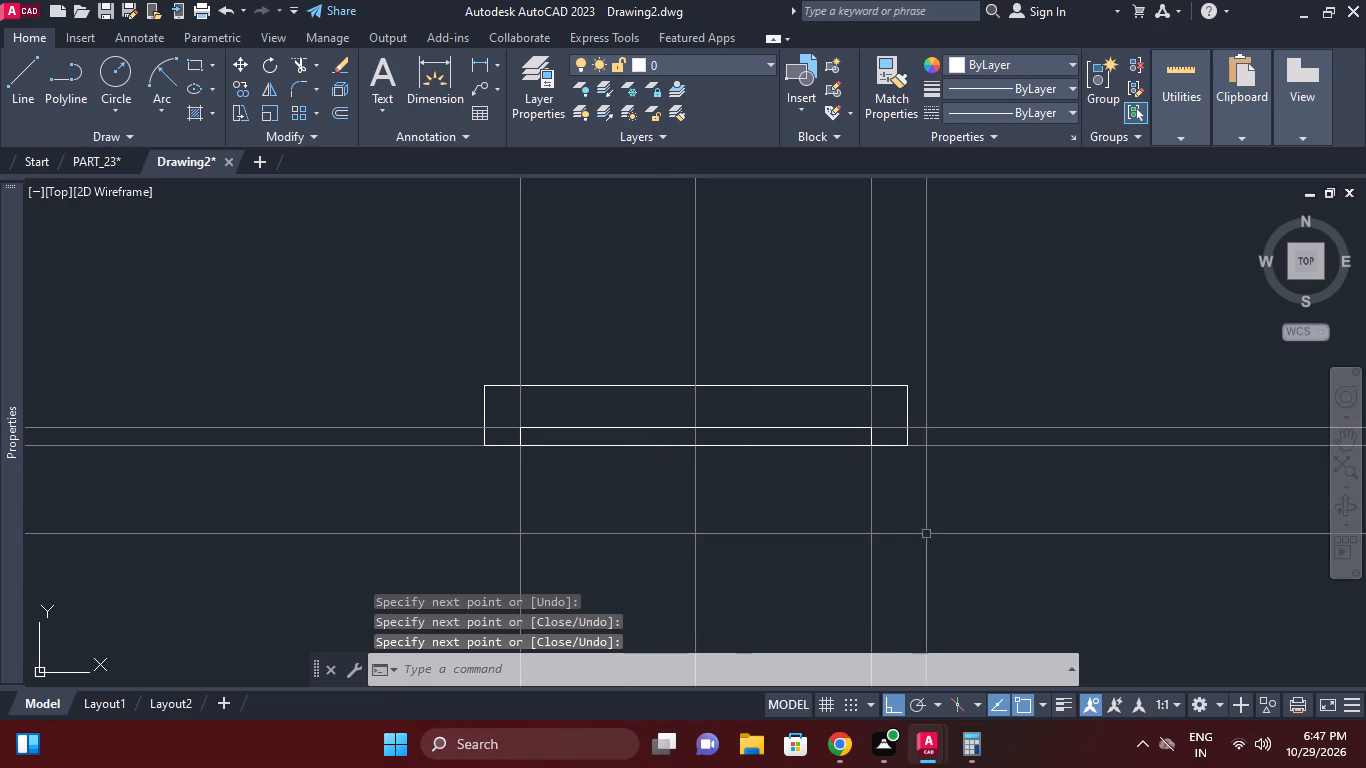
pyautogui.click(986, 523)
pyautogui.click(974, 400)
pyautogui.moveTo(973, 541); pyautogui.dragTo(932, 528)
pyautogui.click(404, 503)
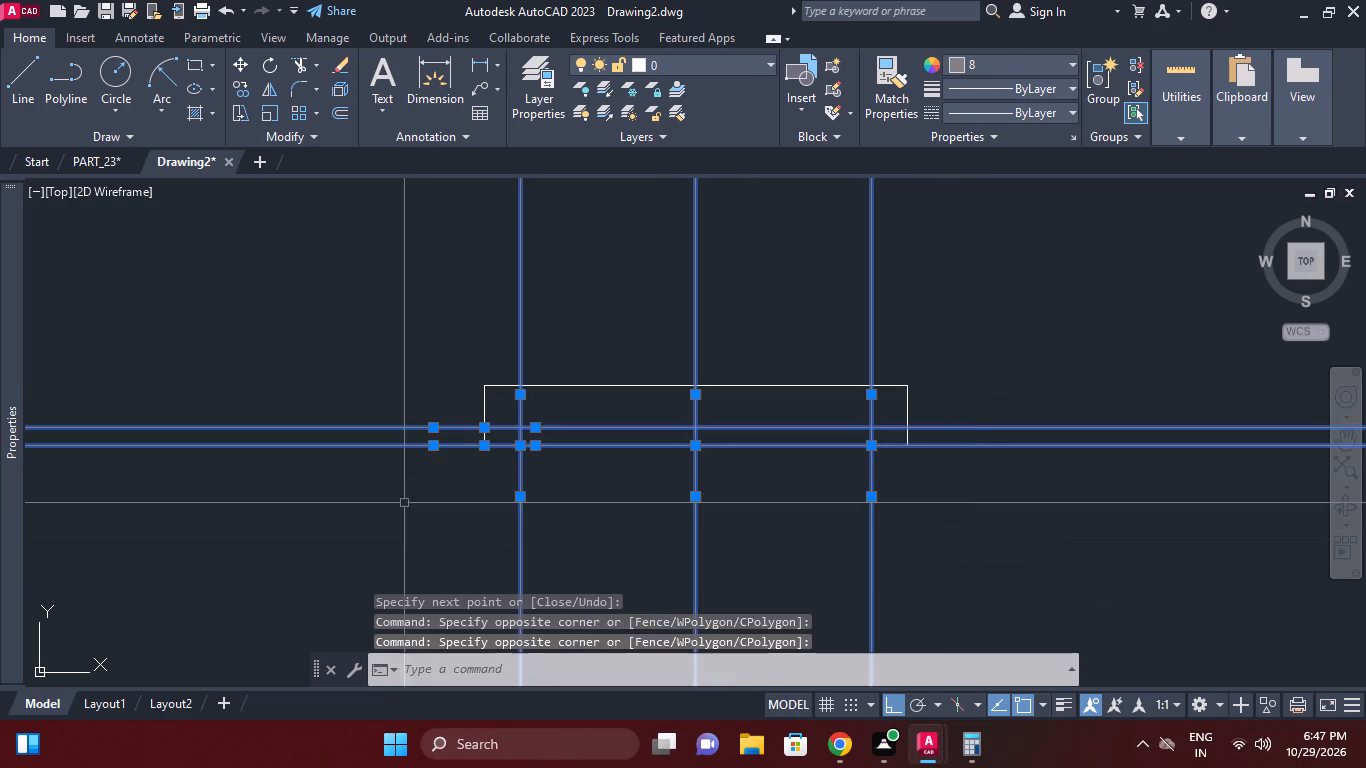
pyautogui.rightClick(404, 503)
pyautogui.click(483, 146)
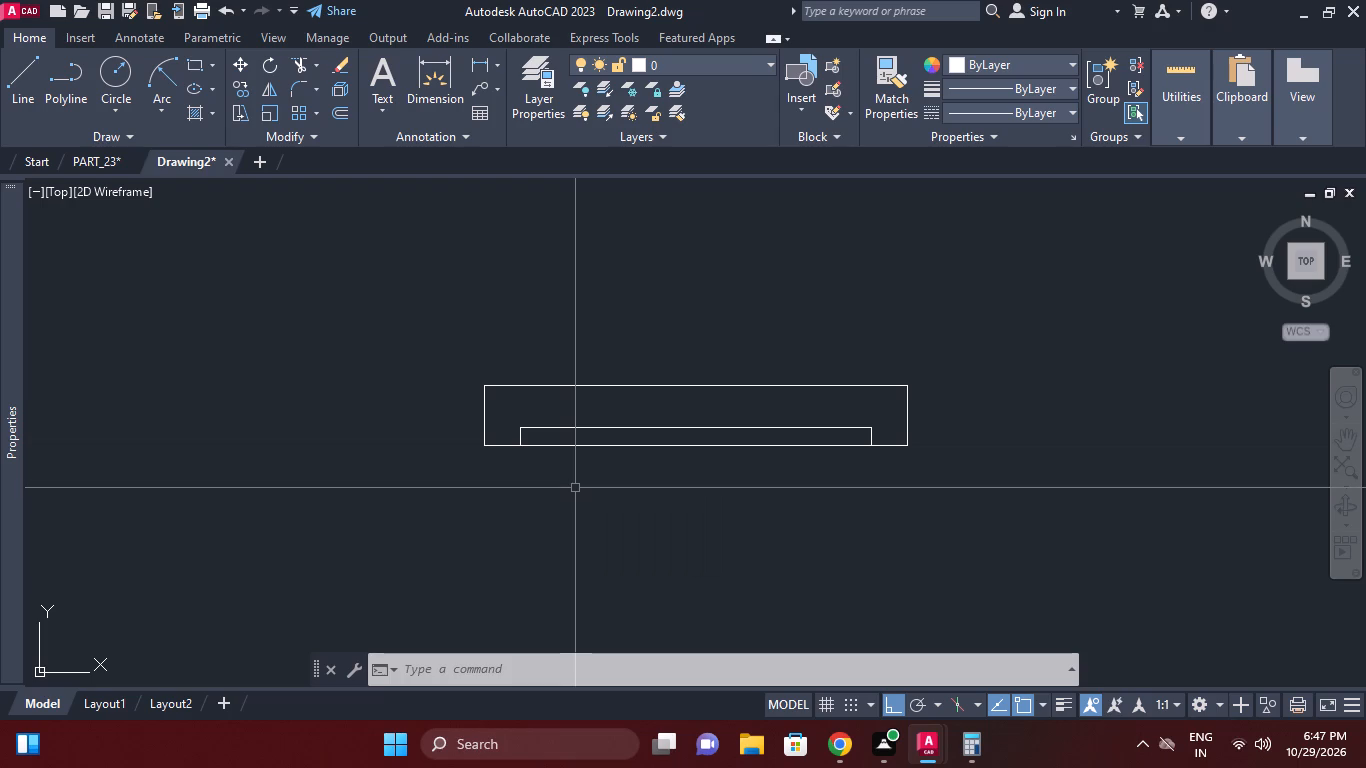
# Draw a vertical construction line through the midpoint of the rectangle's bottom edge.
pyautogui.write('XL V')
pyautogui.press('space')
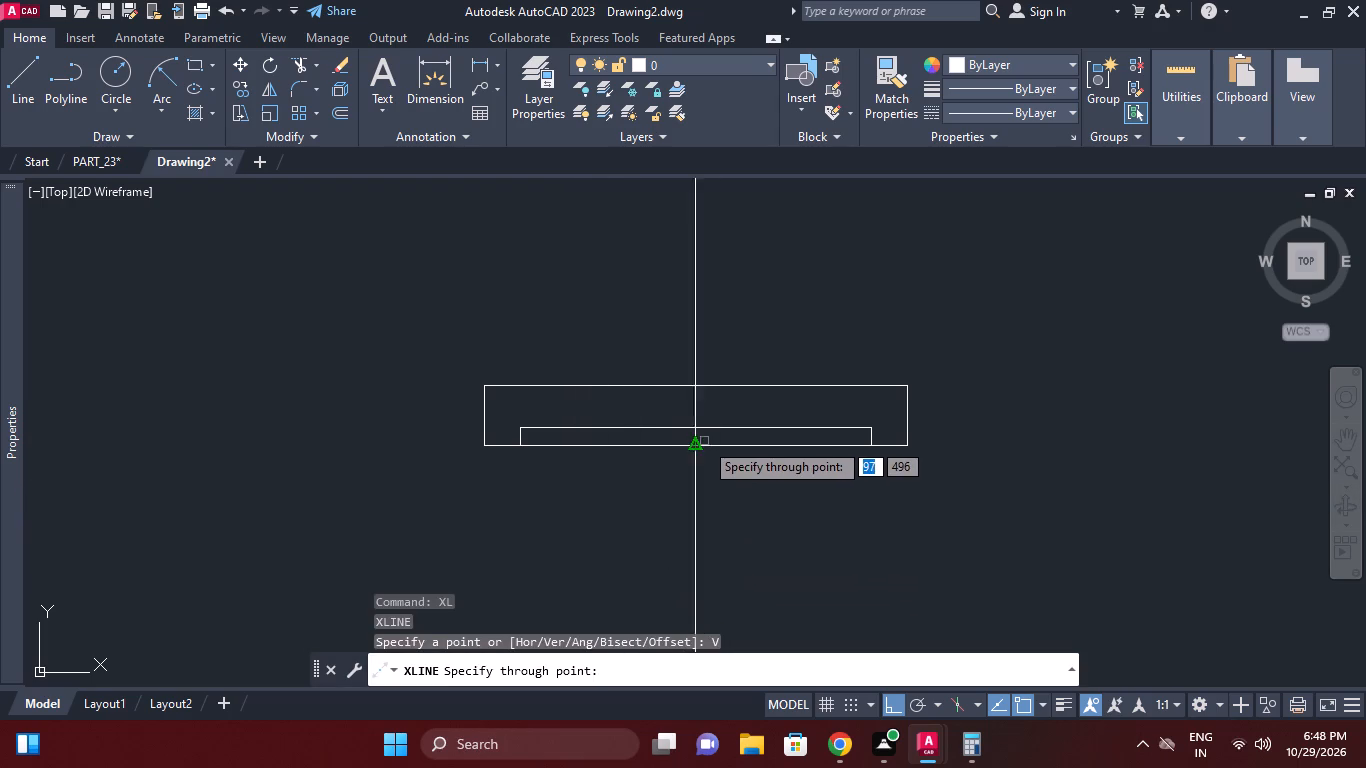
pyautogui.click(701, 444)
pyautogui.rightClick(727, 466)
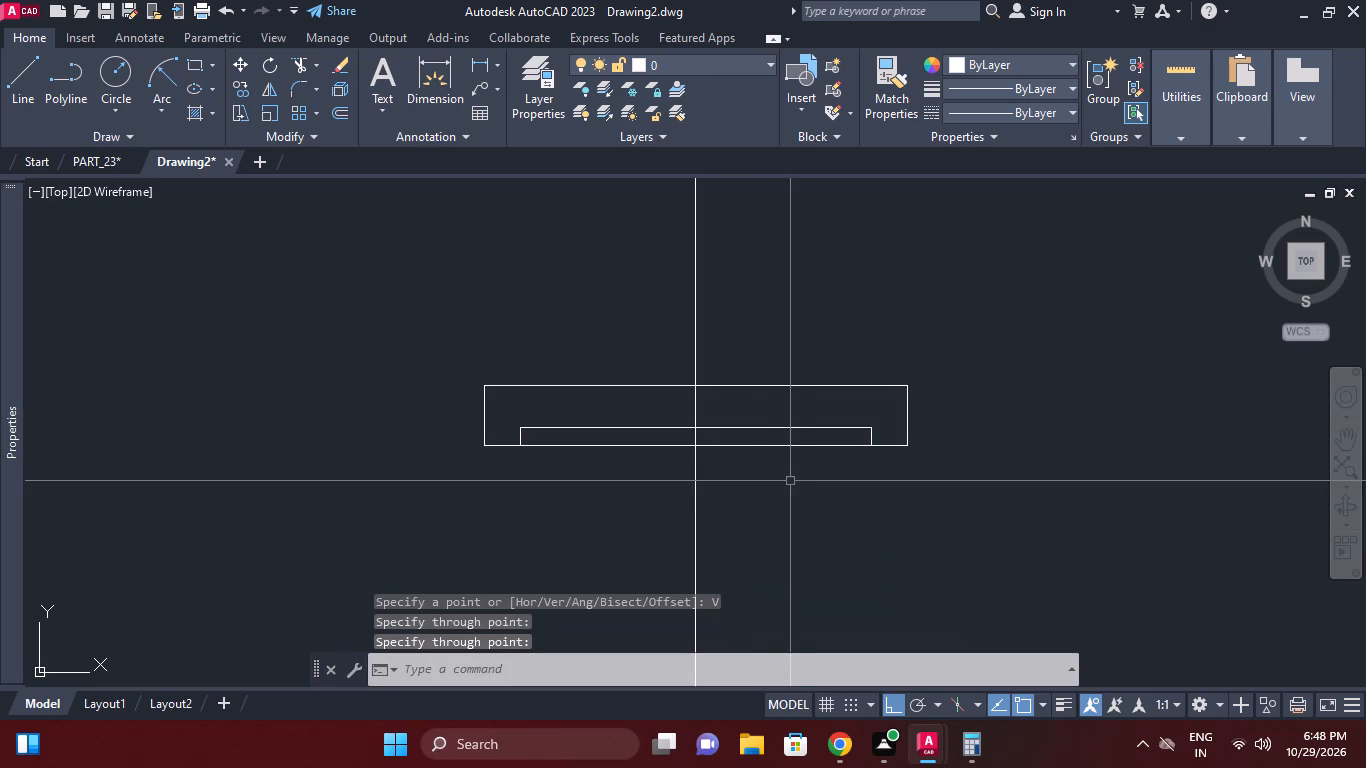
# Offset the vertical centre construction line by 6 mm to both sides.
pyautogui.write('O')
pyautogui.press('space')
pyautogui.press('6')
pyautogui.press('Return')
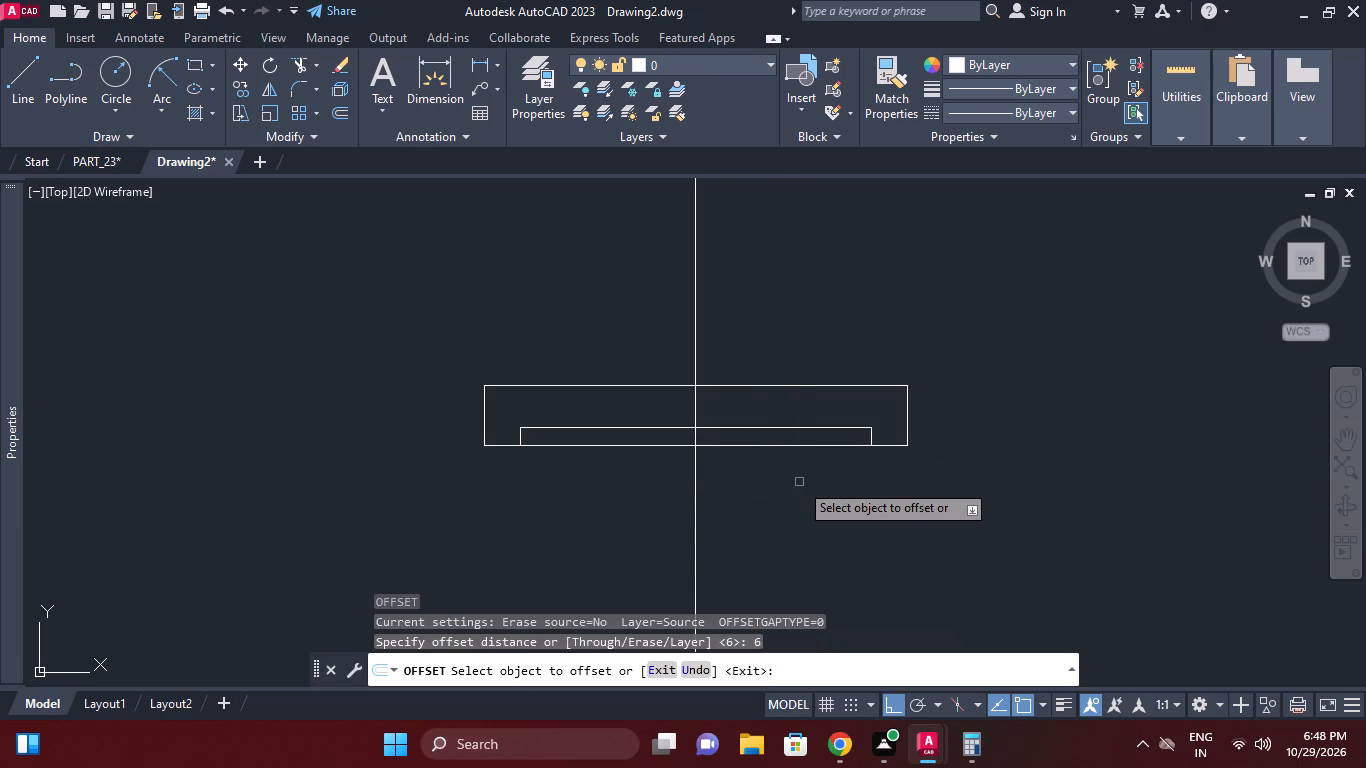
pyautogui.click(694, 513)
pyautogui.click(686, 504)
pyautogui.click(694, 483)
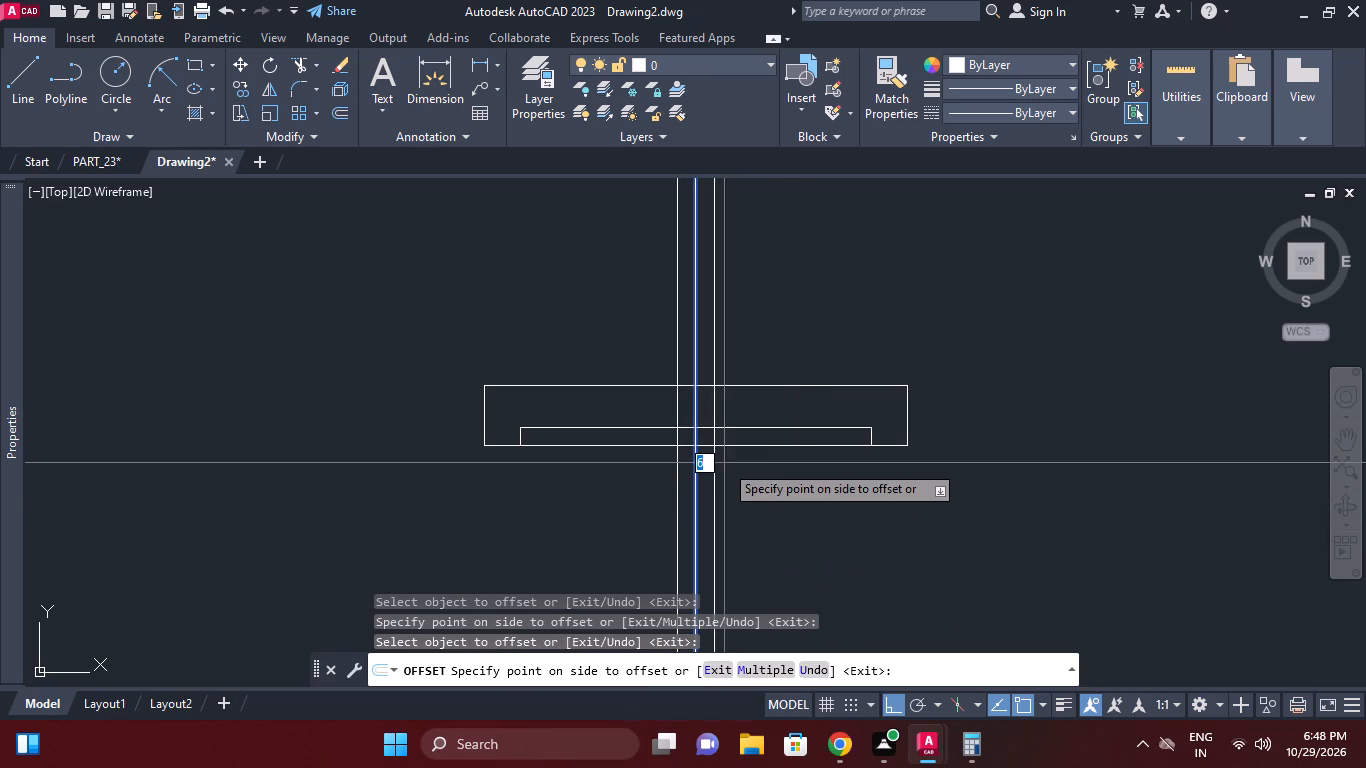
pyautogui.rightClick(724, 463)
pyautogui.click(736, 486)
pyautogui.rightClick(741, 497)
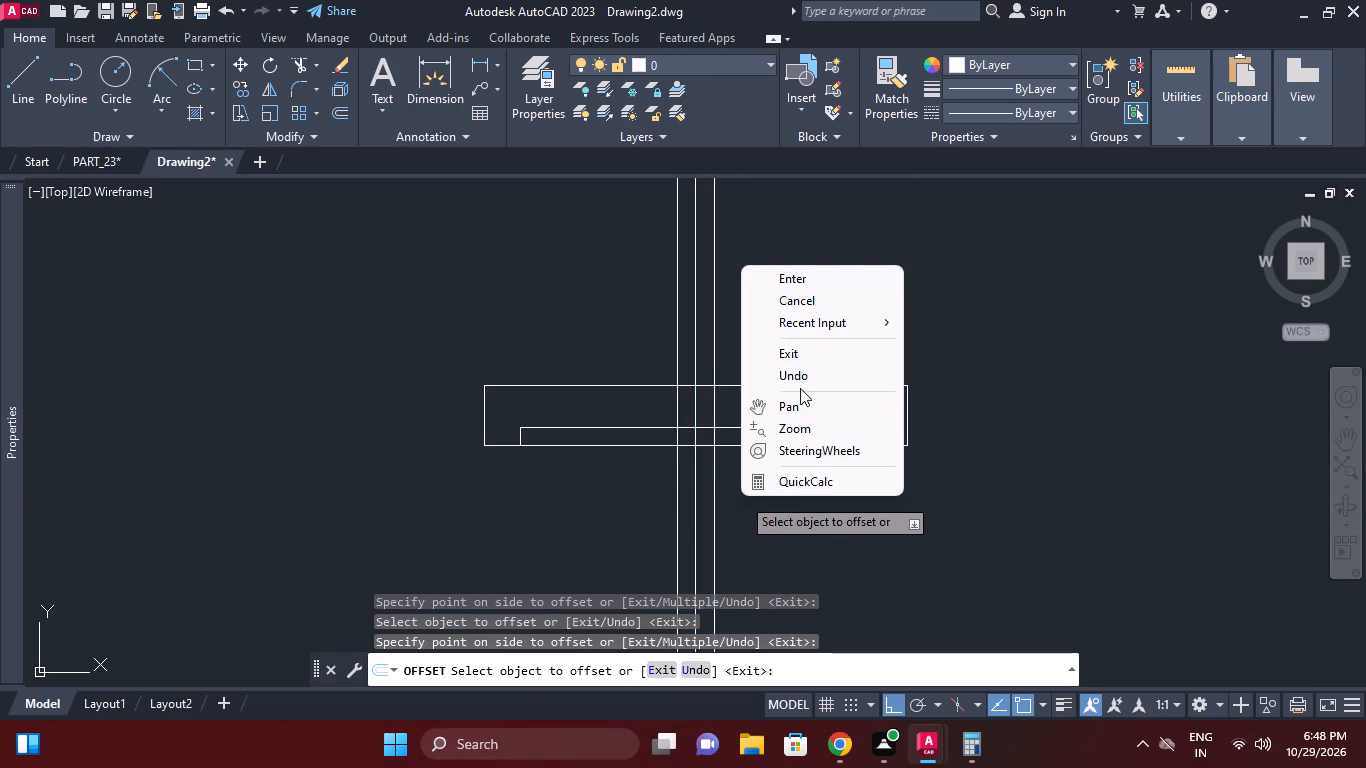
pyautogui.click(808, 307)
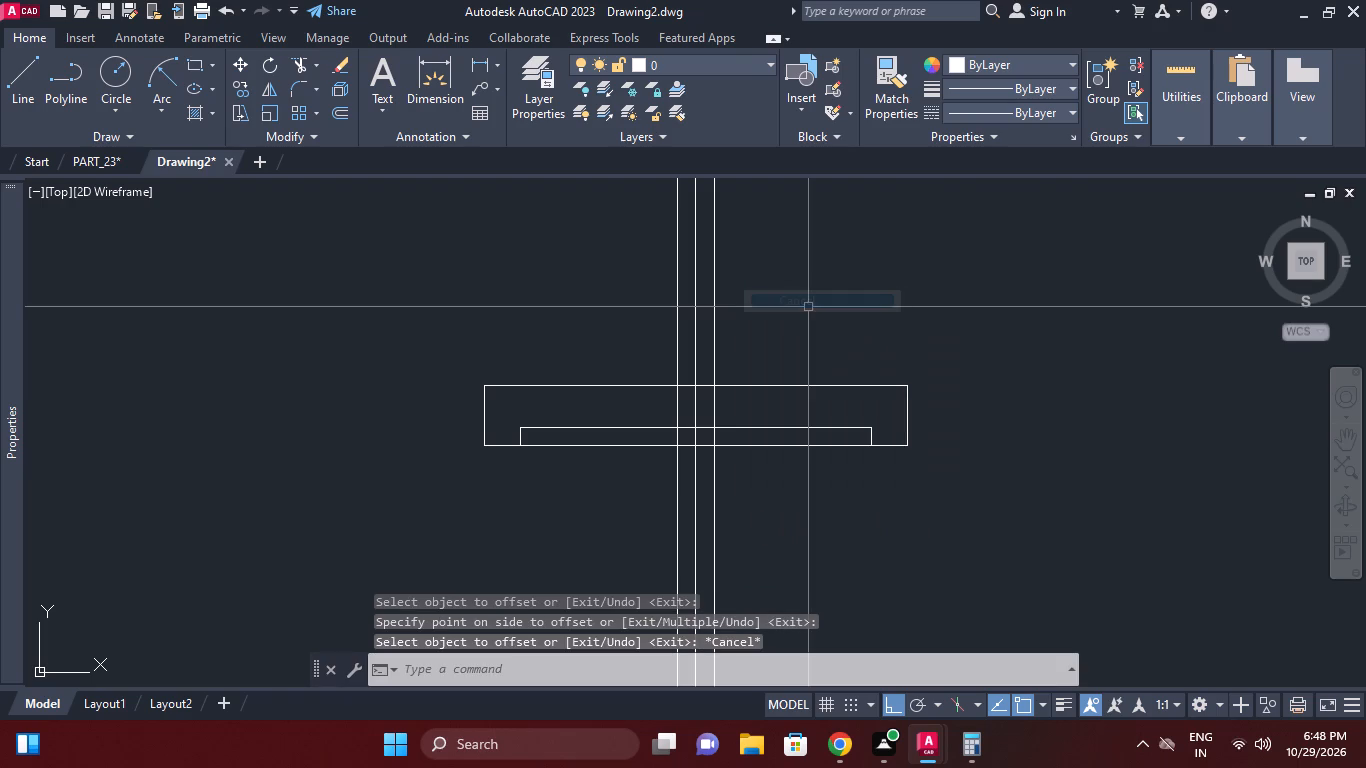
# Change the vertical centre construction line's colour to grey, index colour 8.
pyautogui.scroll(1, 696, 458)
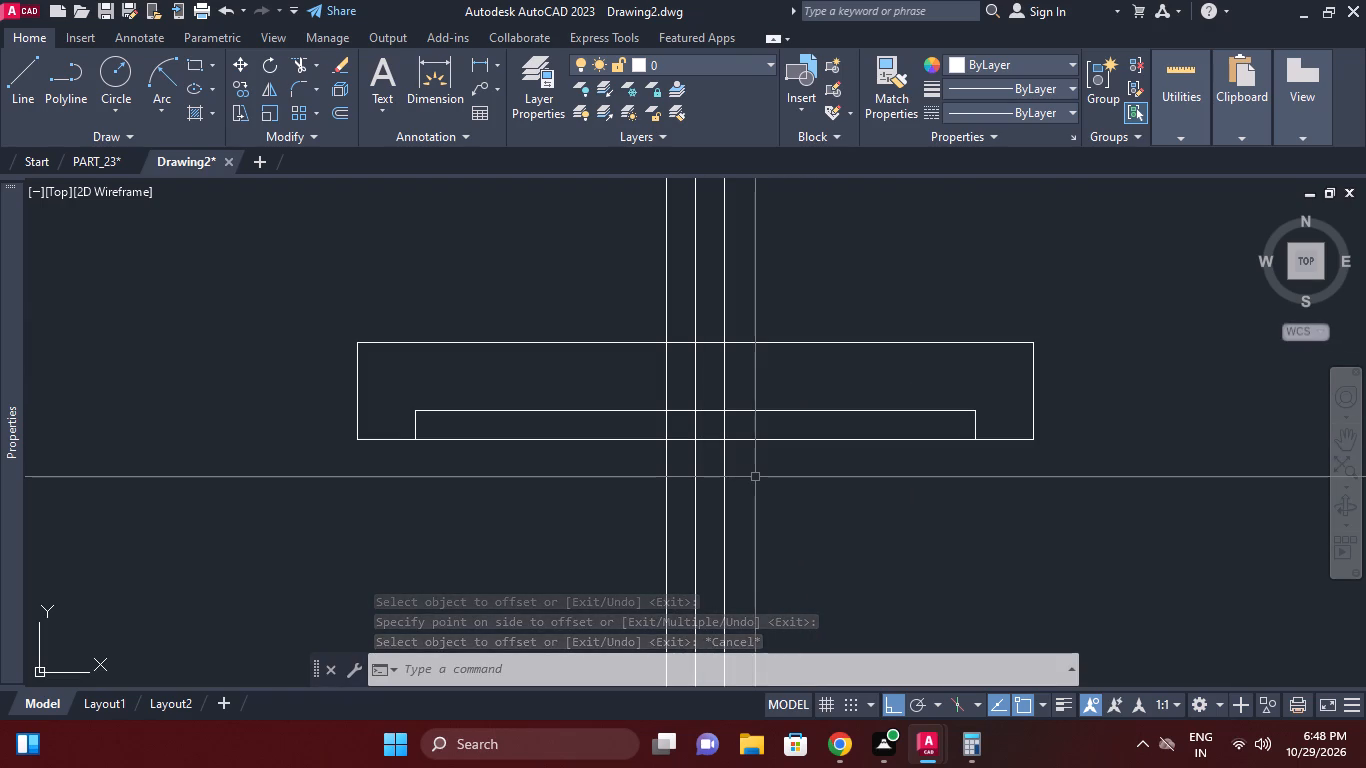
pyautogui.click(700, 461)
pyautogui.click(694, 457)
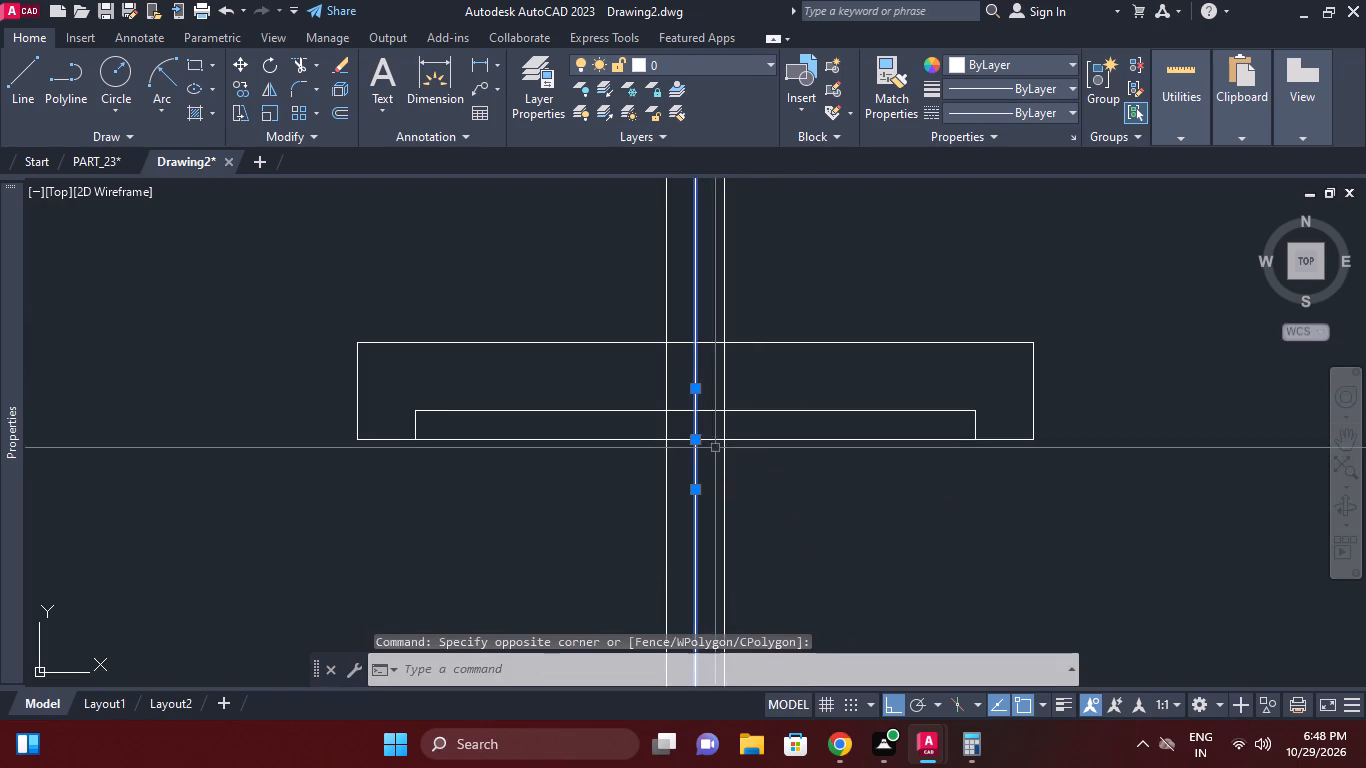
pyautogui.click(999, 58)
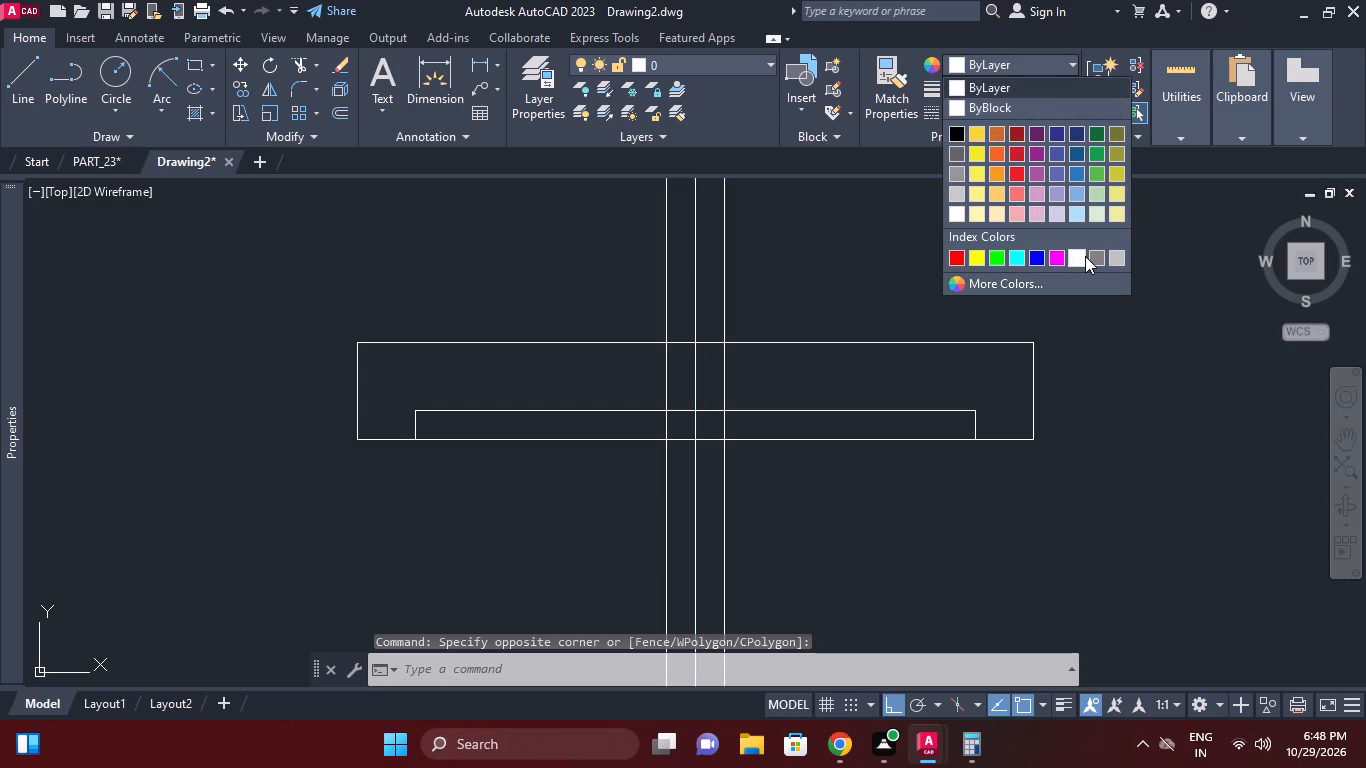
pyautogui.click(1087, 256)
pyautogui.rightClick(931, 438)
pyautogui.click(984, 540)
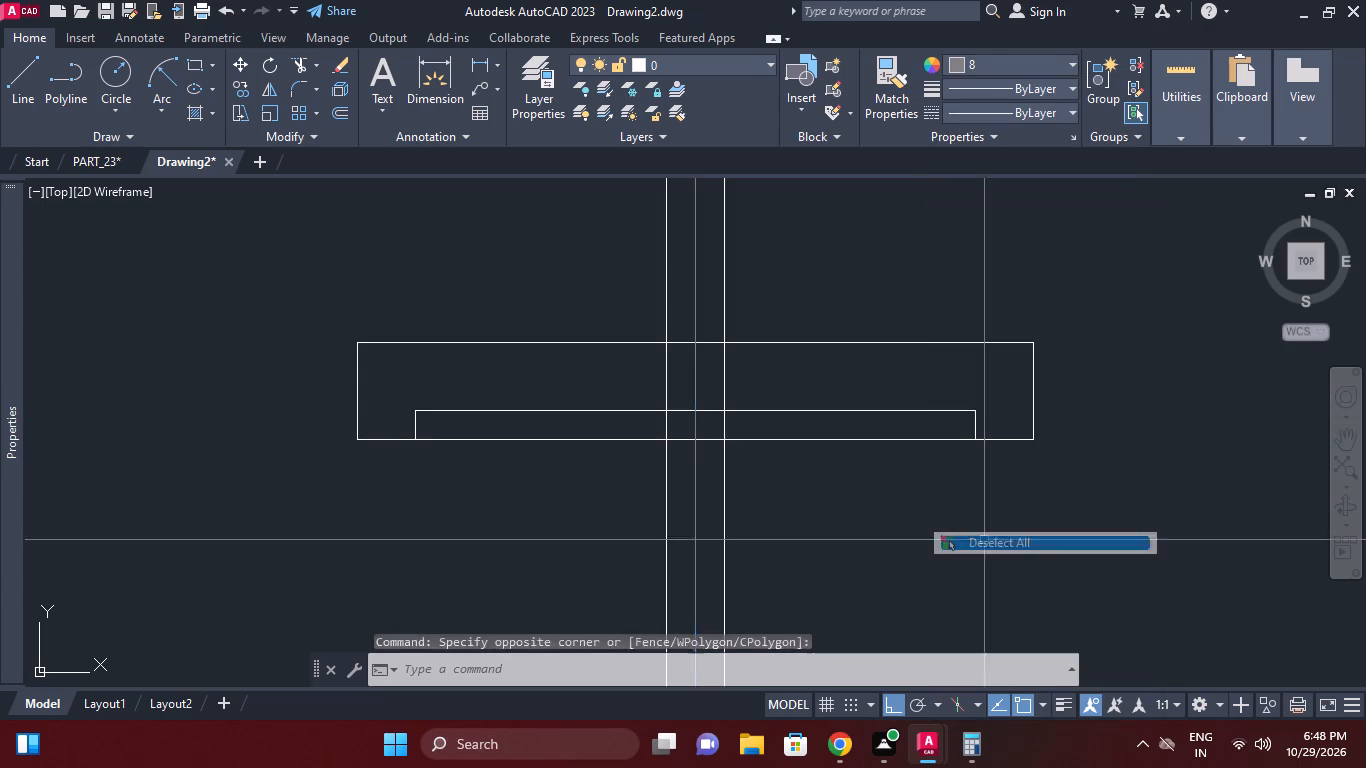
# Trim both offset lines inside the body and below it, and the recess's top line between them, leaving a central foot.
pyautogui.click(294, 58)
pyautogui.rightClick(472, 192)
pyautogui.click(535, 215)
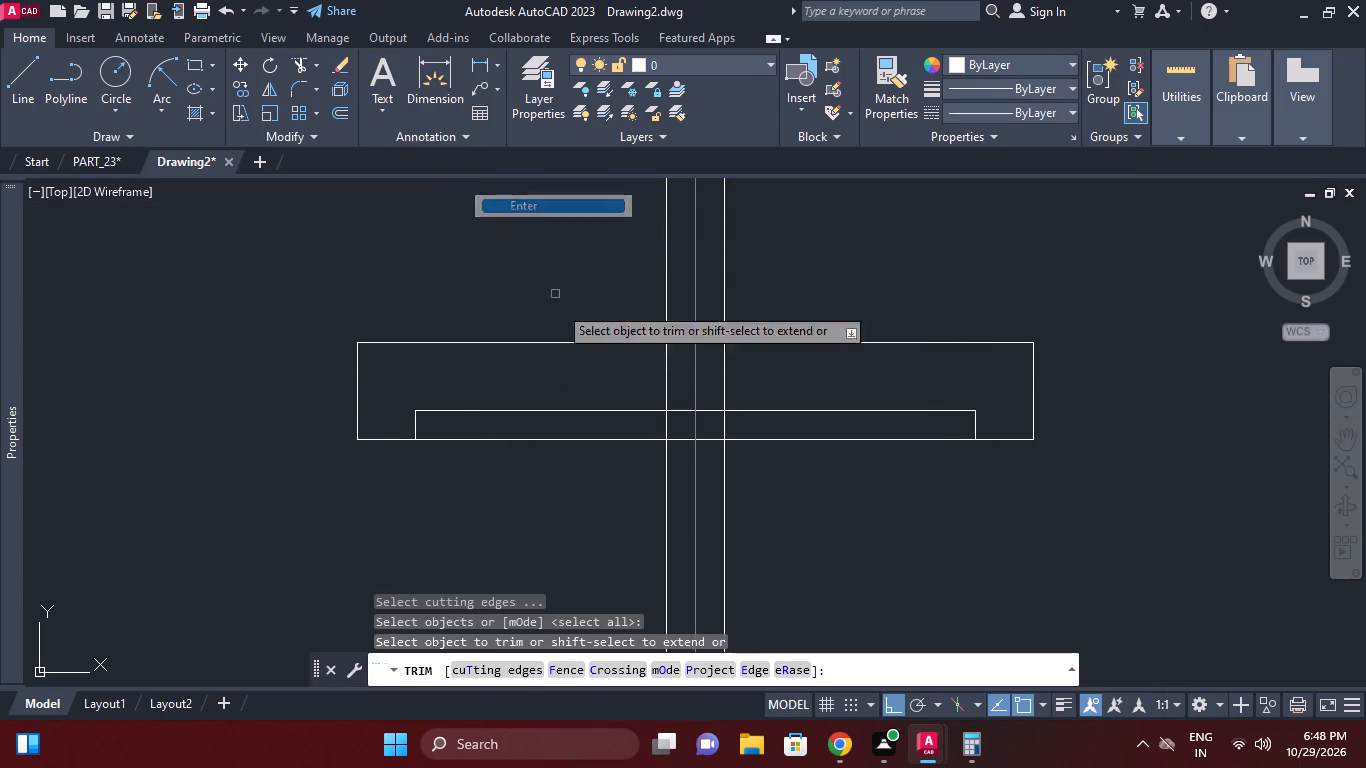
pyautogui.scroll(1, 646, 395)
pyautogui.click(680, 383)
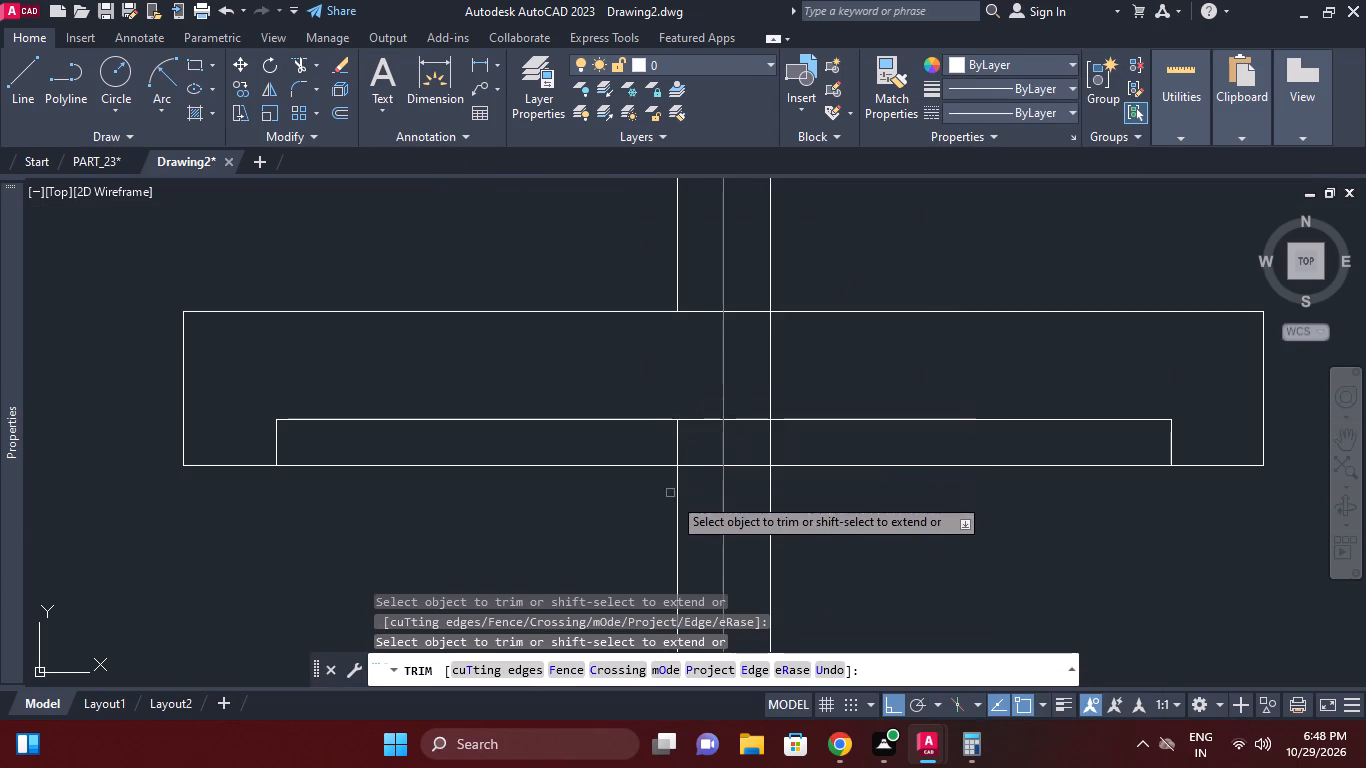
pyautogui.click(676, 496)
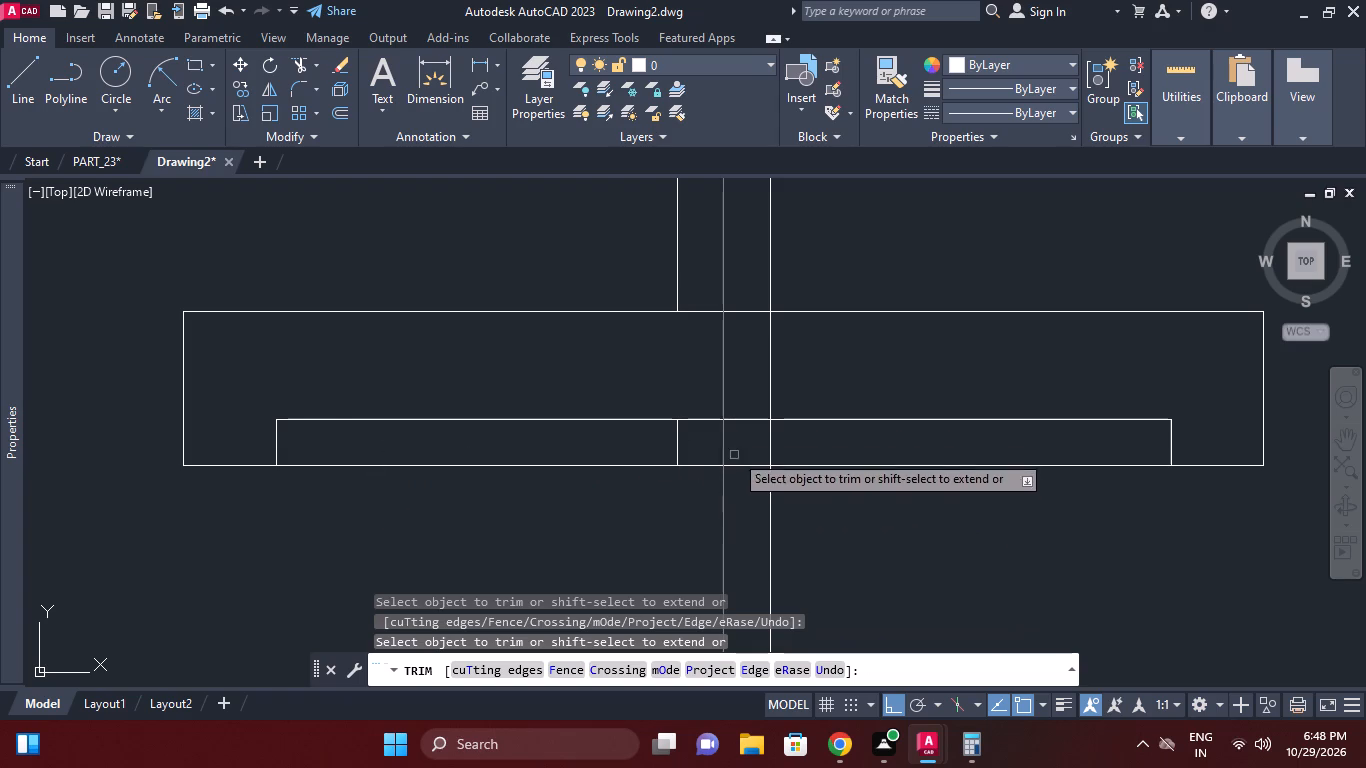
pyautogui.click(708, 425)
pyautogui.click(702, 417)
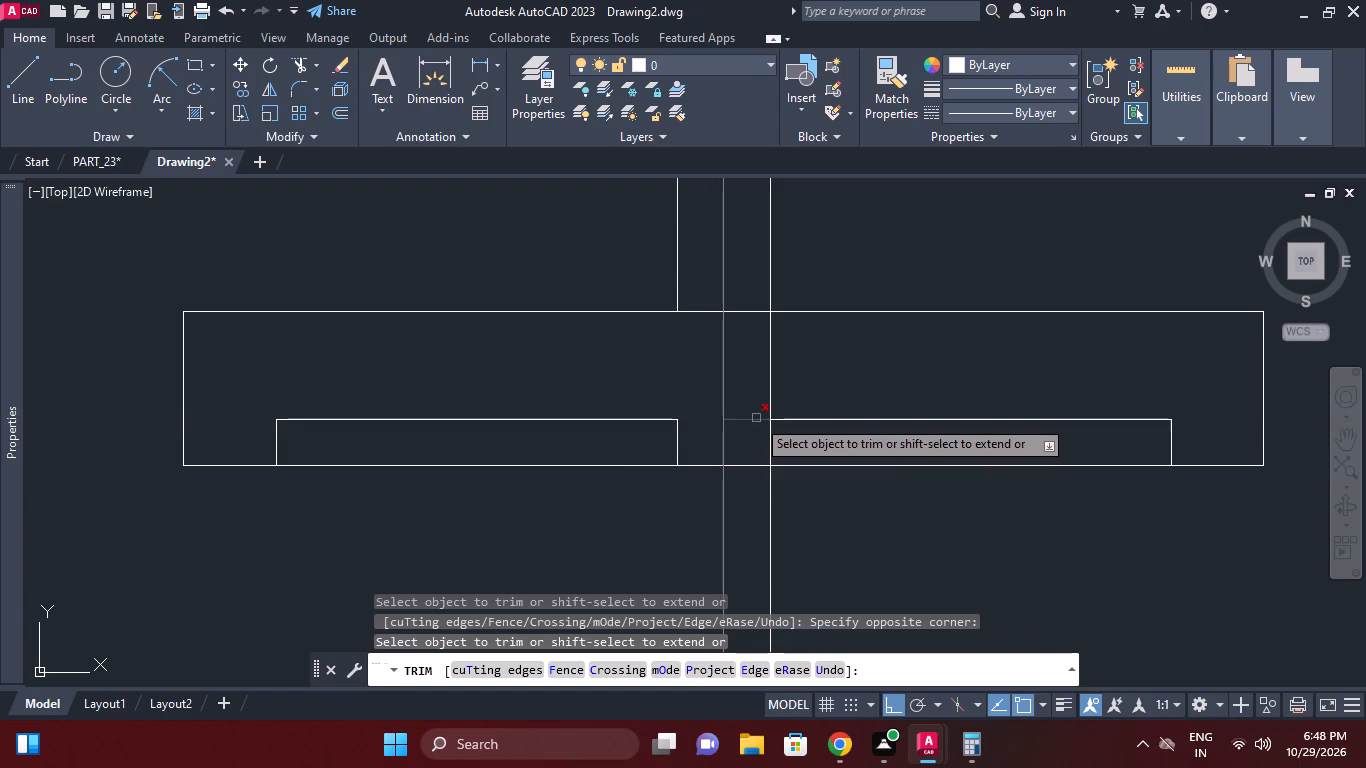
pyautogui.click(756, 418)
pyautogui.click(768, 400)
pyautogui.click(776, 491)
pyautogui.click(725, 484)
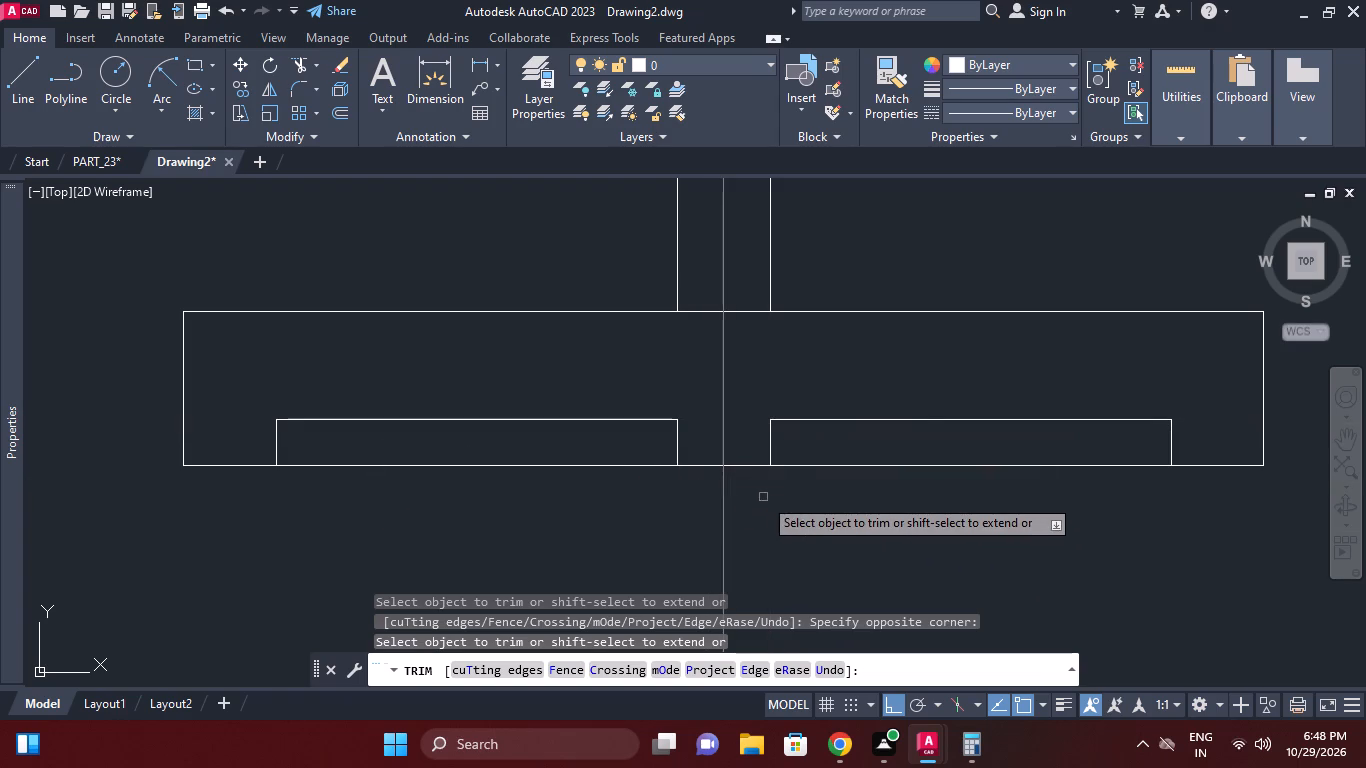
pyautogui.rightClick(763, 497)
pyautogui.click(783, 547)
pyautogui.click(773, 542)
# Trim the bottom edge across both recesses so they open downward between the feet.
pyautogui.click(859, 512)
pyautogui.click(842, 451)
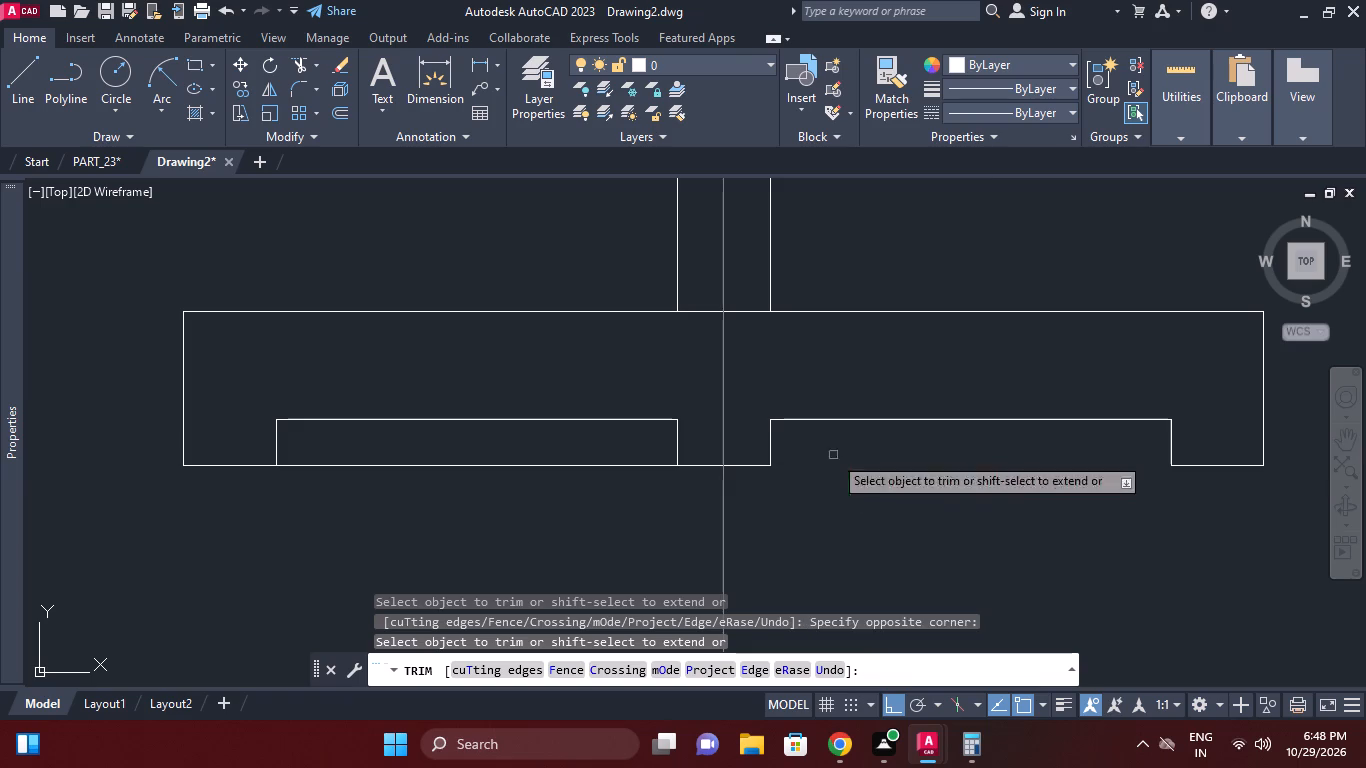
pyautogui.moveTo(547, 530); pyautogui.dragTo(540, 507)
pyautogui.click(508, 437)
pyautogui.rightClick(536, 479)
pyautogui.click(618, 149)
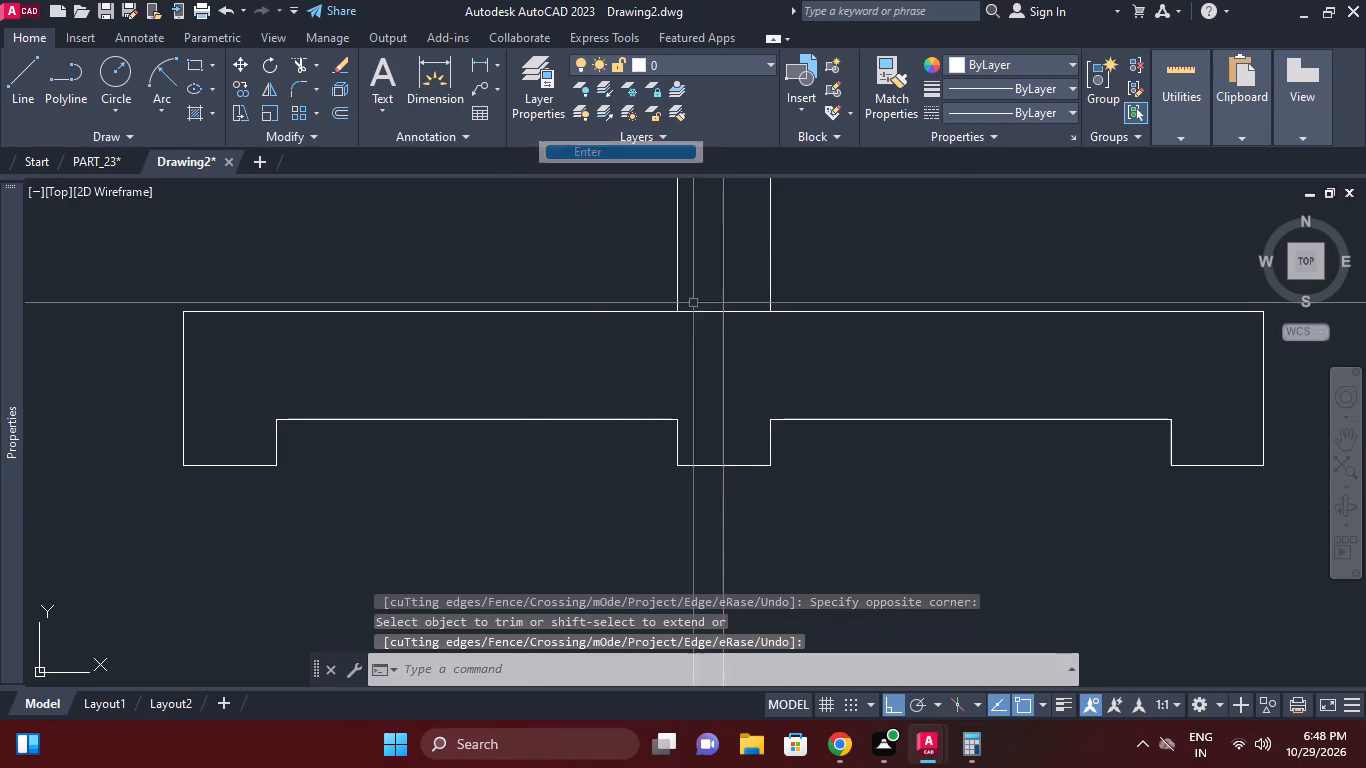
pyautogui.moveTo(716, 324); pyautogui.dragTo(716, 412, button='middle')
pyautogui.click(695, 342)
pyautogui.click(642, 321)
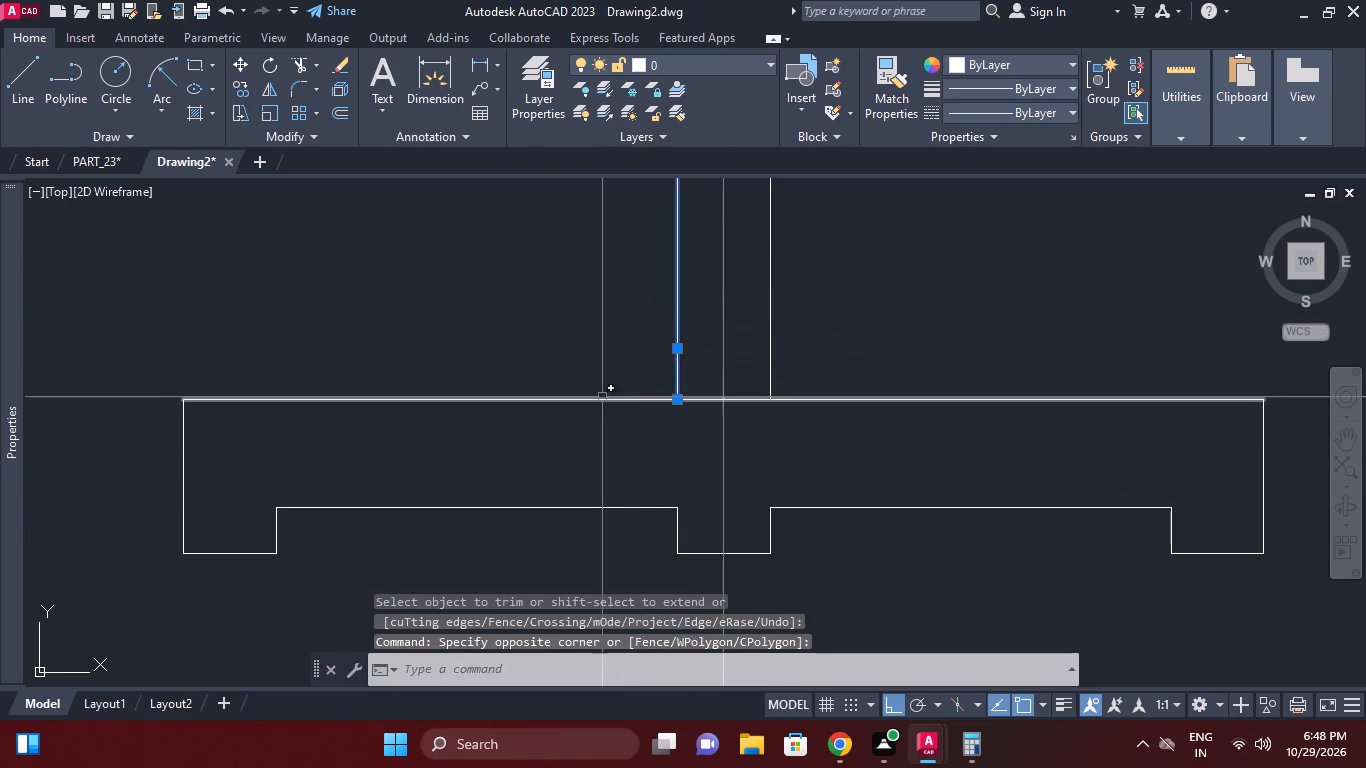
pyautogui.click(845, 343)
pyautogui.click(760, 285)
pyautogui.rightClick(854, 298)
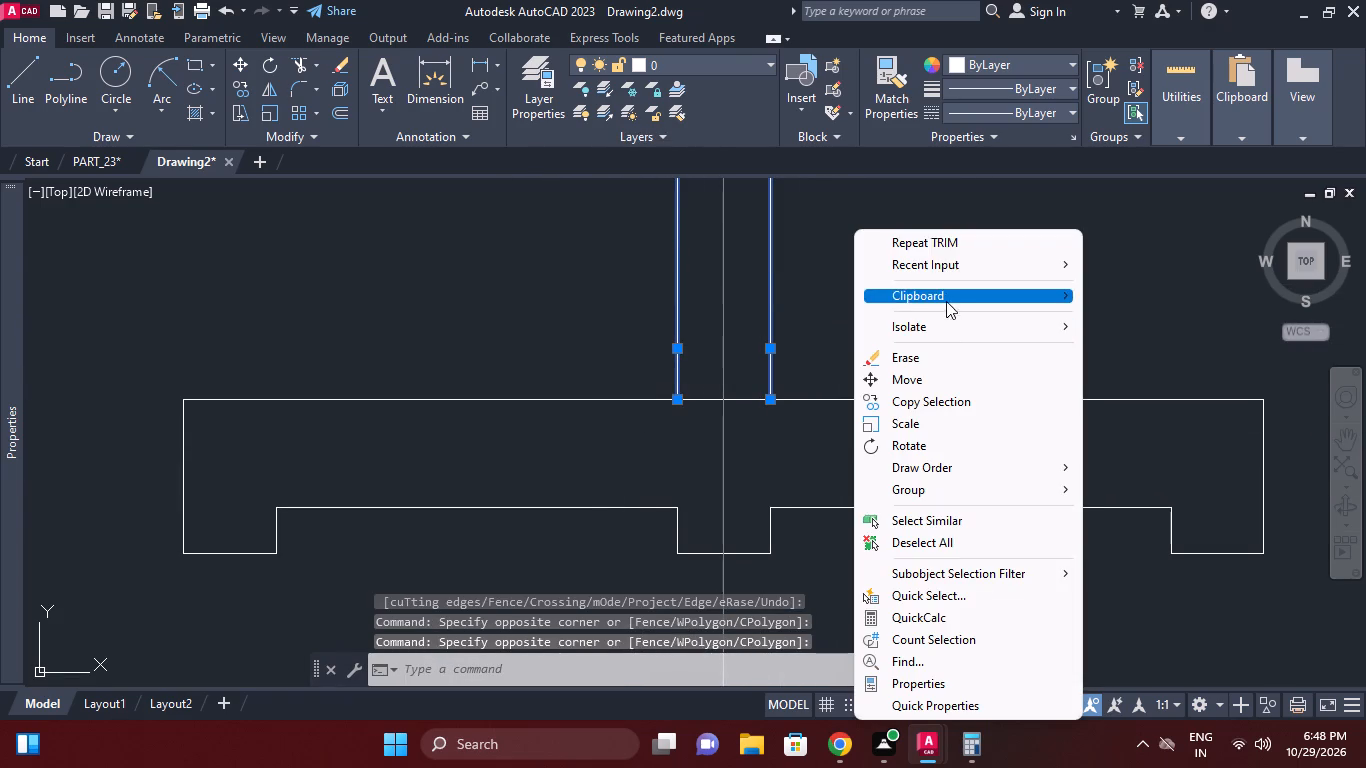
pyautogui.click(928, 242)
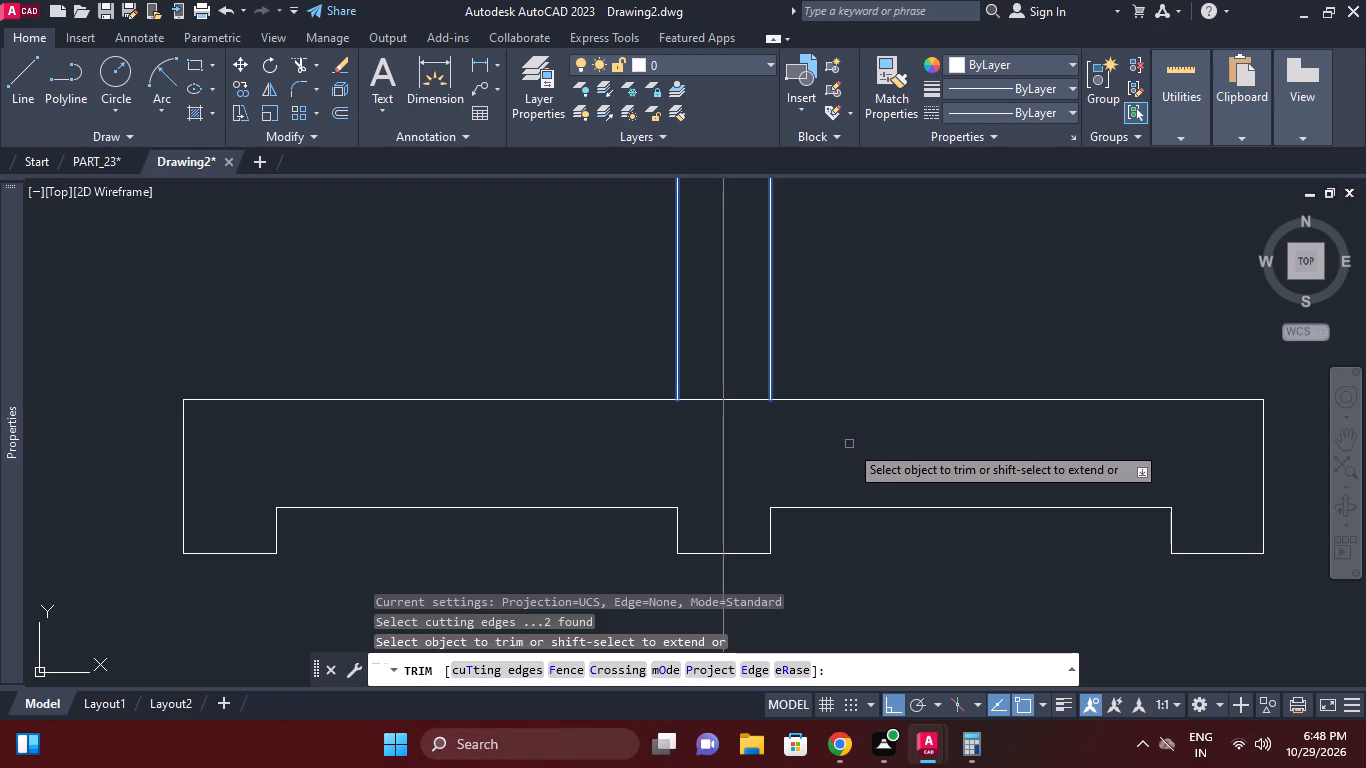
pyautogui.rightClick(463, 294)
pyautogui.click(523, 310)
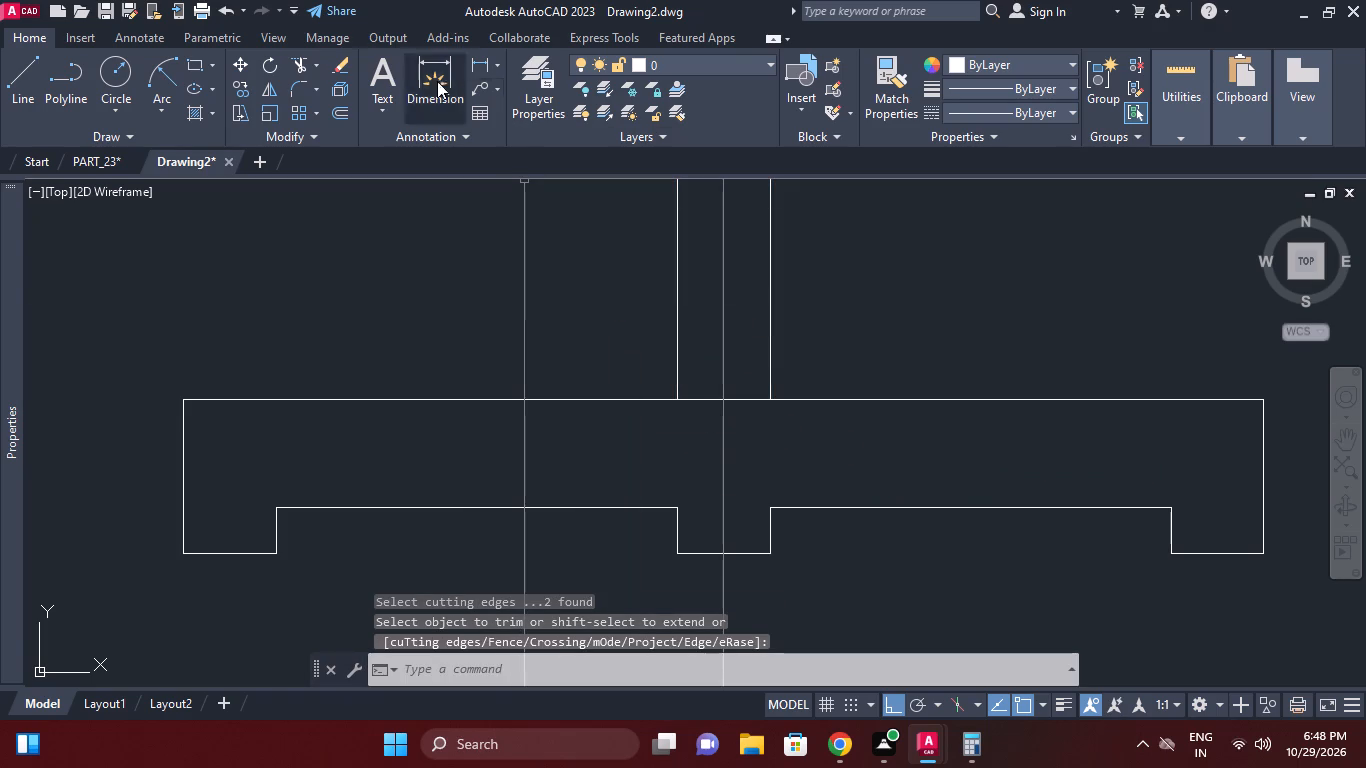
# Fillet both upper corners of the left bottom recess with a 3 mm radius.
pyautogui.click(297, 83)
pyautogui.click(731, 677)
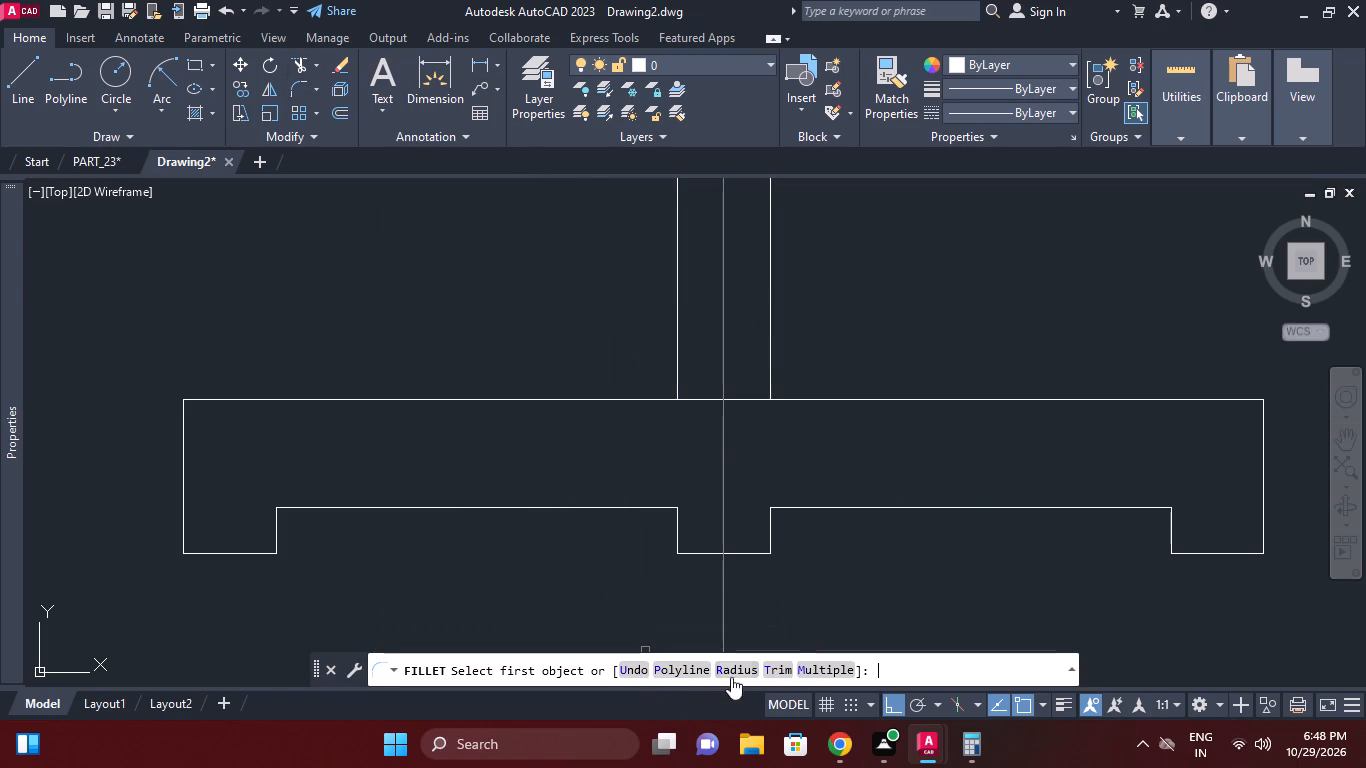
pyautogui.press('3')
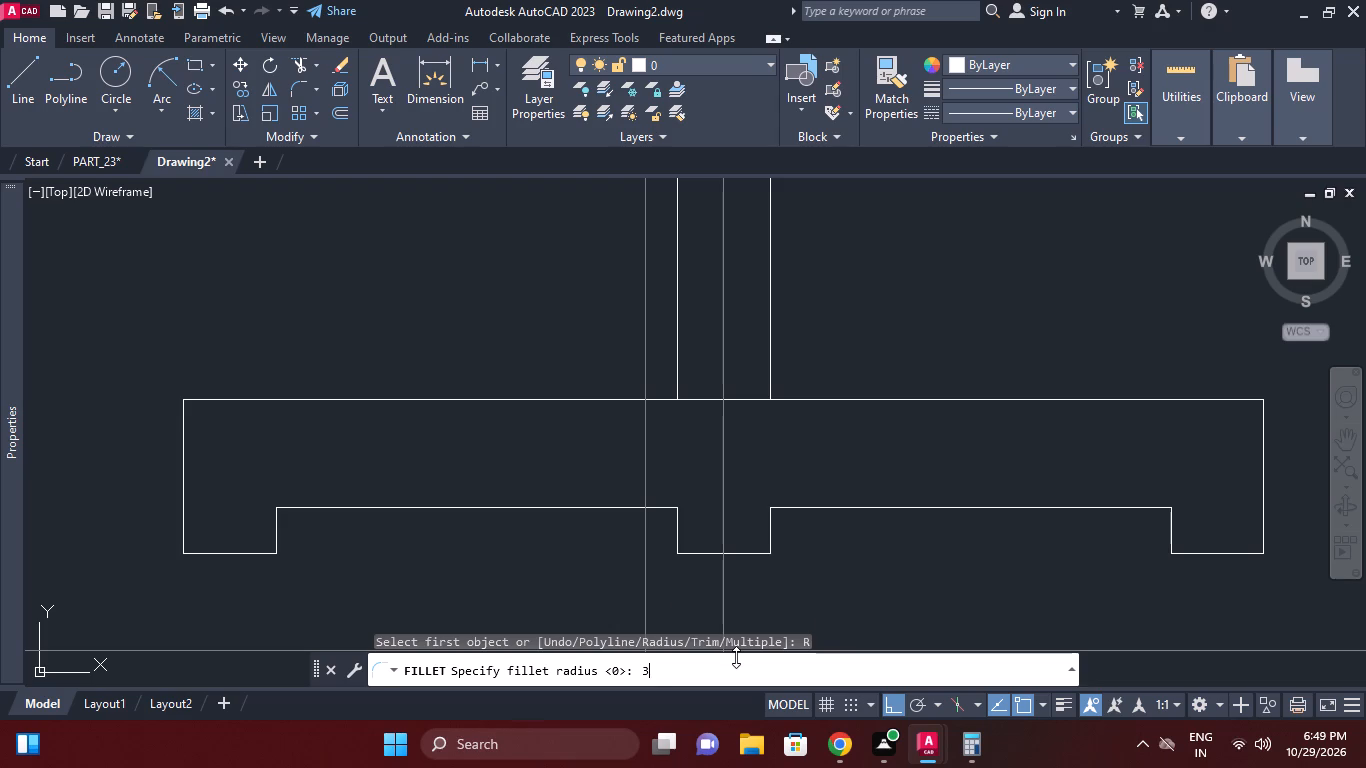
pyautogui.press('Return')
pyautogui.click(280, 522)
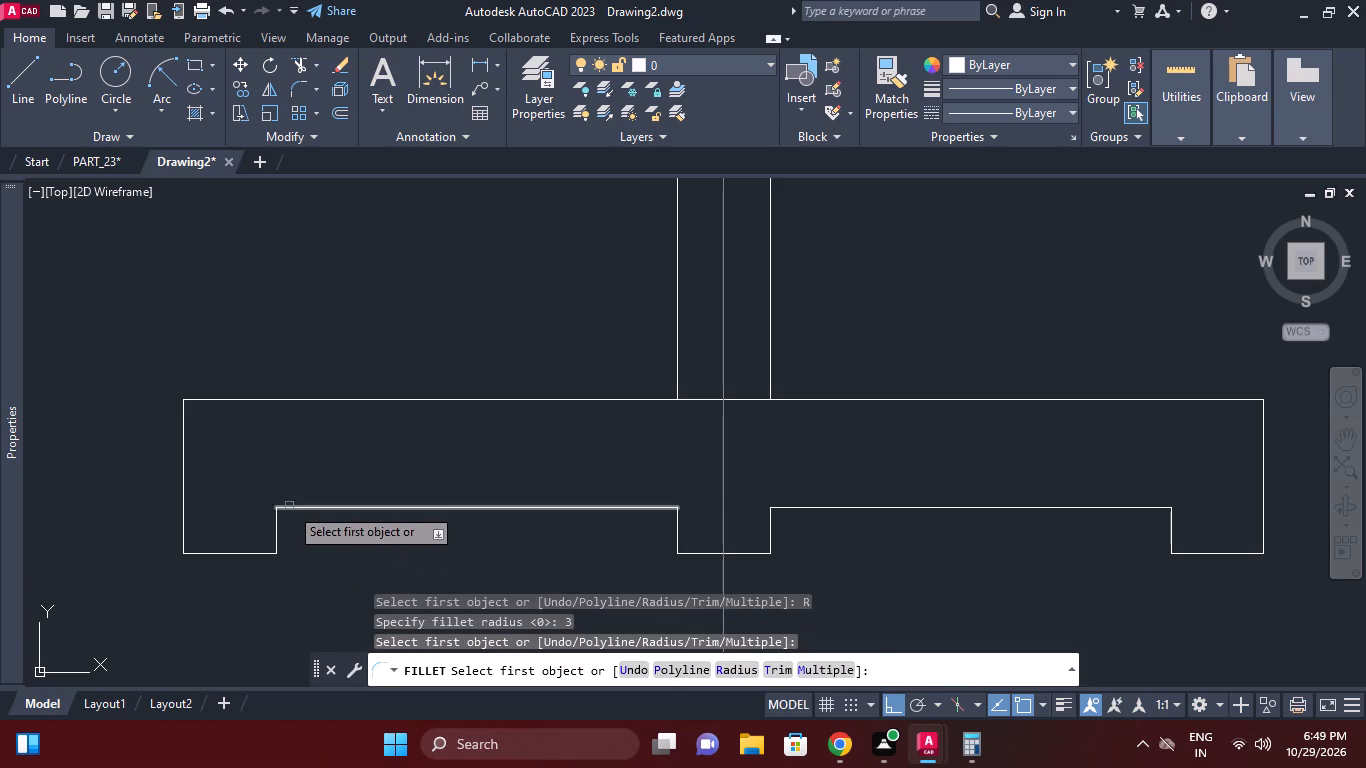
pyautogui.click(279, 520)
pyautogui.click(288, 508)
pyautogui.rightClick(402, 490)
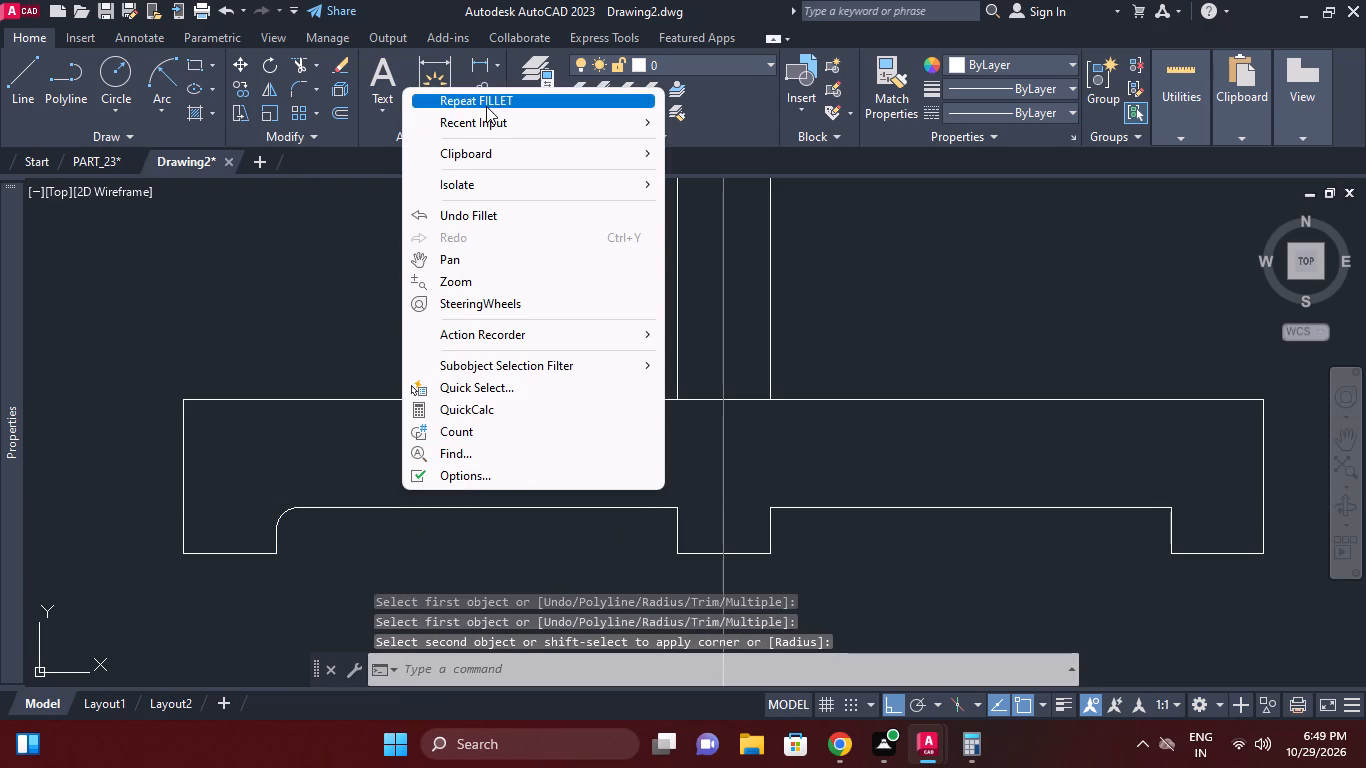
pyautogui.click(486, 106)
pyautogui.moveTo(586, 465); pyautogui.dragTo(465, 390, button='middle')
pyautogui.click(537, 432)
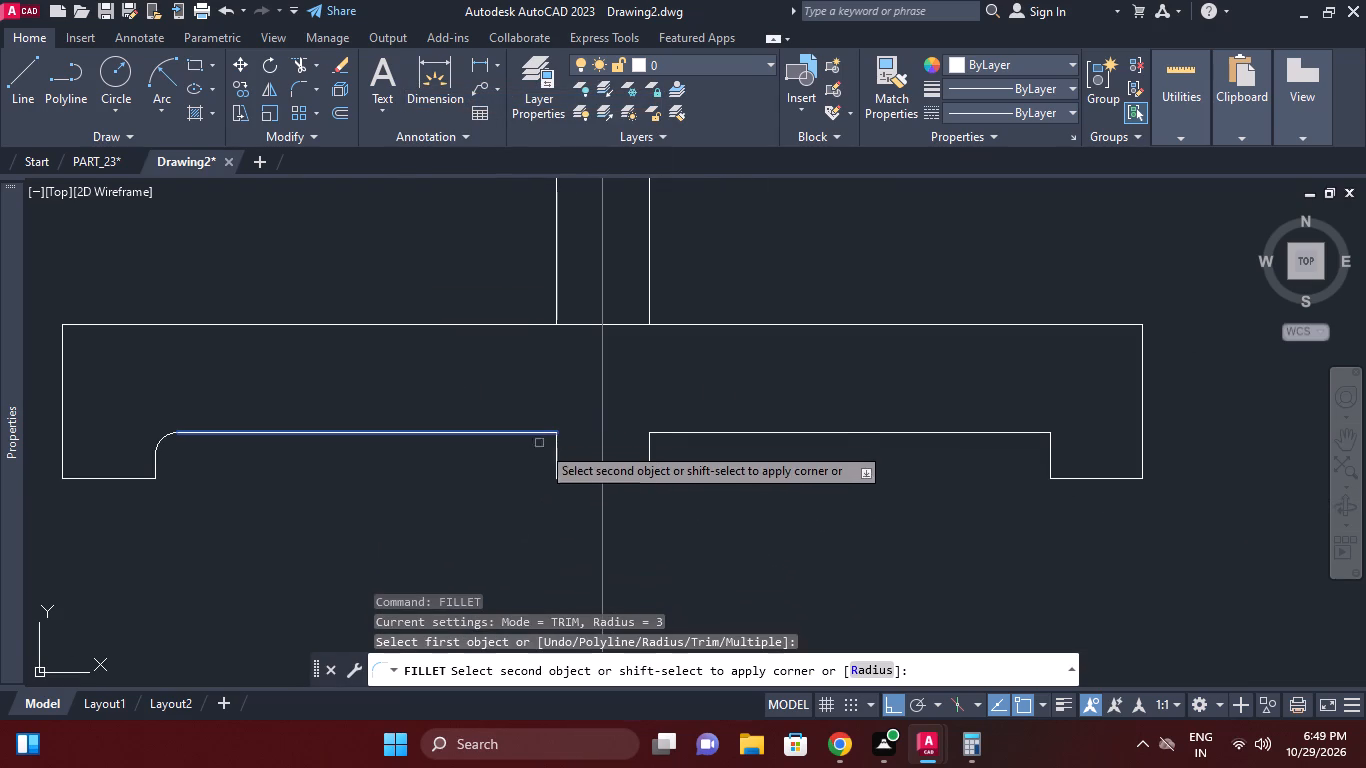
pyautogui.click(551, 455)
pyautogui.click(557, 454)
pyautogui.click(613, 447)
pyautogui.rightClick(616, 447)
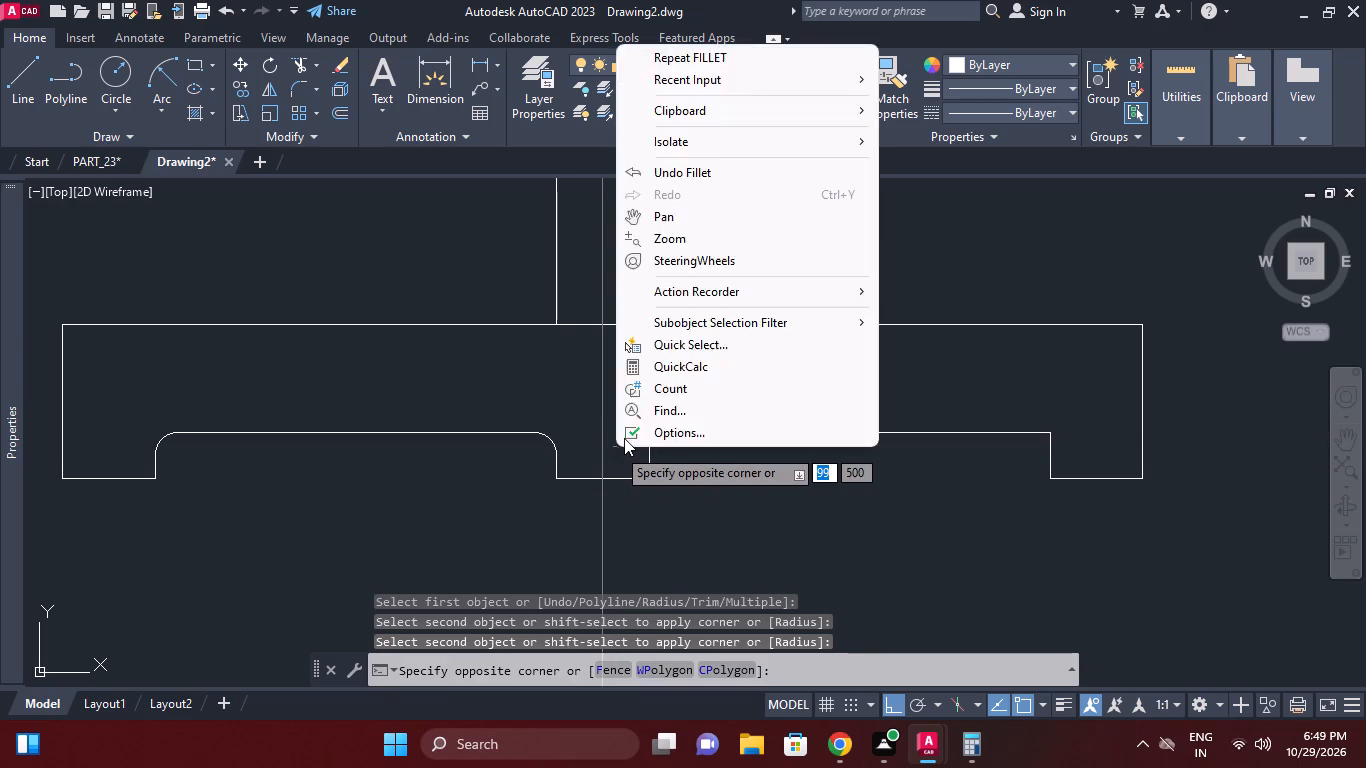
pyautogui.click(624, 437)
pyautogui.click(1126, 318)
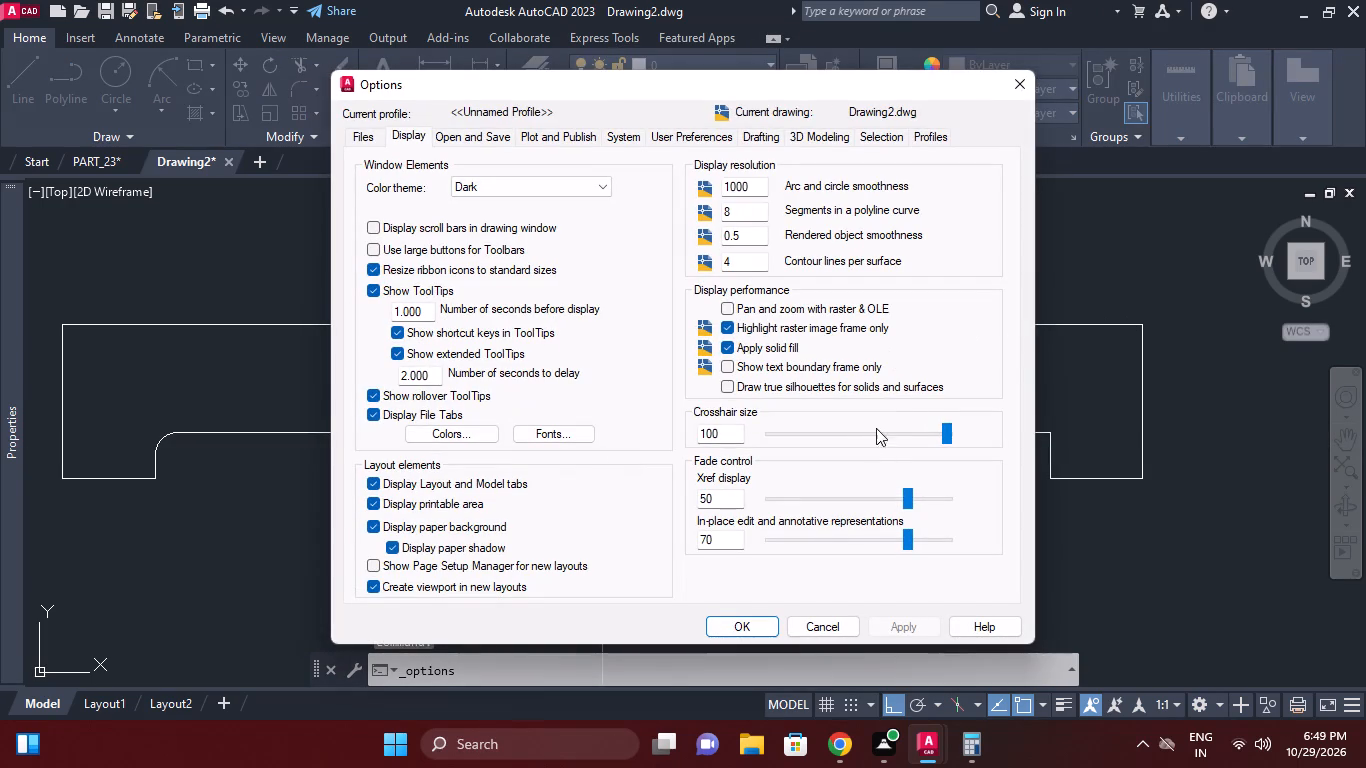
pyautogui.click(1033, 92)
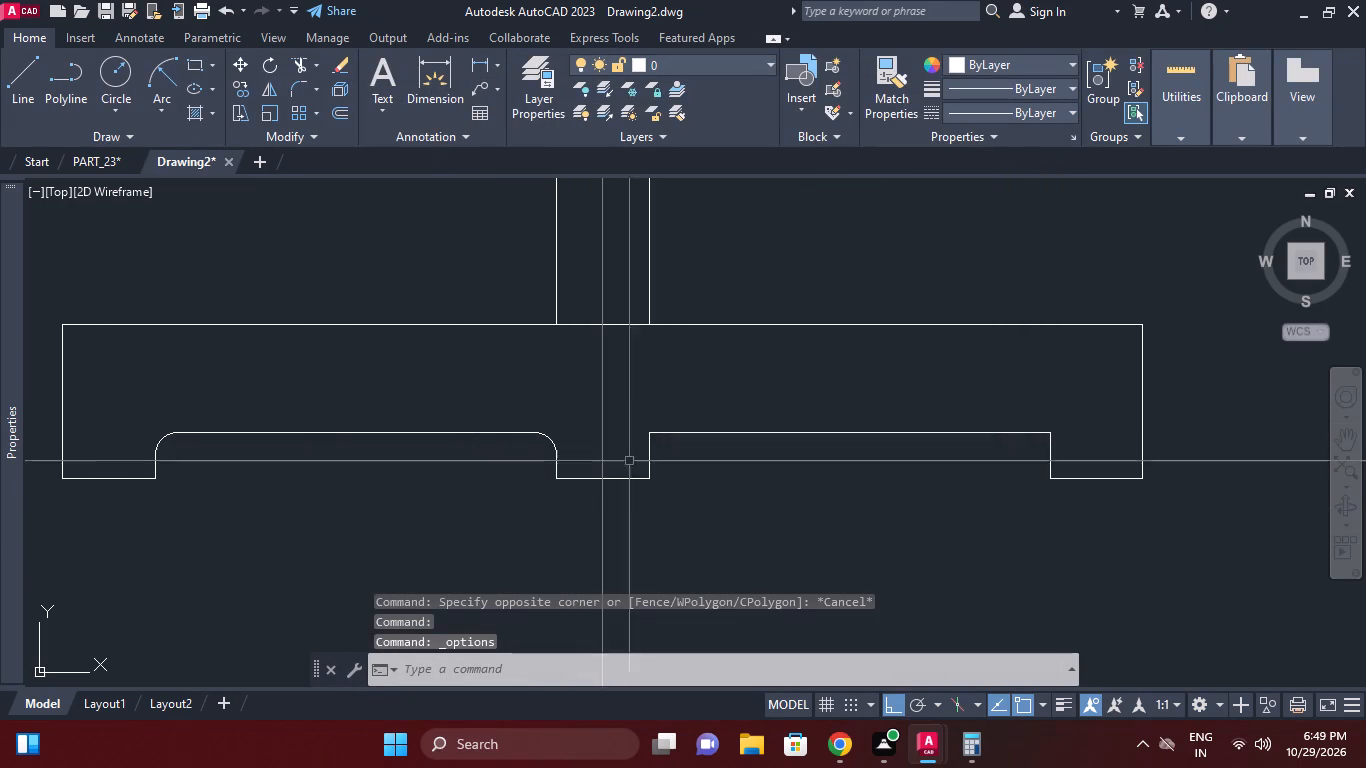
# Fillet both upper corners of the right bottom recess with a 3 mm radius.
pyautogui.scroll(1, 629, 461)
pyautogui.scroll(-1, 629, 461)
pyautogui.rightClick(629, 461)
pyautogui.click(737, 99)
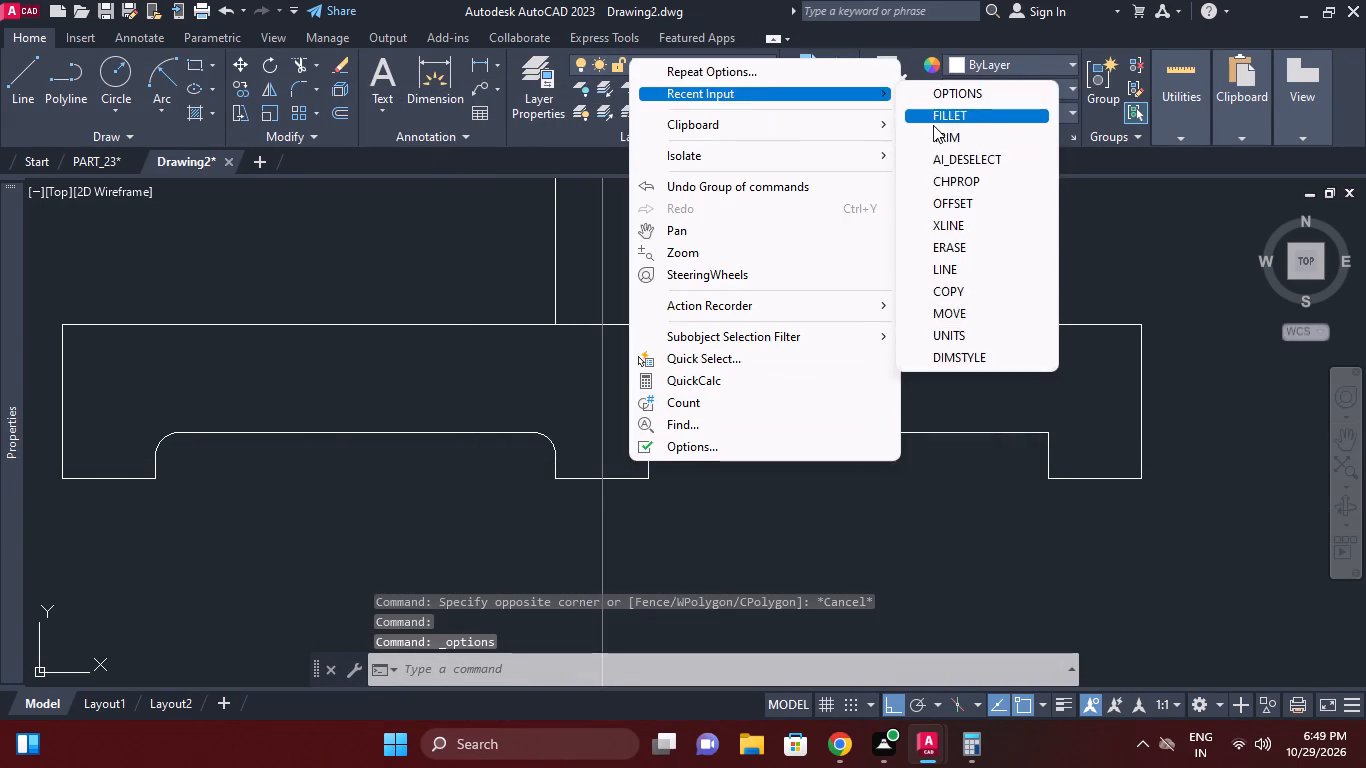
pyautogui.click(933, 125)
pyautogui.click(719, 670)
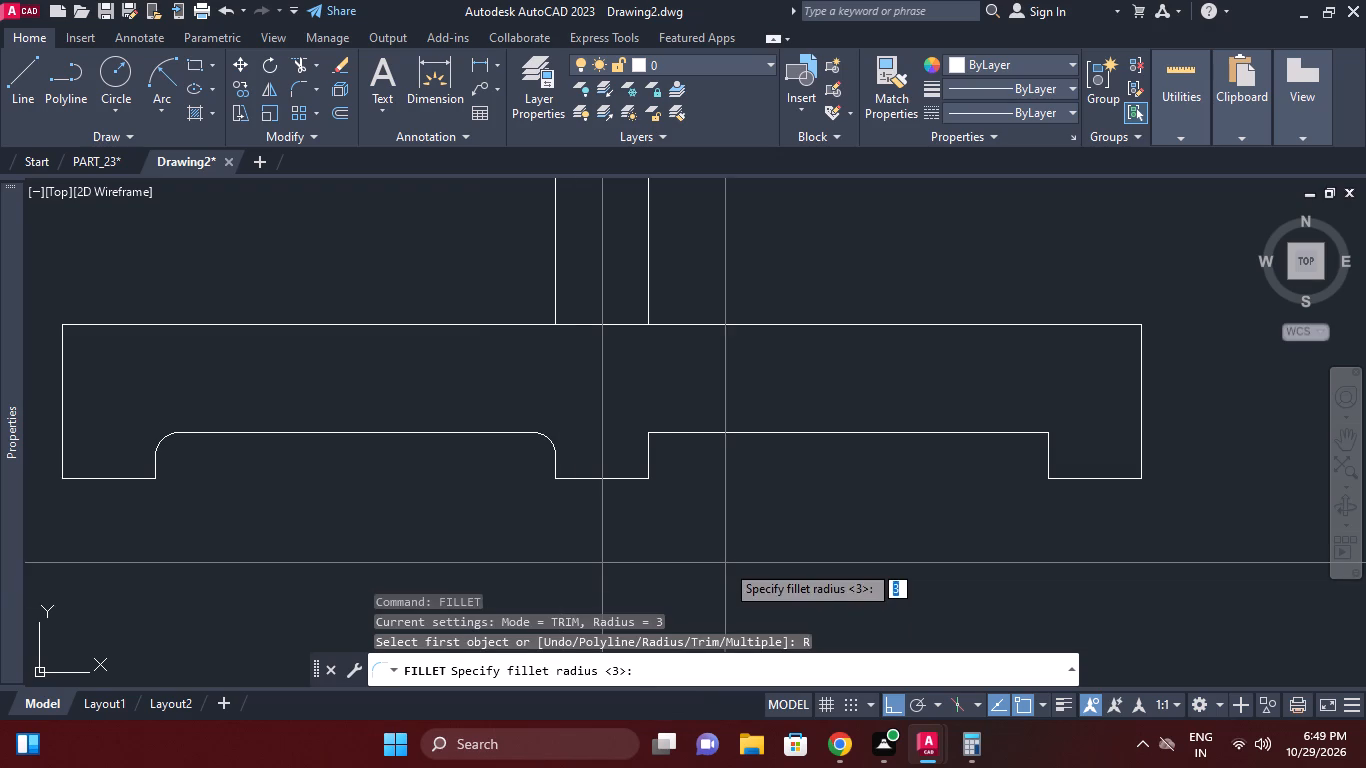
pyautogui.rightClick(724, 562)
pyautogui.click(655, 451)
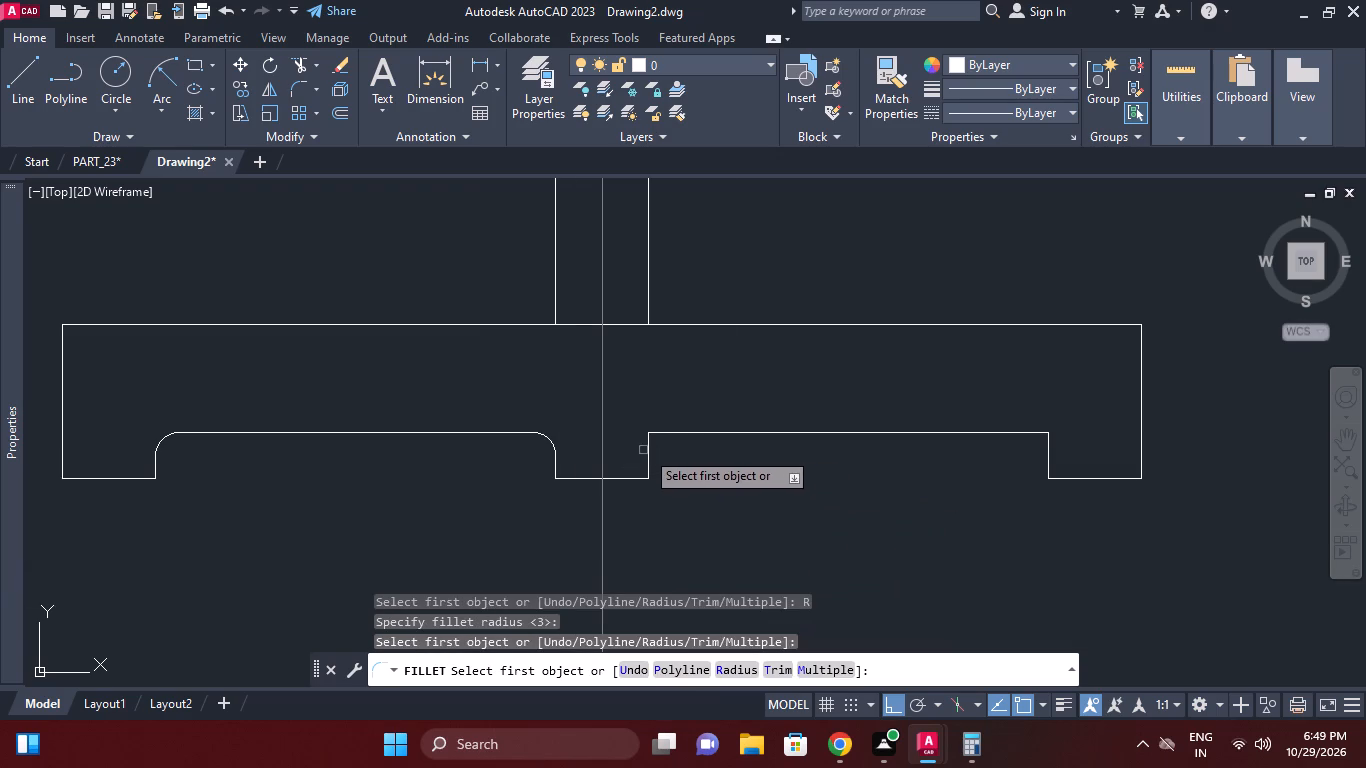
pyautogui.click(655, 448)
pyautogui.click(646, 449)
pyautogui.click(661, 436)
pyautogui.rightClick(685, 472)
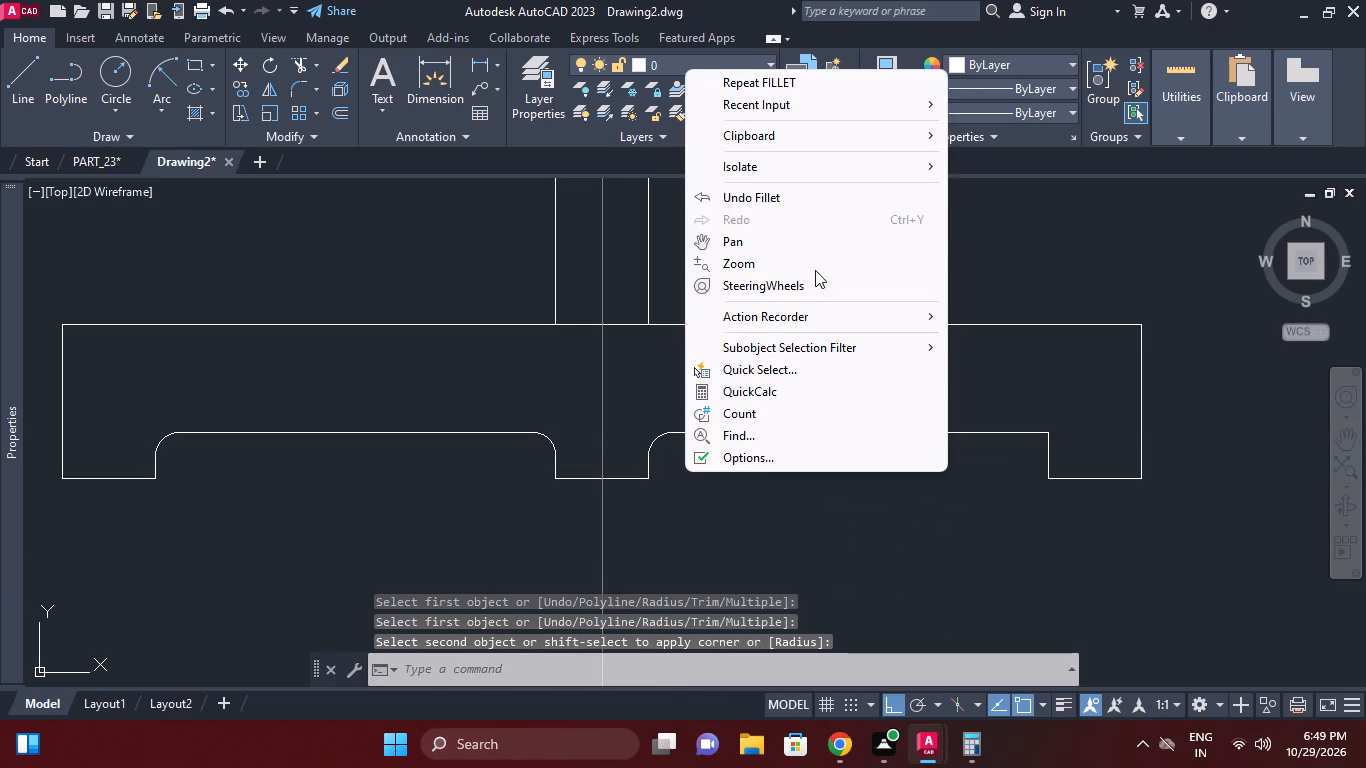
pyautogui.click(827, 87)
pyautogui.moveTo(951, 498); pyautogui.dragTo(850, 500, button='middle')
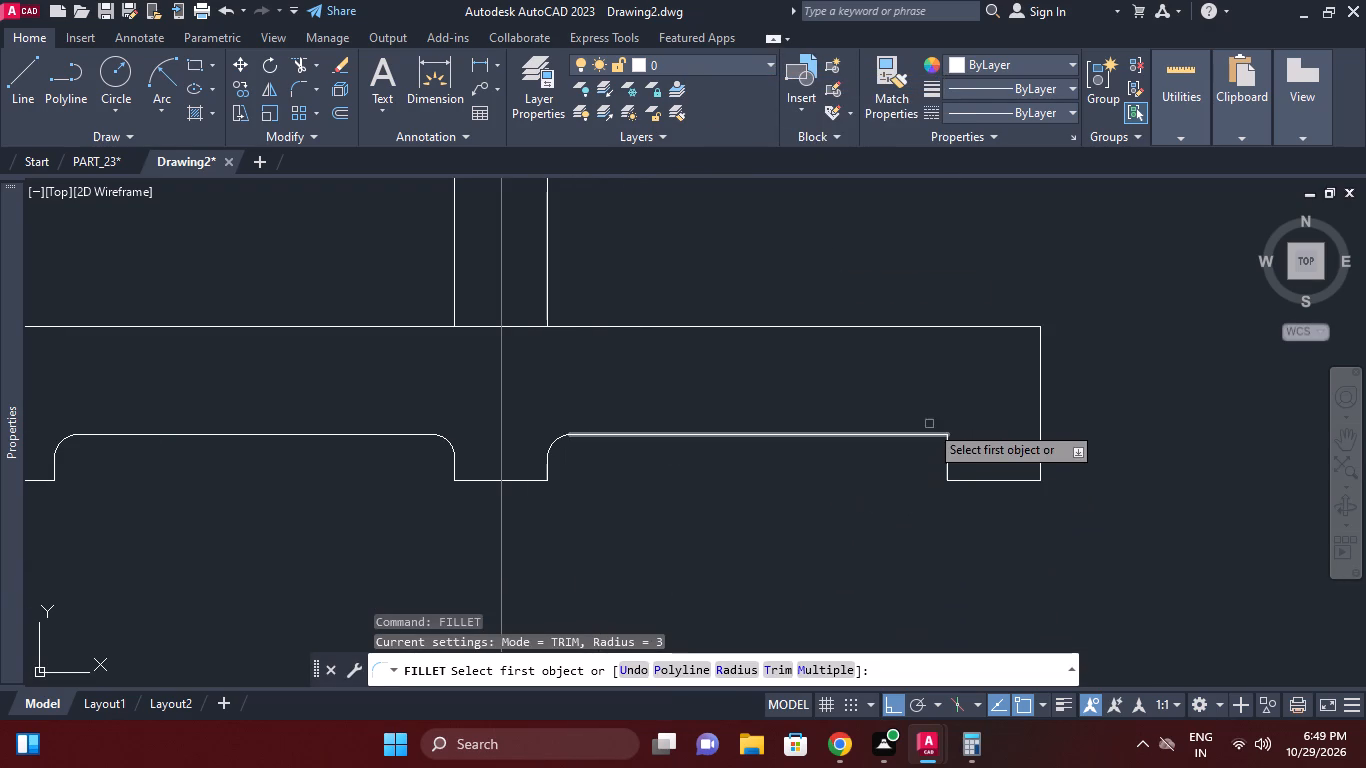
pyautogui.click(928, 434)
pyautogui.click(946, 462)
# Fillet the body's two upper outer corners with a 3 mm radius.
pyautogui.moveTo(960, 395); pyautogui.dragTo(838, 427, button='middle')
pyautogui.rightClick(811, 435)
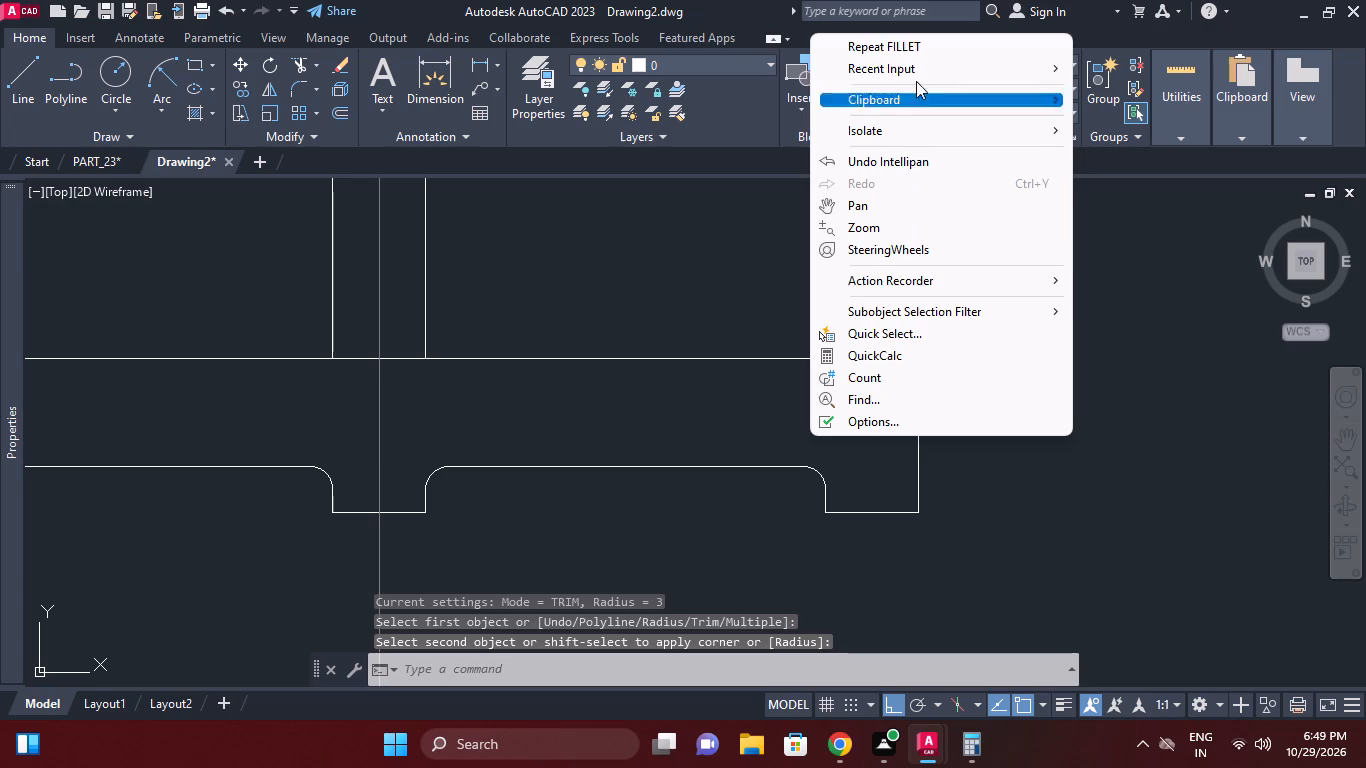
pyautogui.click(919, 49)
pyautogui.doubleClick(870, 352)
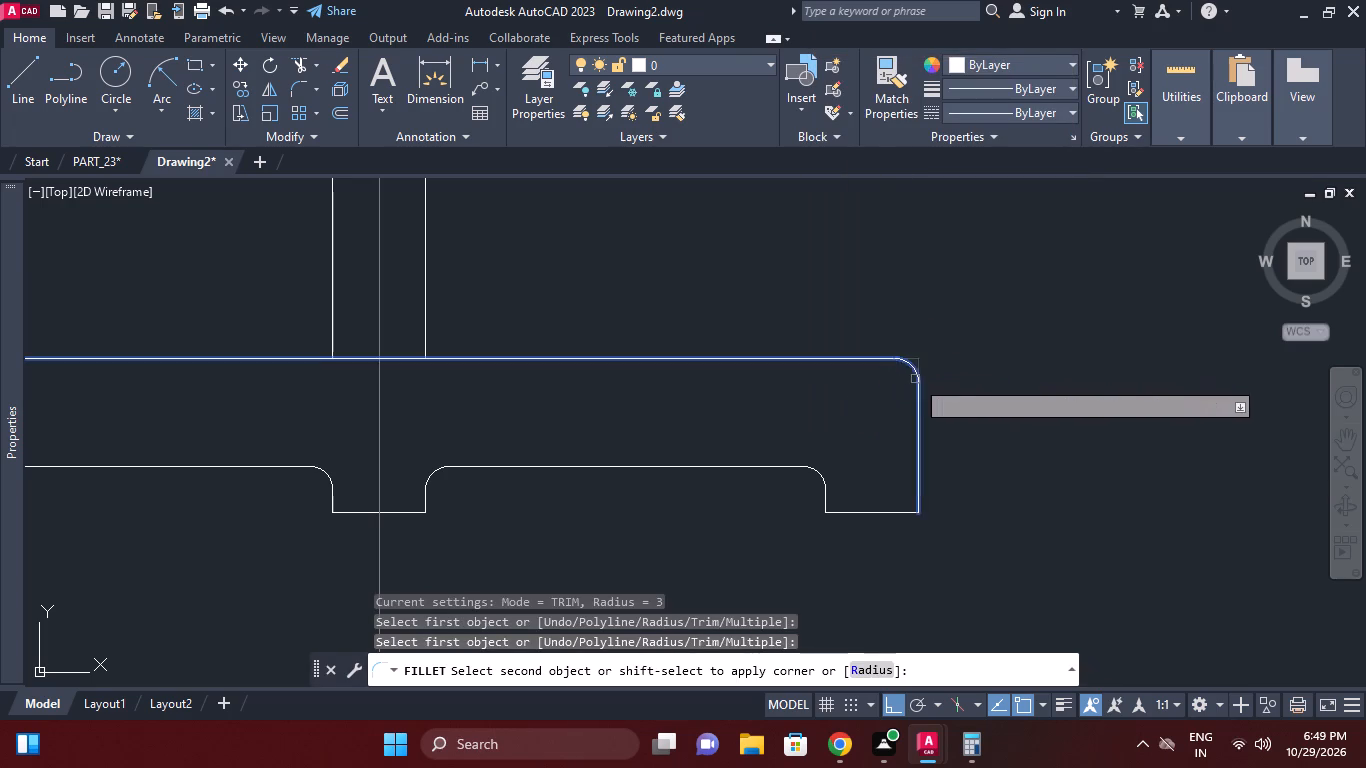
pyautogui.click(915, 379)
pyautogui.rightClick(778, 406)
pyautogui.click(867, 14)
pyautogui.moveTo(571, 419); pyautogui.dragTo(900, 511, button='middle')
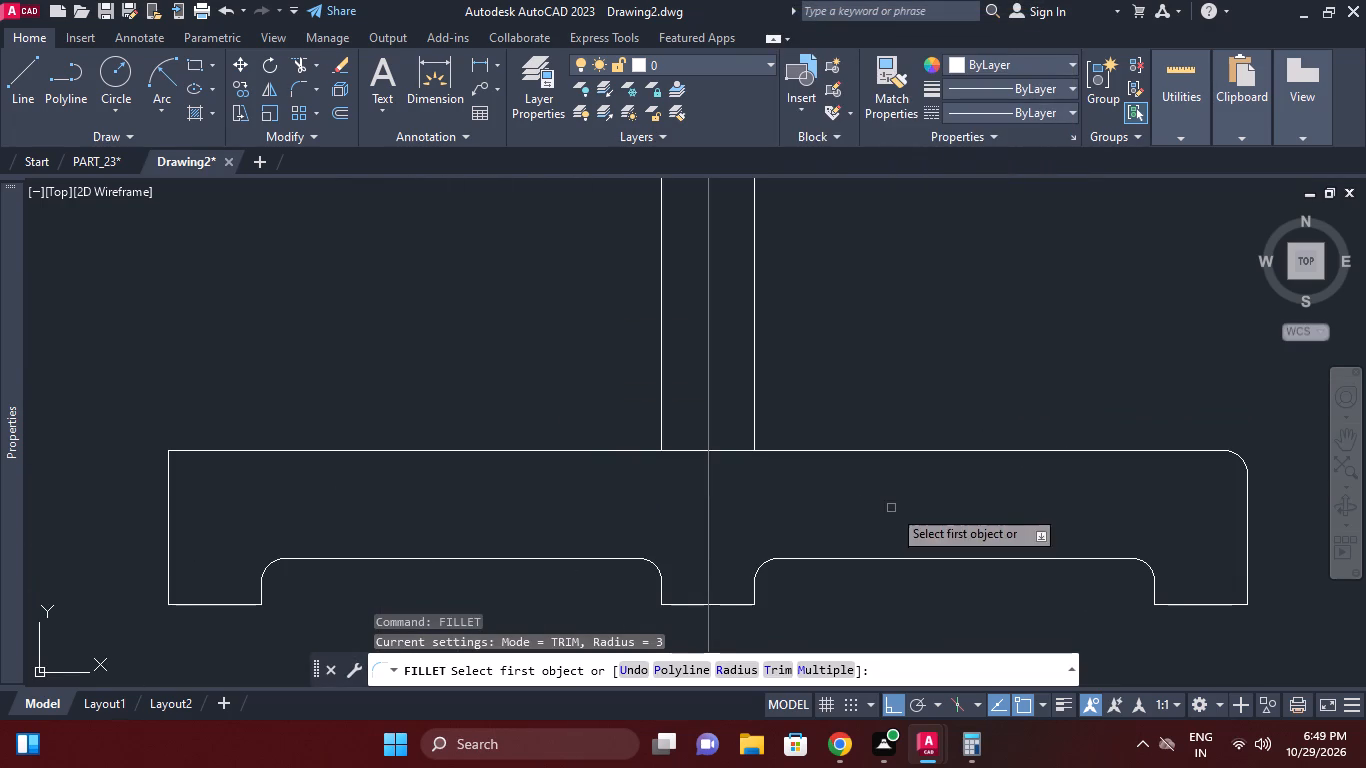
pyautogui.click(168, 492)
pyautogui.click(185, 456)
pyautogui.click(186, 449)
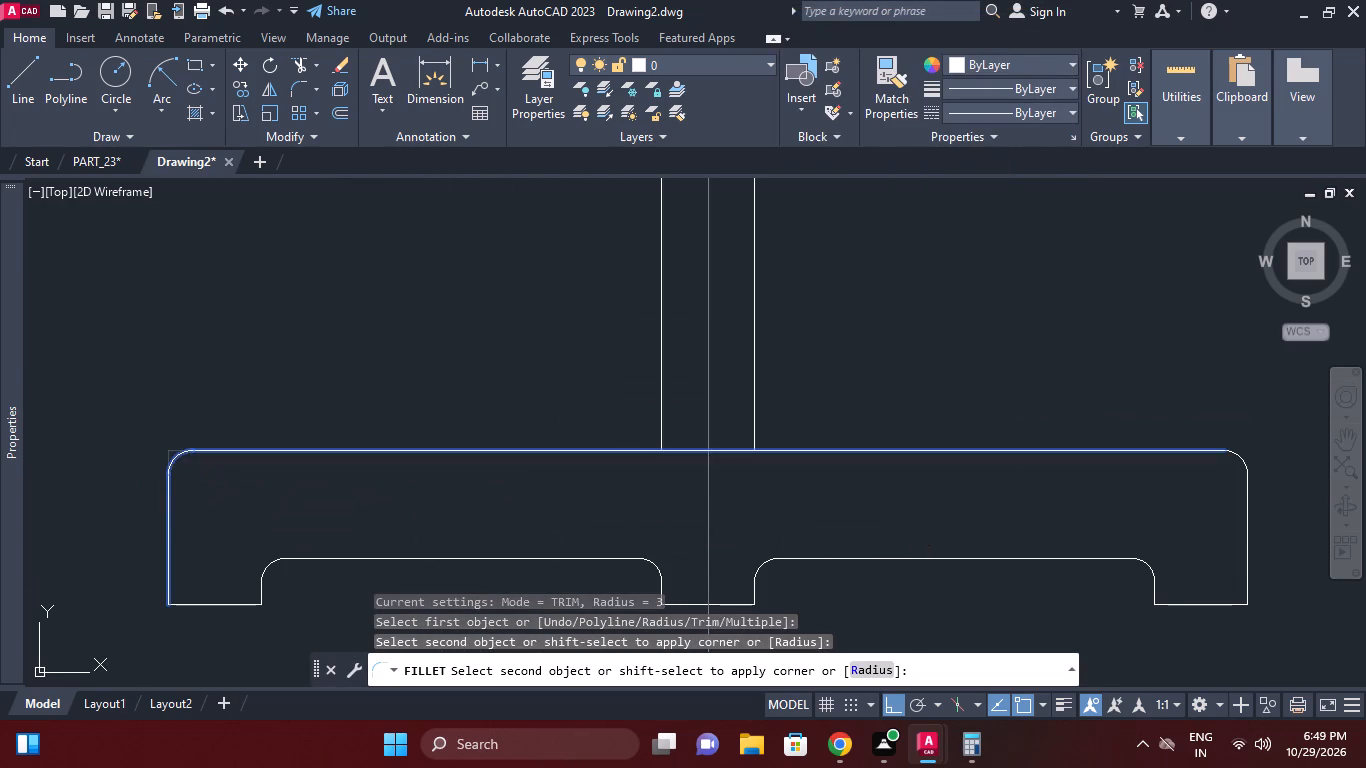
# Erase the two leftover vertical offset lines above the body, on either side of the centre construction line.
pyautogui.scroll(-1, 248, 423)
pyautogui.moveTo(248, 423); pyautogui.dragTo(264, 423, button='middle')
pyautogui.moveTo(536, 540); pyautogui.dragTo(600, 535, button='middle')
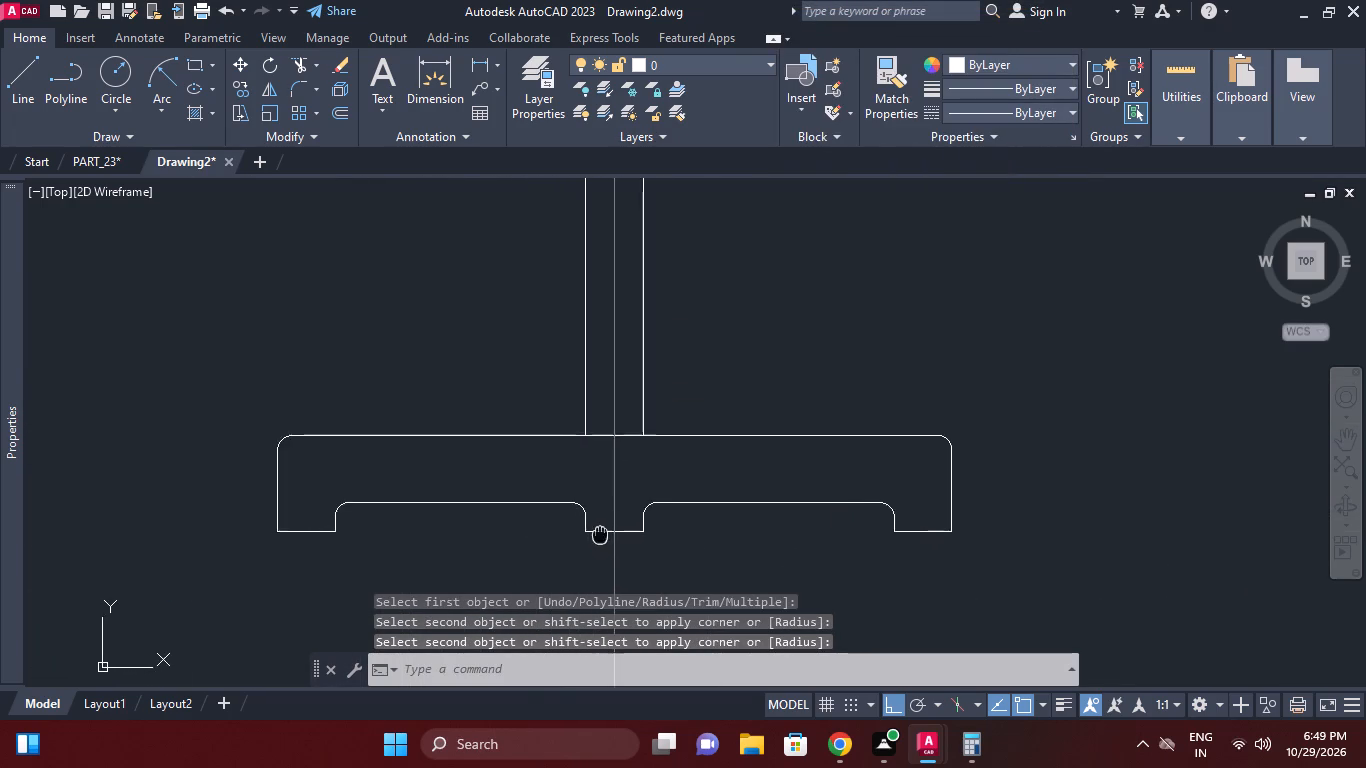
pyautogui.moveTo(600, 535); pyautogui.dragTo(709, 581, button='middle')
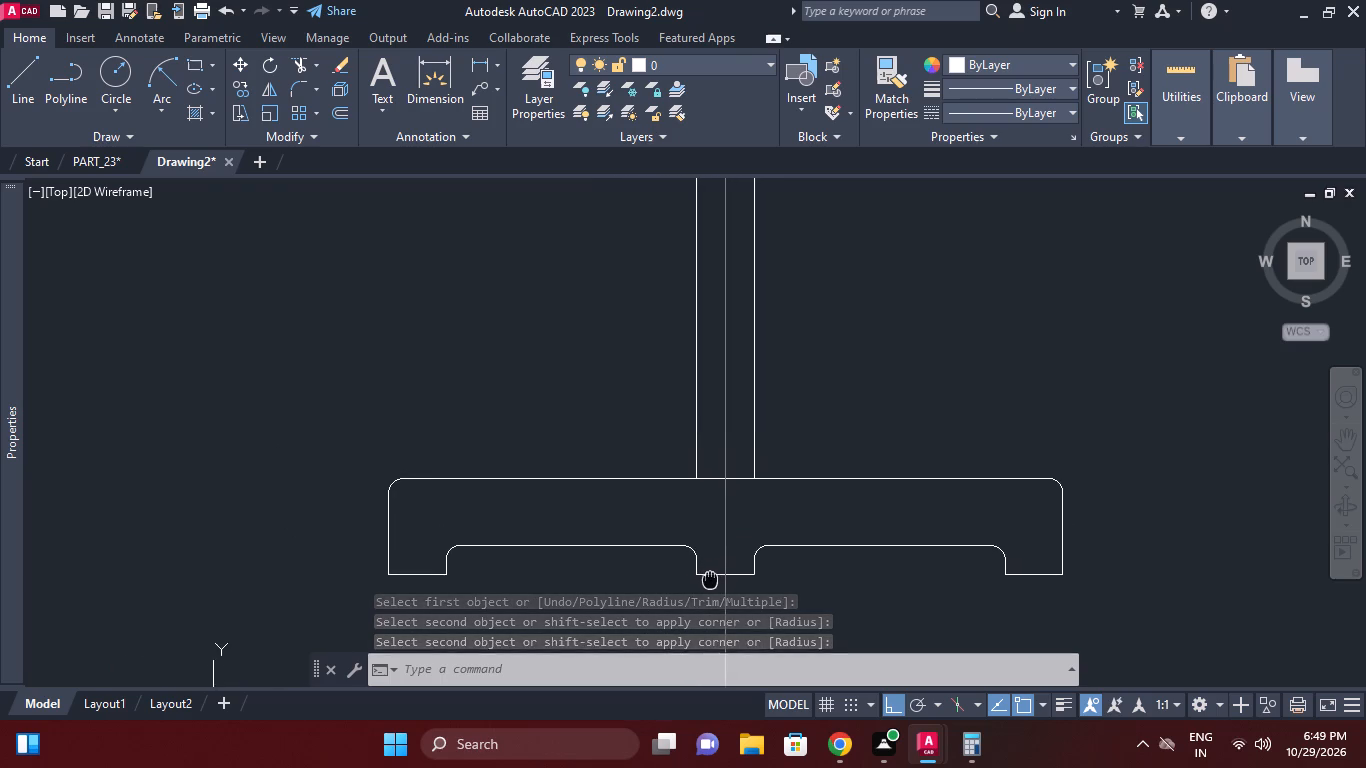
pyautogui.moveTo(709, 581); pyautogui.dragTo(758, 542, button='middle')
pyautogui.scroll(-1, 763, 539)
pyautogui.click(786, 403)
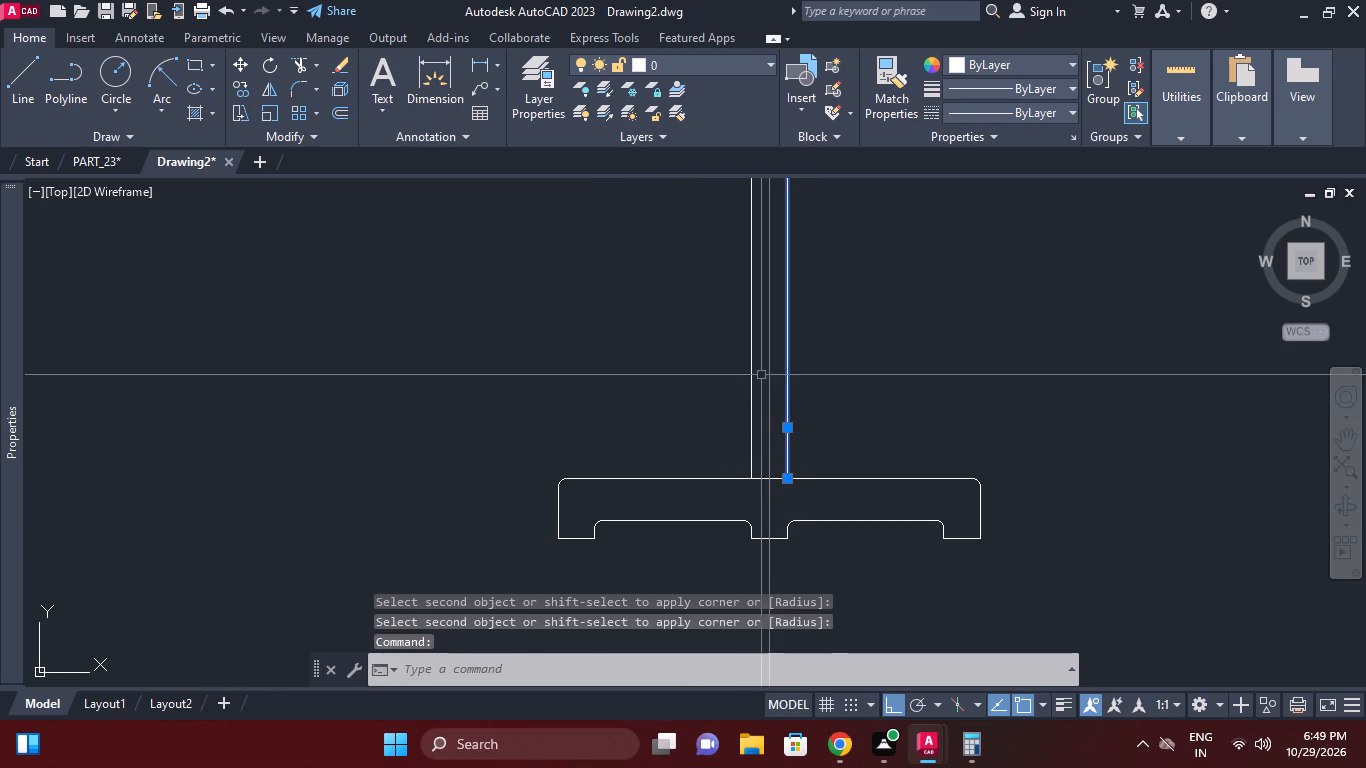
pyautogui.click(755, 360)
pyautogui.click(733, 330)
pyautogui.rightClick(730, 330)
pyautogui.click(763, 350)
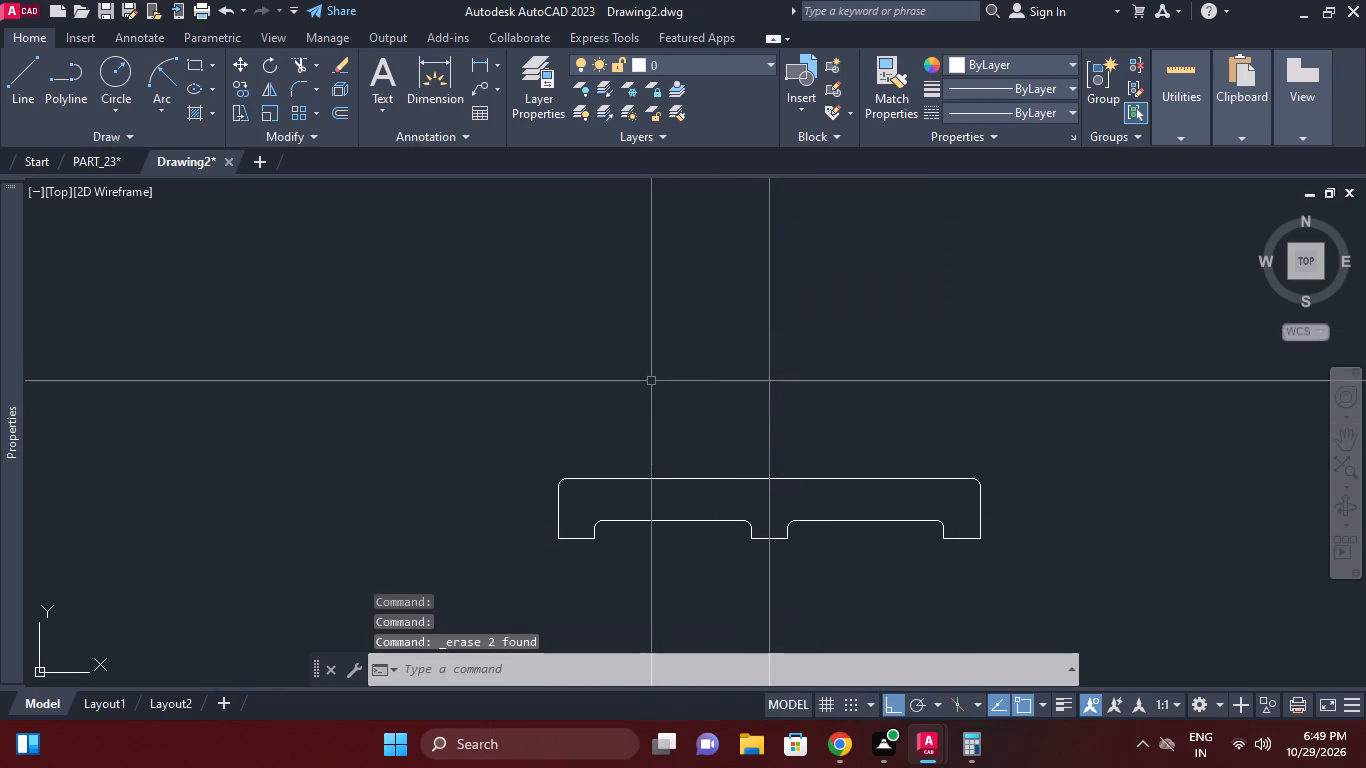
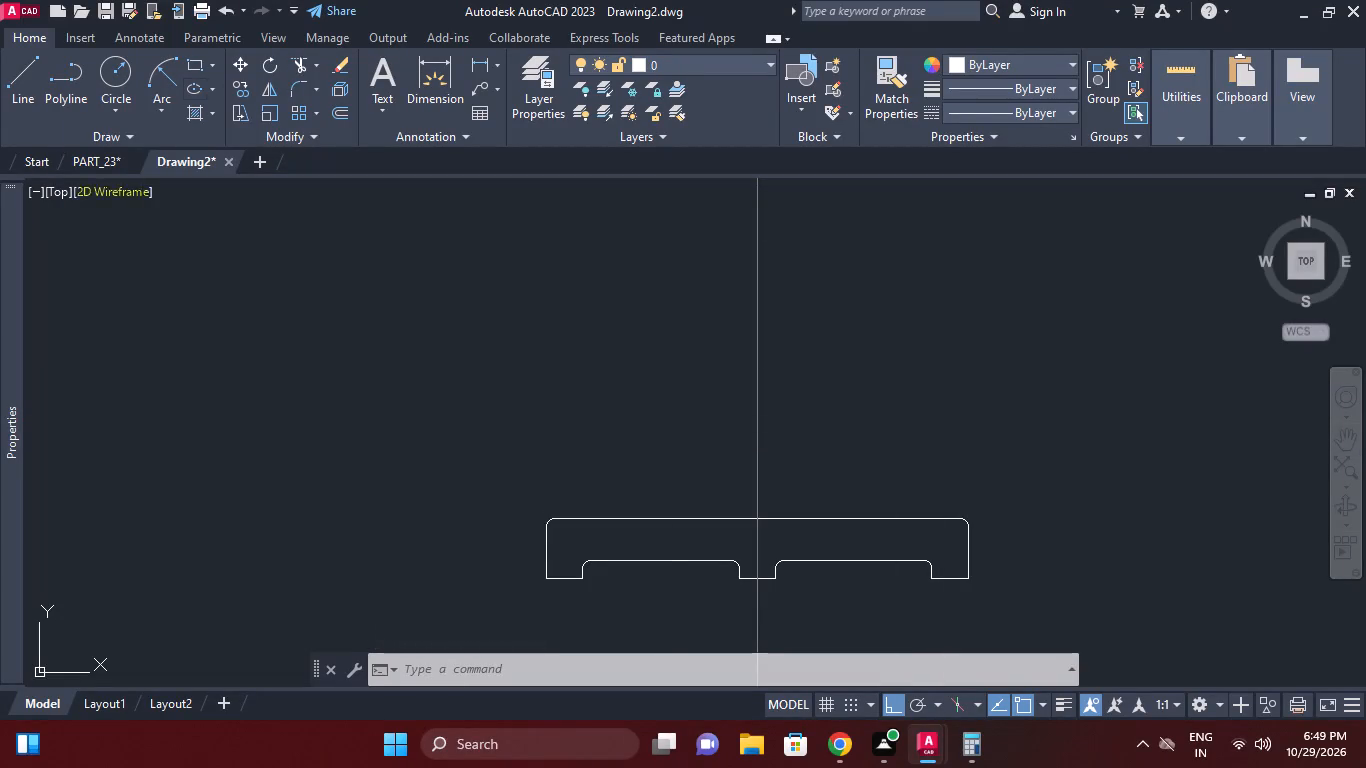
# Draw a horizontal ray running outward from the body's lower right outer corner.
pyautogui.click(118, 136)
pyautogui.click(98, 159)
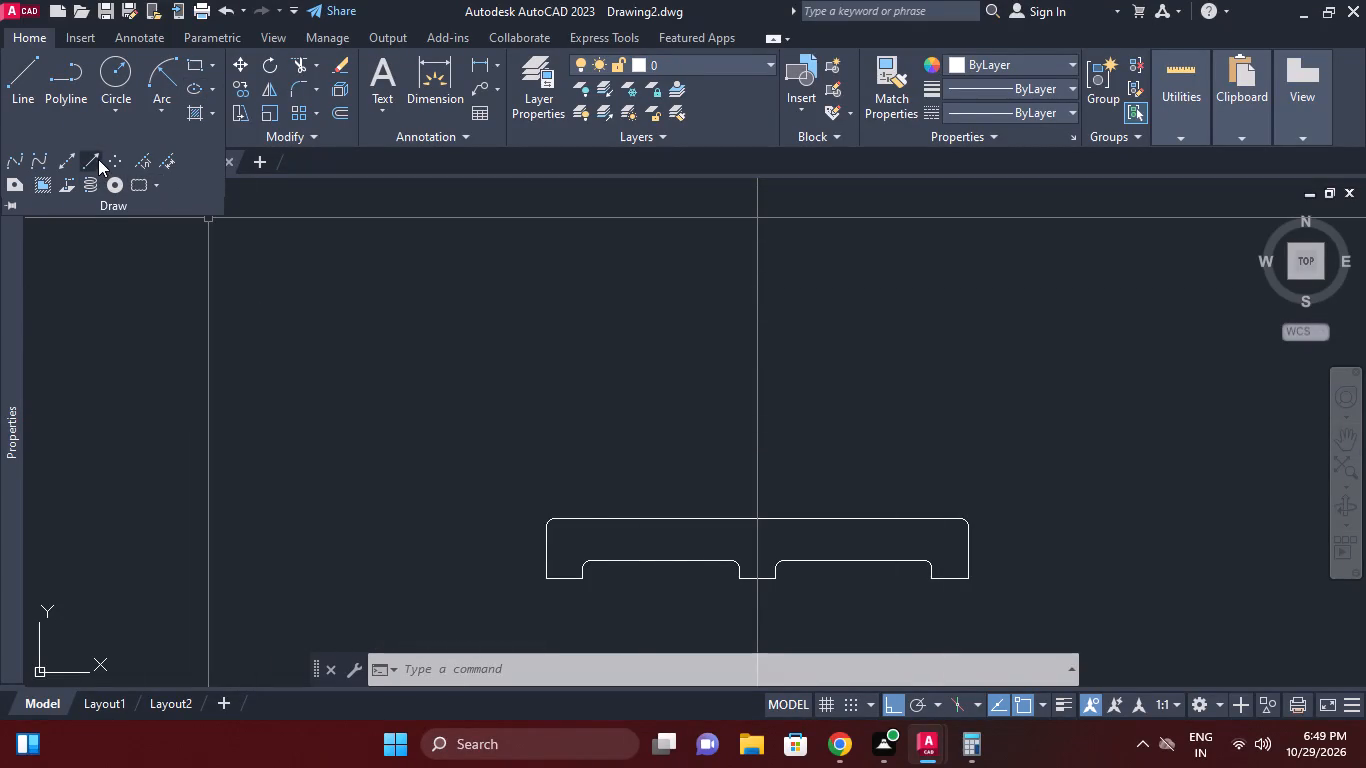
pyautogui.click(967, 576)
pyautogui.click(1100, 579)
pyautogui.rightClick(1137, 625)
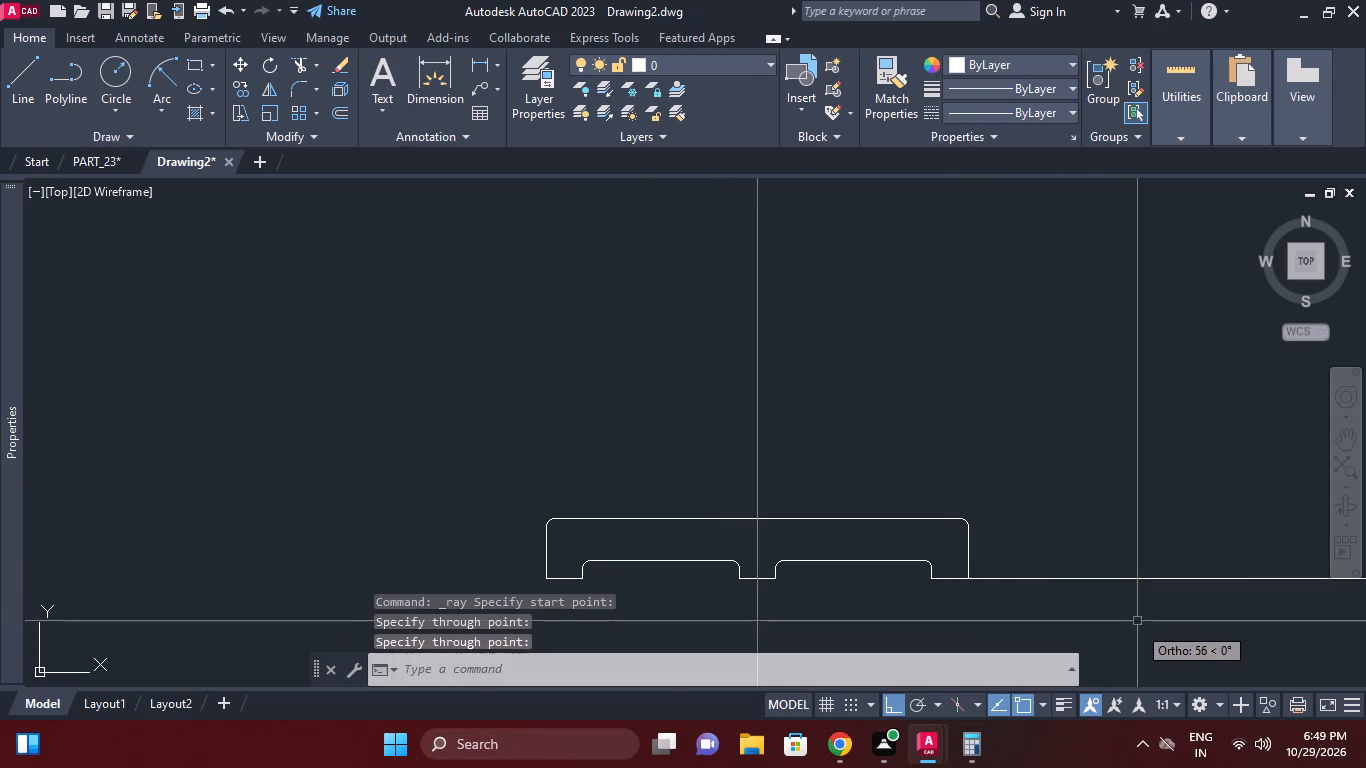
# Change the new horizontal ray's colour to grey, index colour 8, and clear the selection.
pyautogui.click(1121, 608)
pyautogui.click(1116, 534)
pyautogui.click(1050, 63)
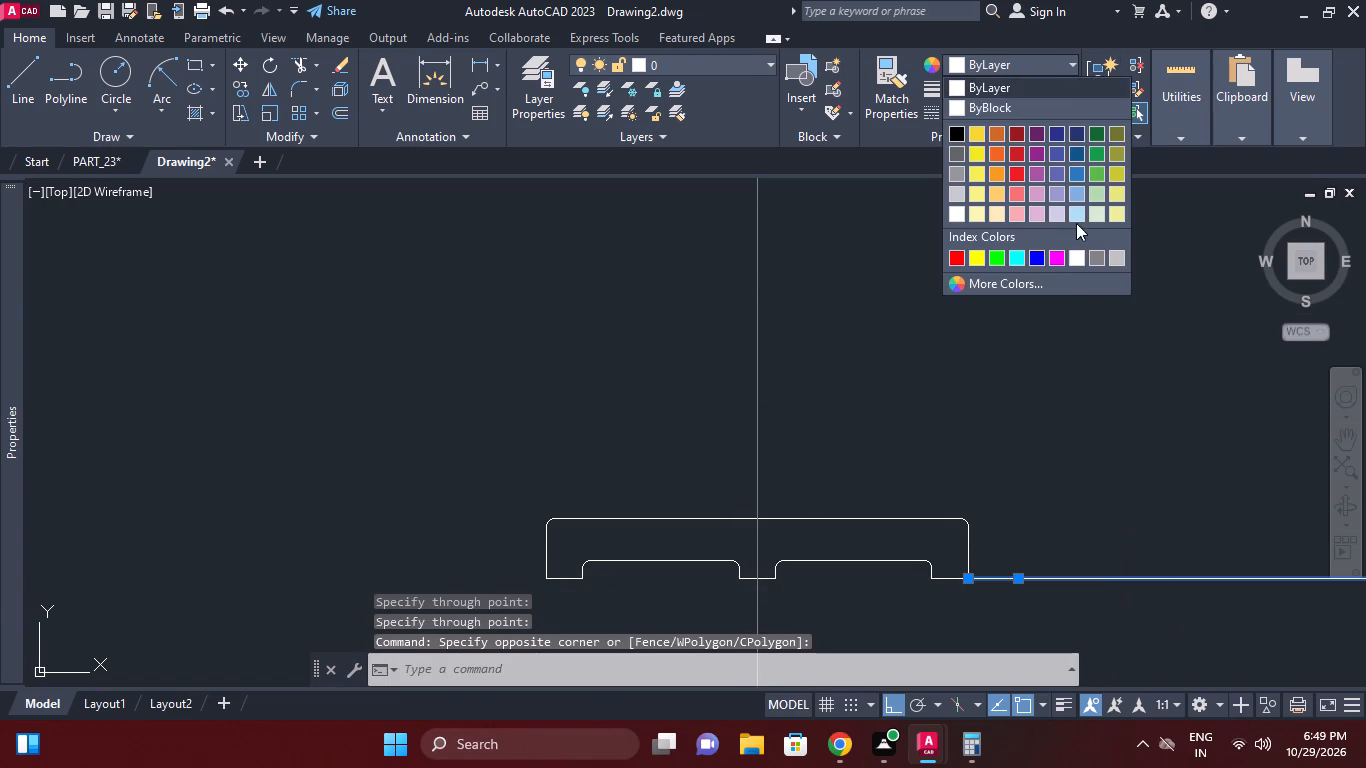
pyautogui.click(1094, 266)
pyautogui.rightClick(1088, 399)
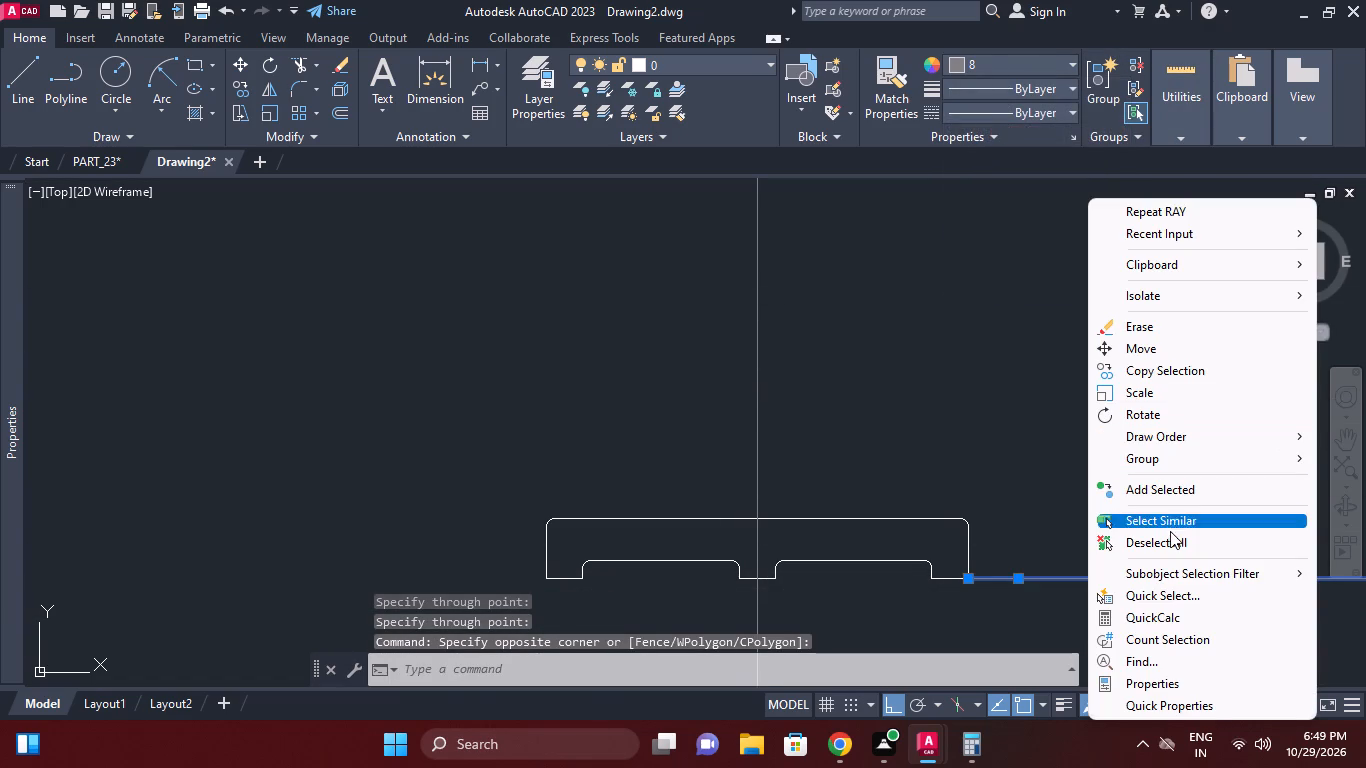
pyautogui.click(1171, 535)
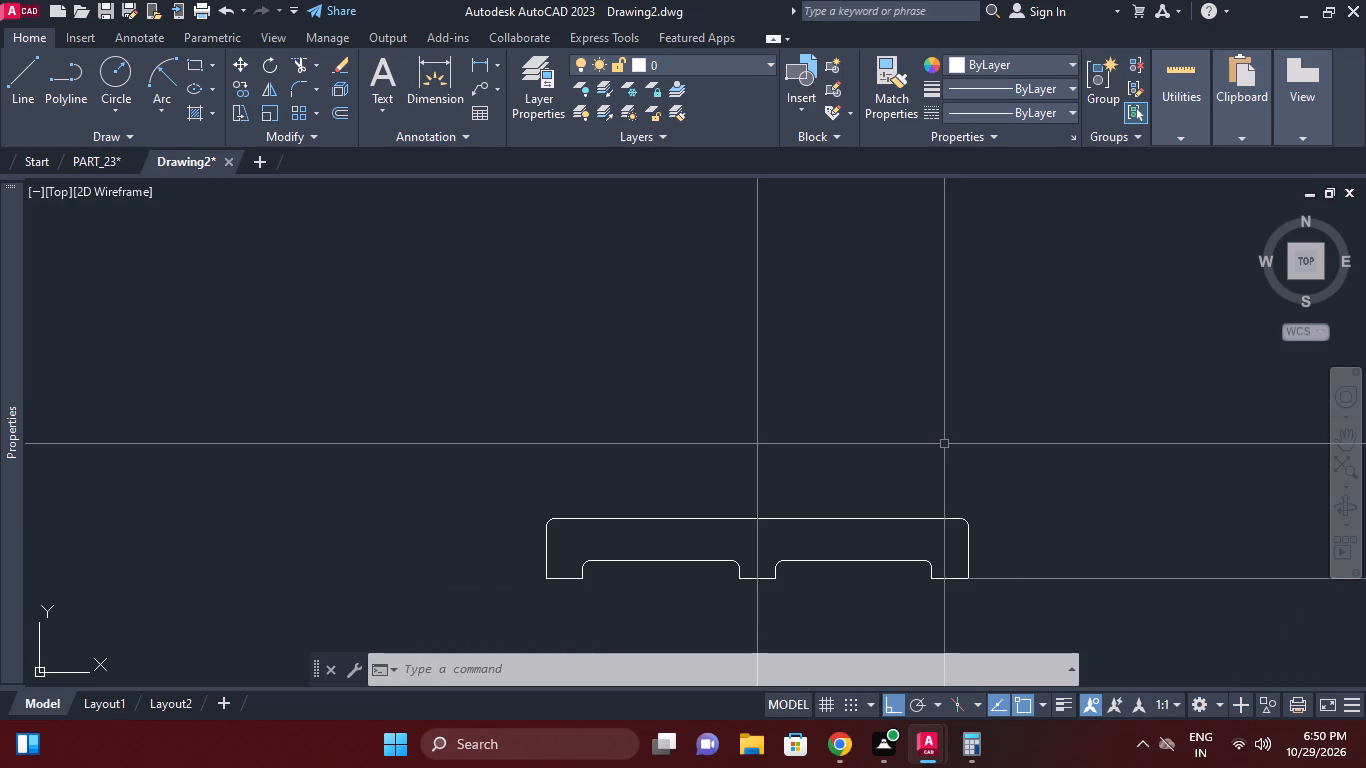
# Offset the grey horizontal ray 170 mm upward, above the body.
pyautogui.press('p')
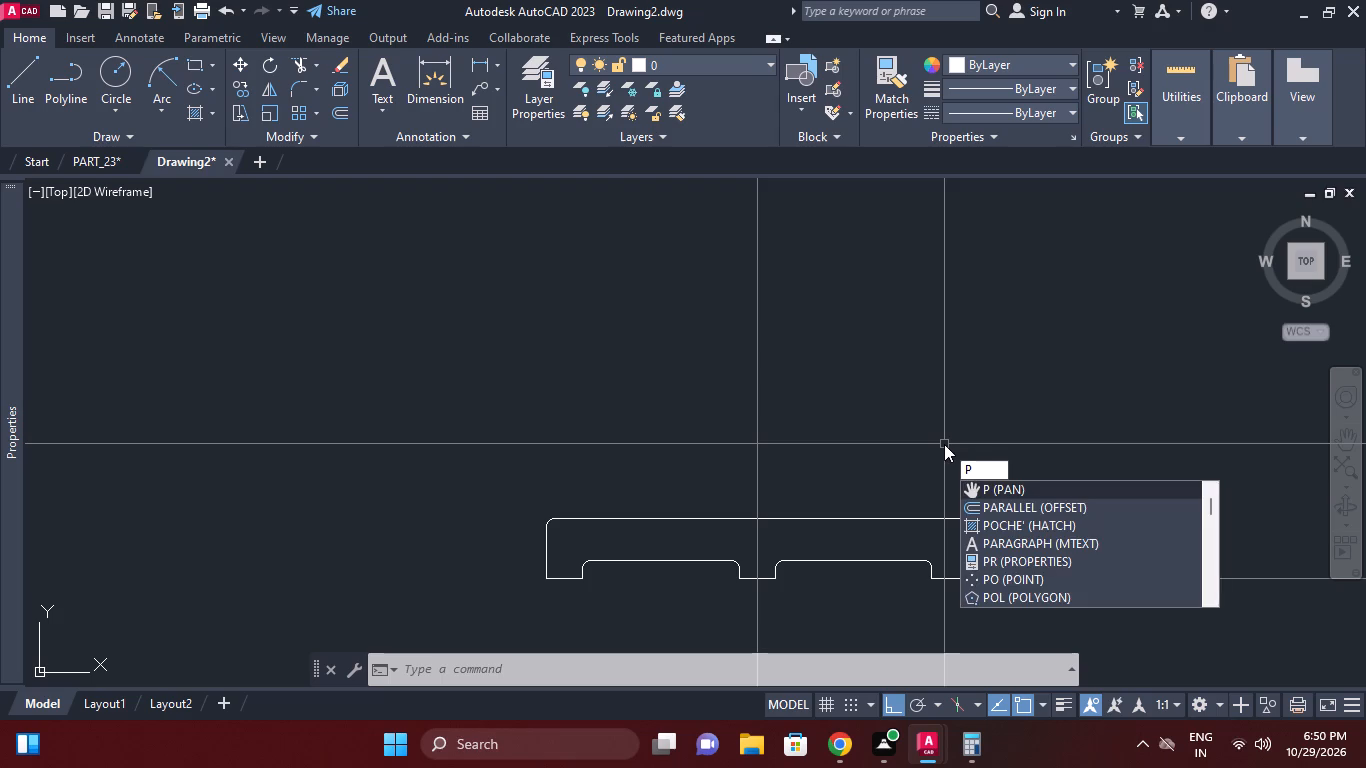
pyautogui.press('BackSpace')
pyautogui.write('O 170')
pyautogui.press('Return')
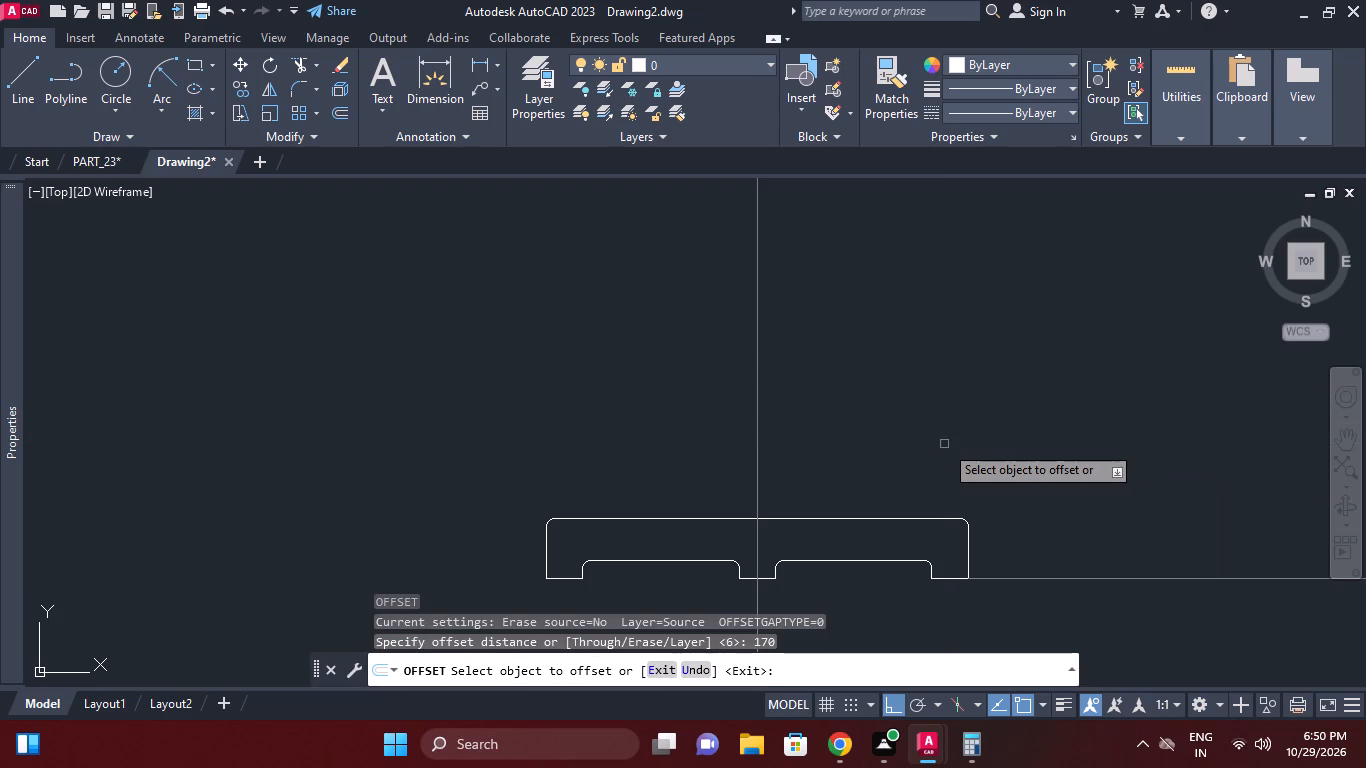
pyautogui.click(1030, 579)
pyautogui.moveTo(1036, 497); pyautogui.dragTo(1038, 533, button='middle')
pyautogui.scroll(-2, 1036, 497)
pyautogui.moveTo(1059, 631); pyautogui.dragTo(1071, 545, button='middle')
pyautogui.moveTo(1080, 476); pyautogui.dragTo(1080, 461)
pyautogui.moveTo(1075, 332); pyautogui.dragTo(1061, 409, button='middle')
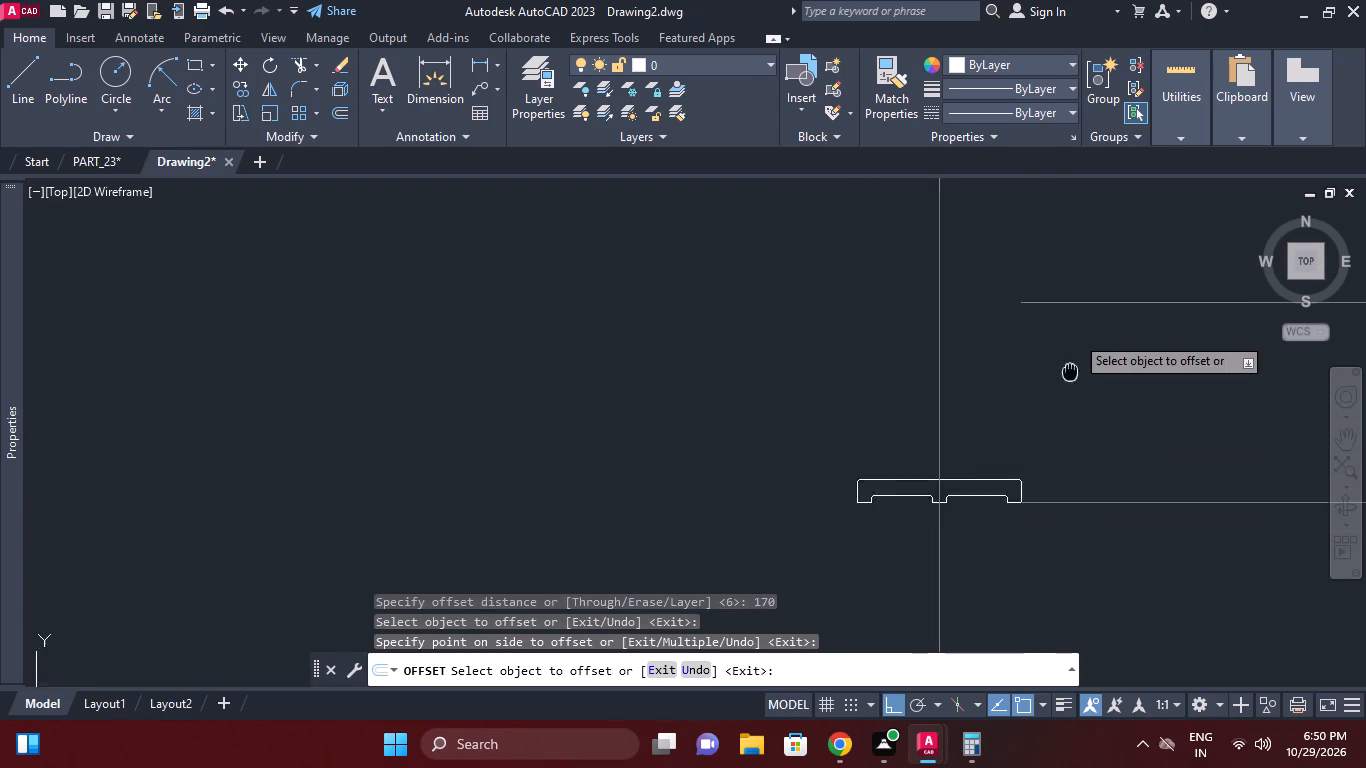
pyautogui.moveTo(1061, 409); pyautogui.dragTo(1053, 437, button='middle')
pyautogui.press('Escape')
# Extend the upper offset ray to meet the vertical centre construction line.
pyautogui.press('e')
pyautogui.press('x')
pyautogui.press('space')
pyautogui.moveTo(1003, 460); pyautogui.dragTo(964, 449)
pyautogui.click(744, 402)
pyautogui.press('space')
pyautogui.moveTo(1048, 459); pyautogui.dragTo(1062, 440)
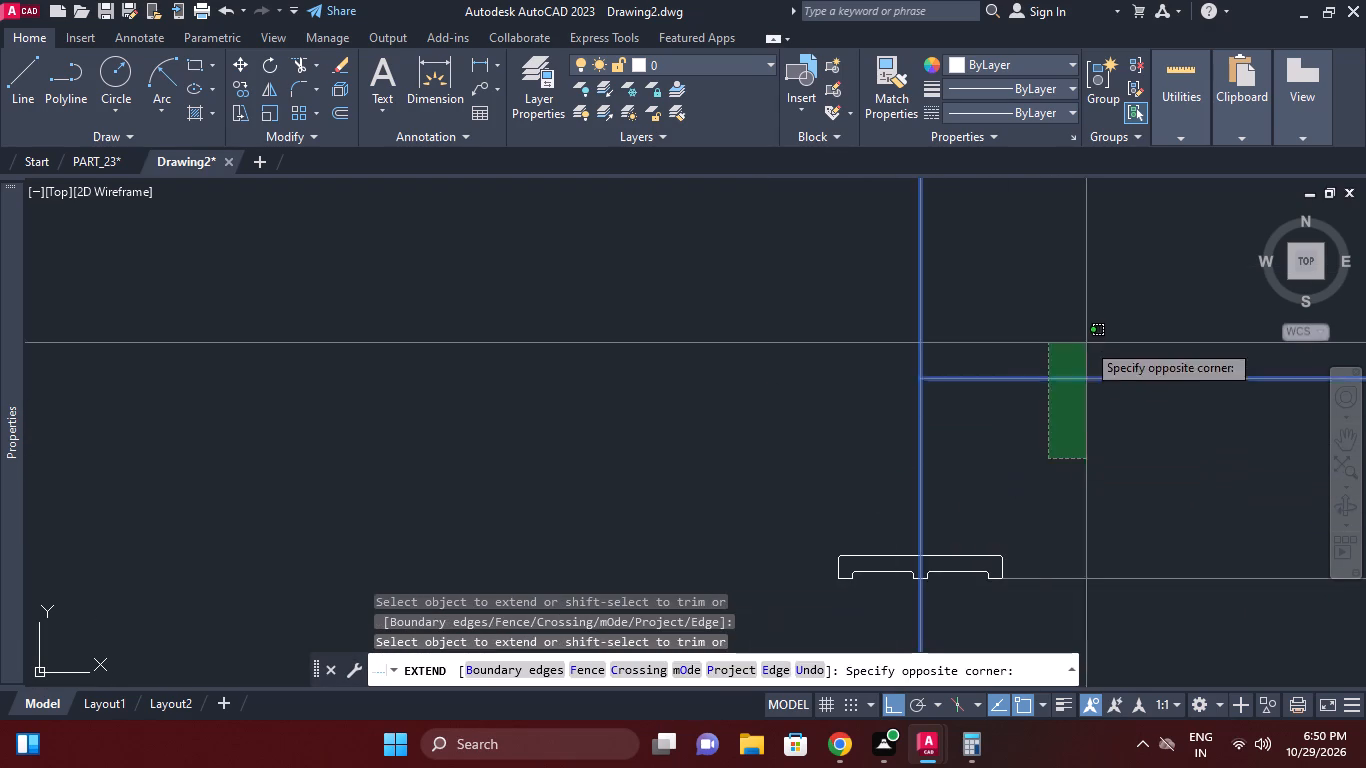
pyautogui.click(1086, 340)
pyautogui.press('Escape')
# Draw a 72 mm diameter circle centred where the upper ray meets the vertical centre line.
pyautogui.middleClick(927, 425)
pyautogui.press('c')
pyautogui.press('space')
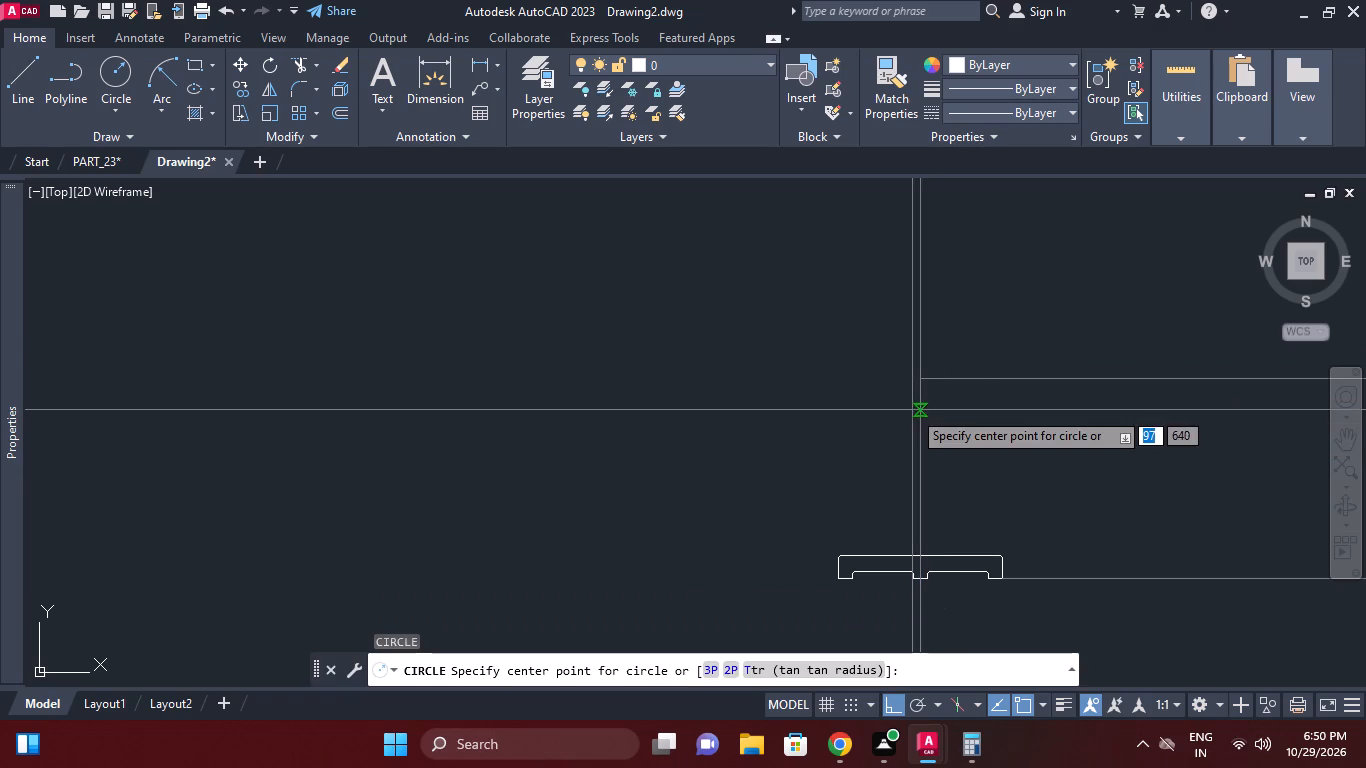
pyautogui.click(922, 382)
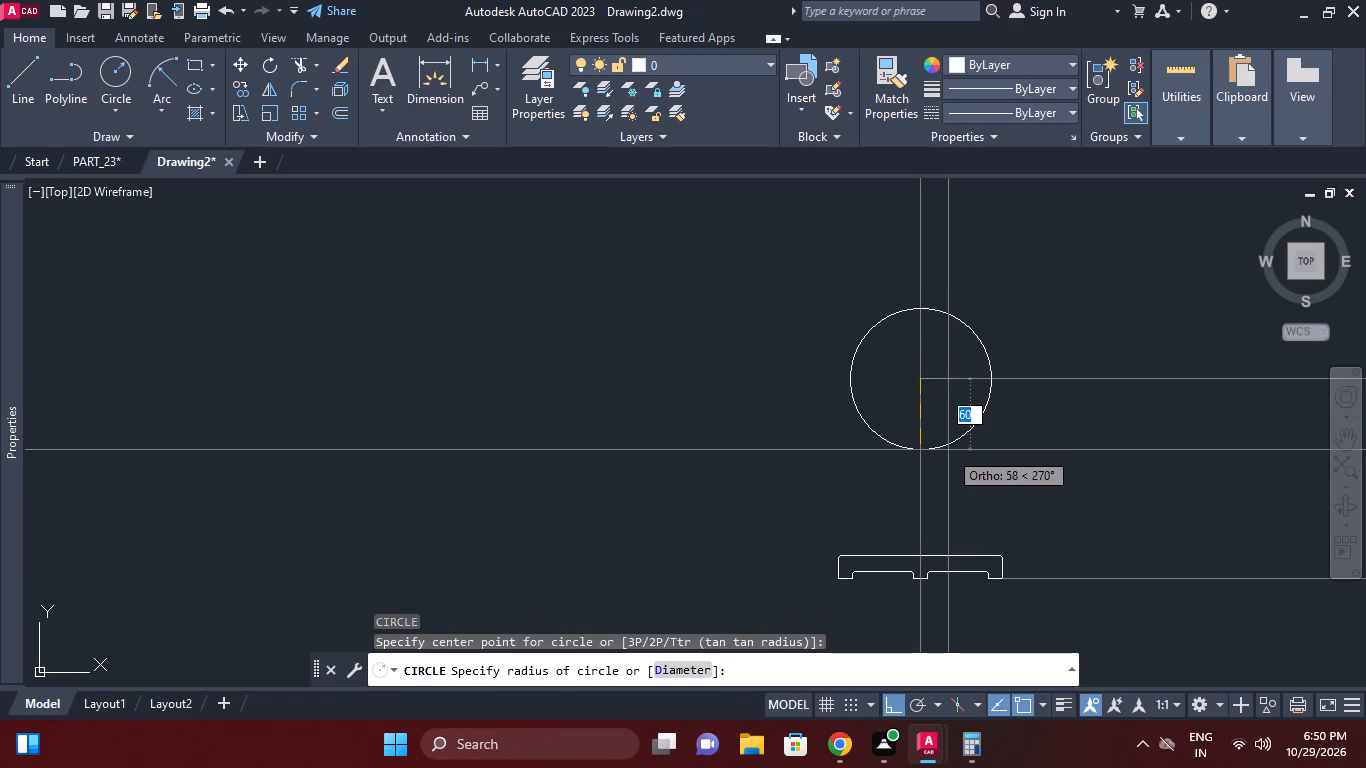
pyautogui.write('D')
pyautogui.press('space')
pyautogui.write('72')
pyautogui.press('Return')
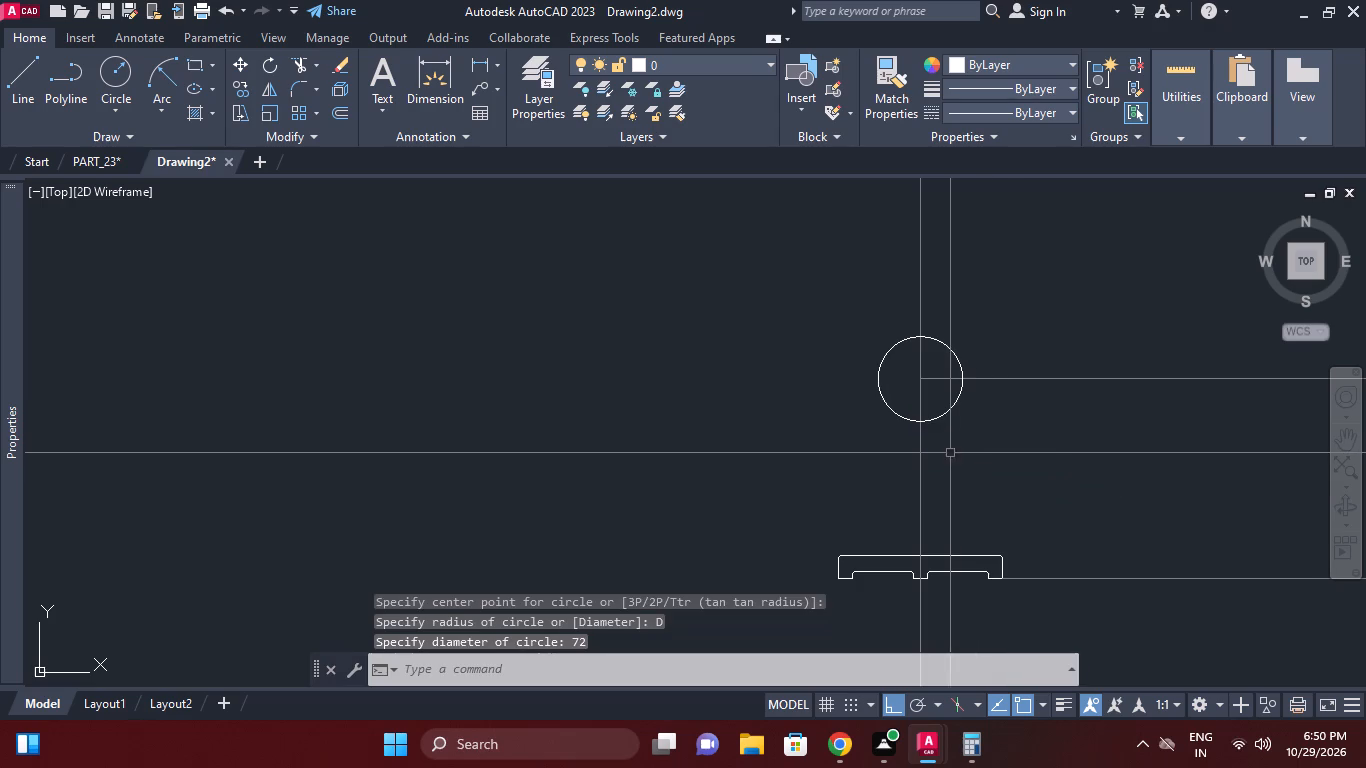
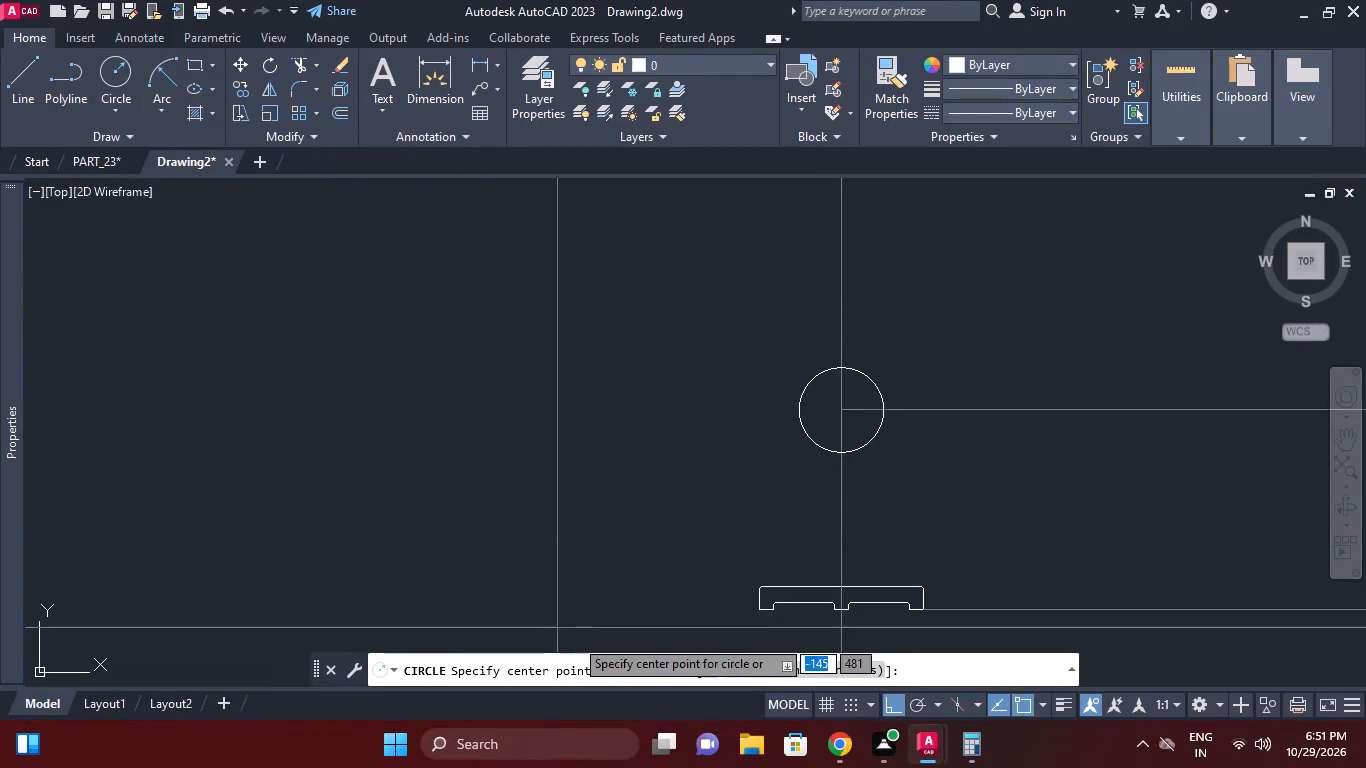
# Draw a 92 mm diameter circle concentric with the 72 mm circle.
pyautogui.click(842, 412)
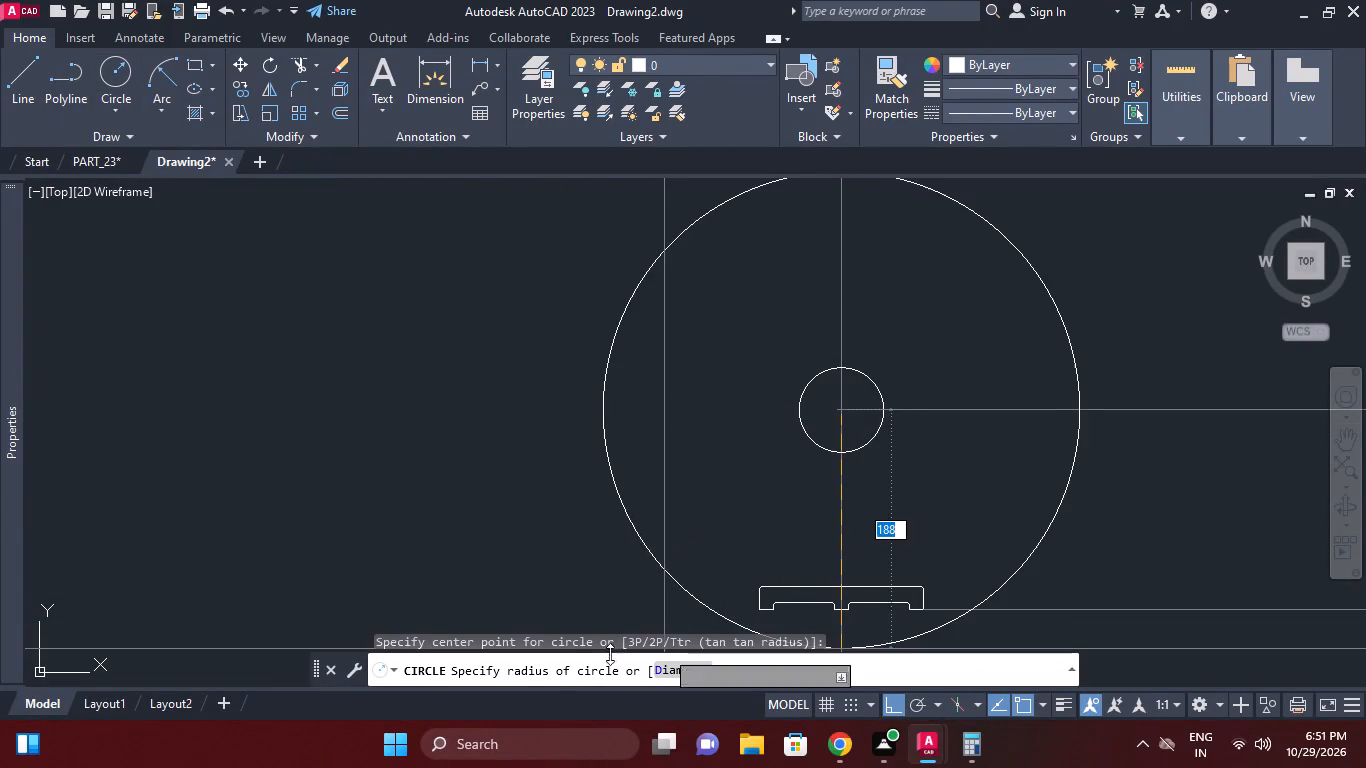
pyautogui.click(654, 664)
pyautogui.write('92')
pyautogui.press('Return')
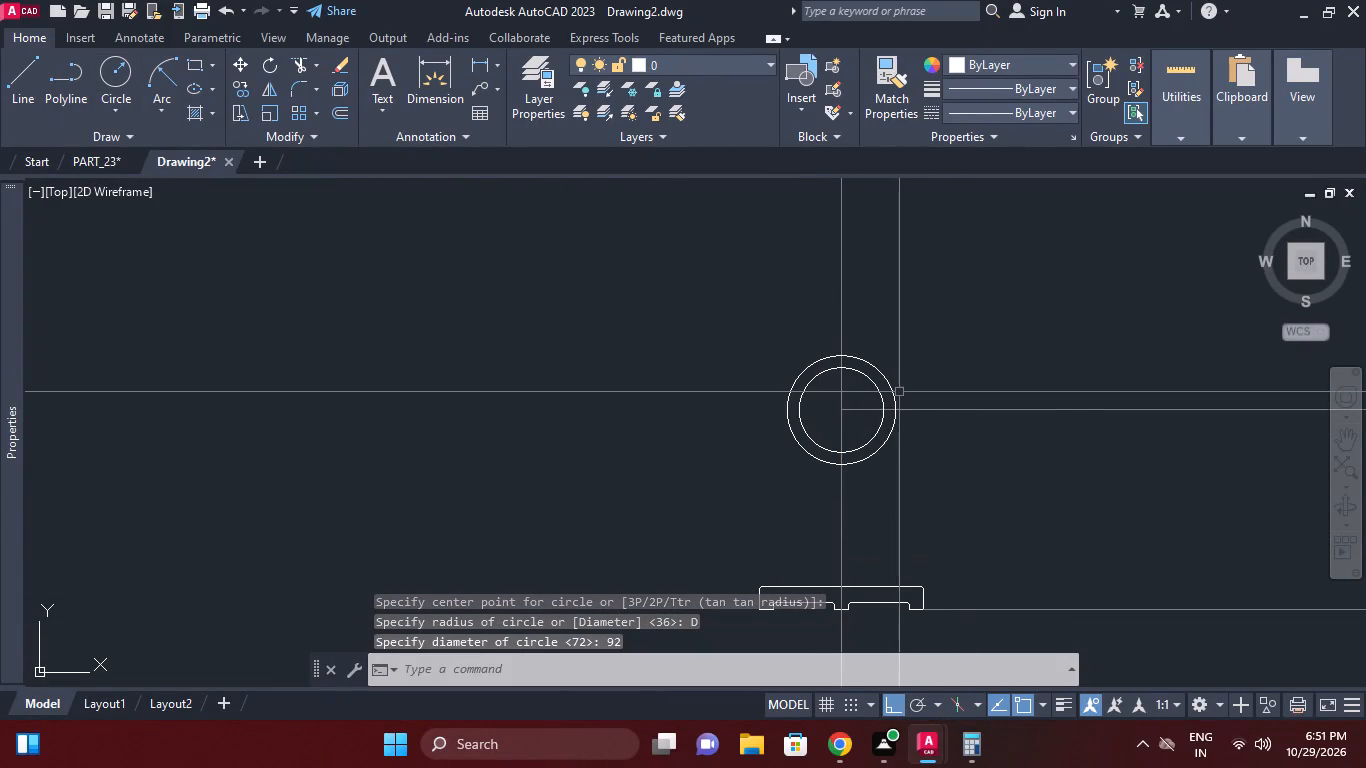
# Draw a 7 mm diameter circle centred where the 92 mm circle crosses the vertical centre line at its bottom.
pyautogui.scroll(1, 841, 476)
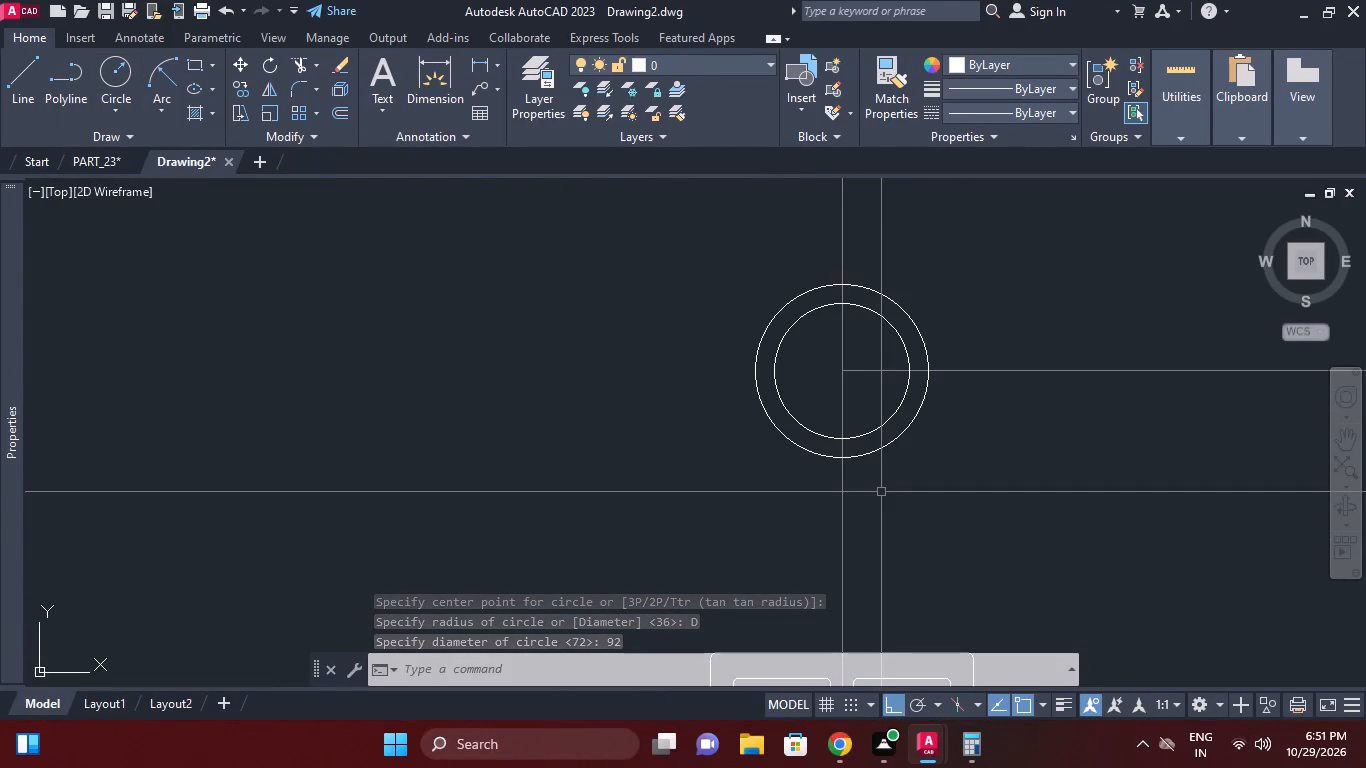
pyautogui.scroll(1, 881, 492)
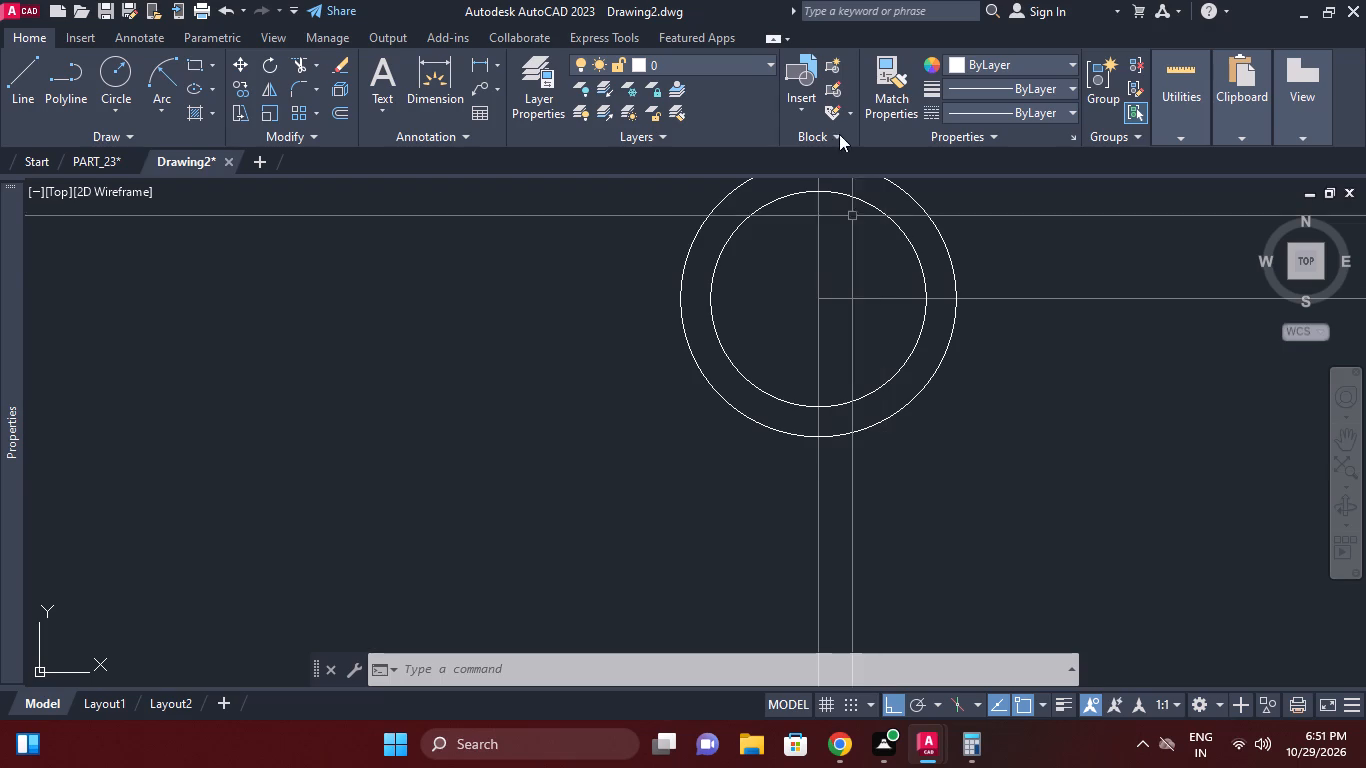
pyautogui.click(115, 85)
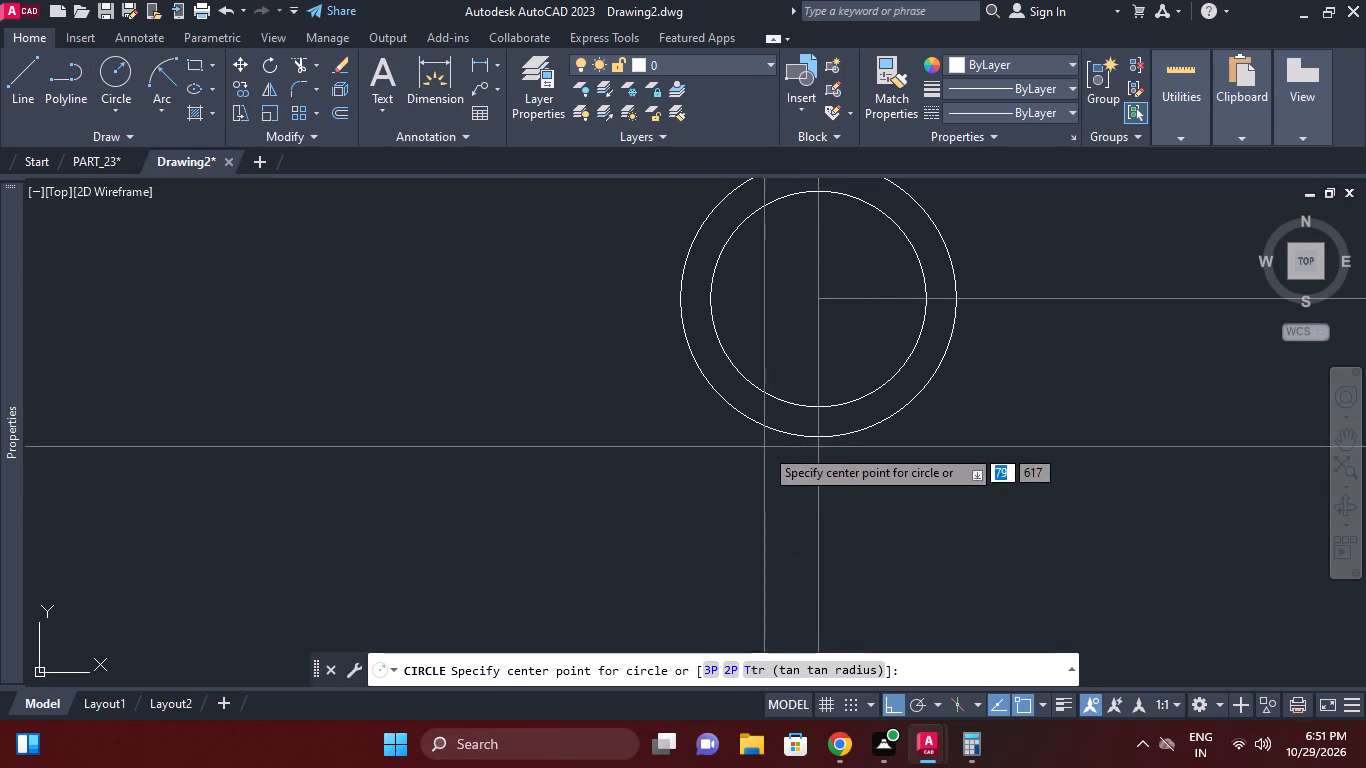
pyautogui.click(820, 440)
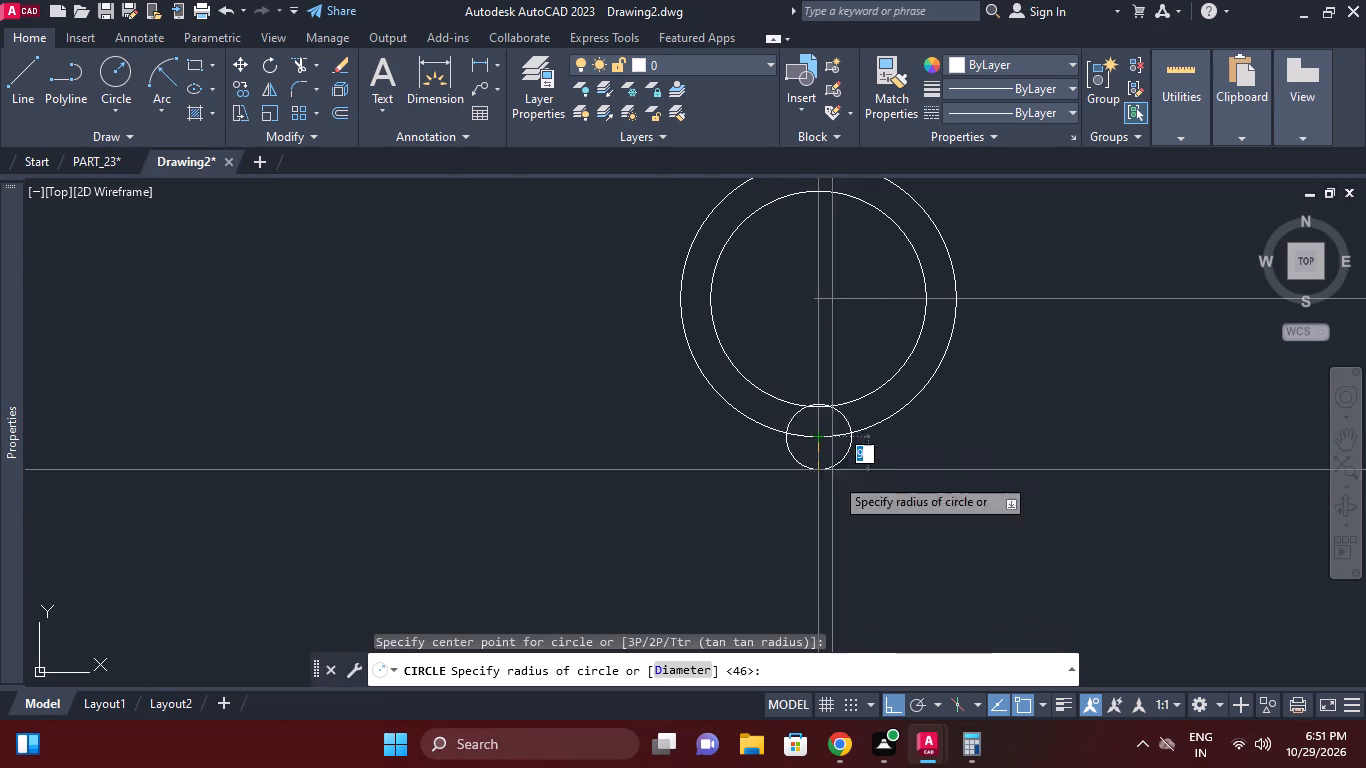
pyautogui.write('D 7')
pyautogui.press('Return')
# Draw an 8 mm radius circle concentric with the 7 mm hole circle.
pyautogui.scroll(1, 846, 439)
pyautogui.rightClick(846, 439)
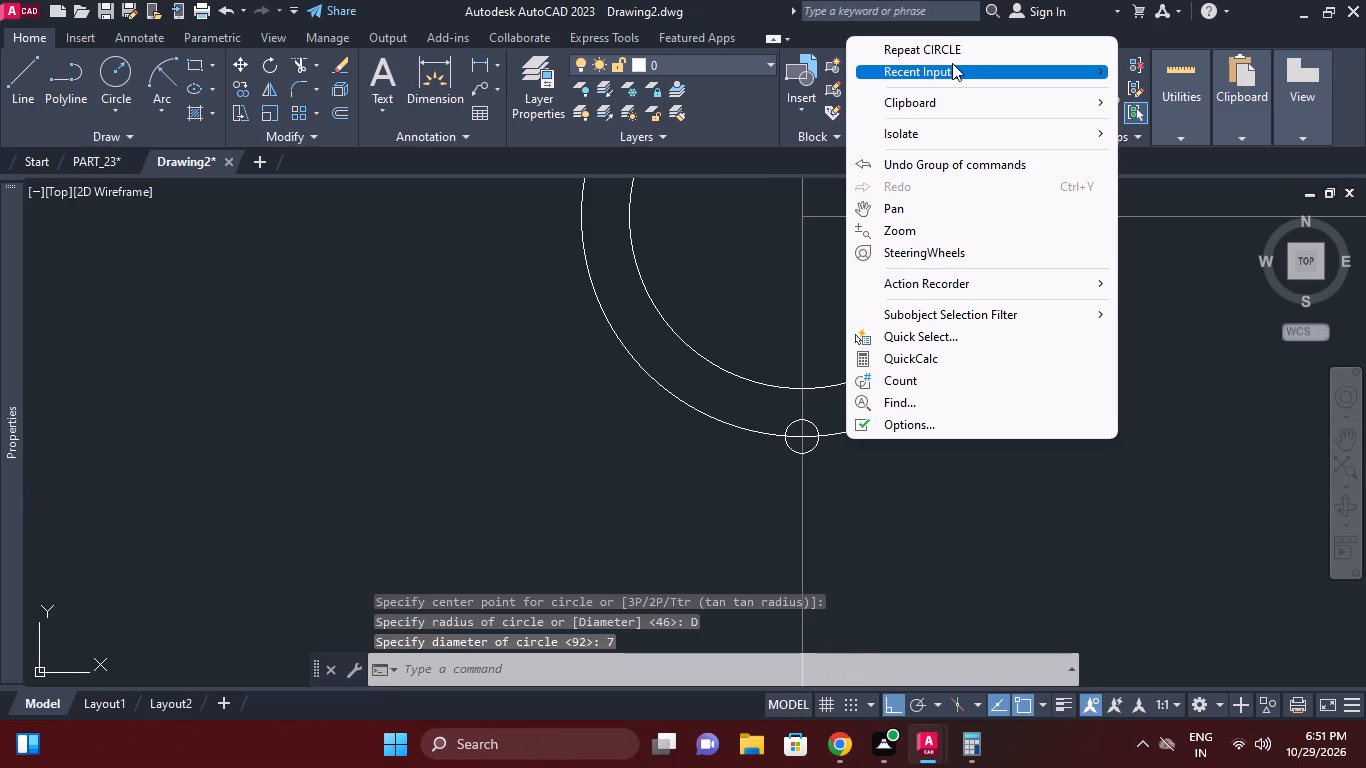
pyautogui.click(954, 56)
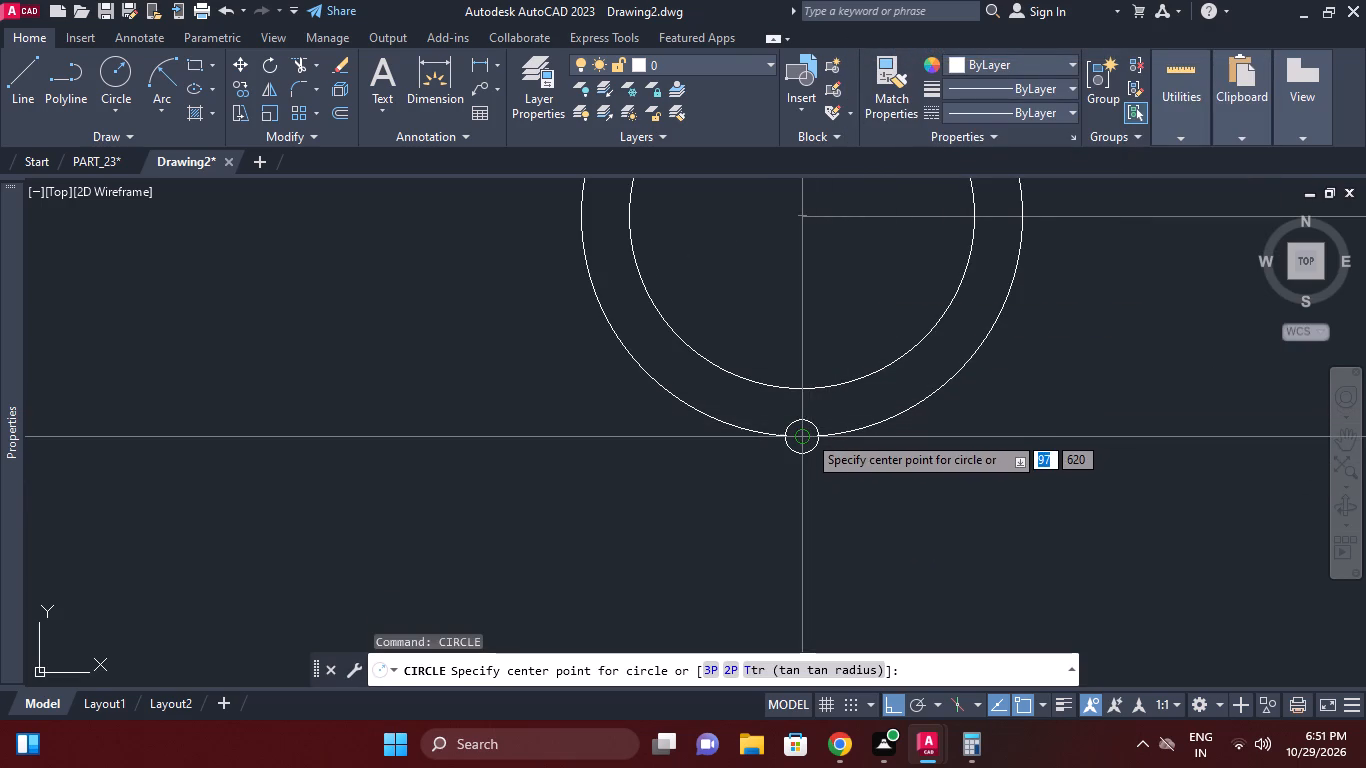
pyautogui.click(806, 435)
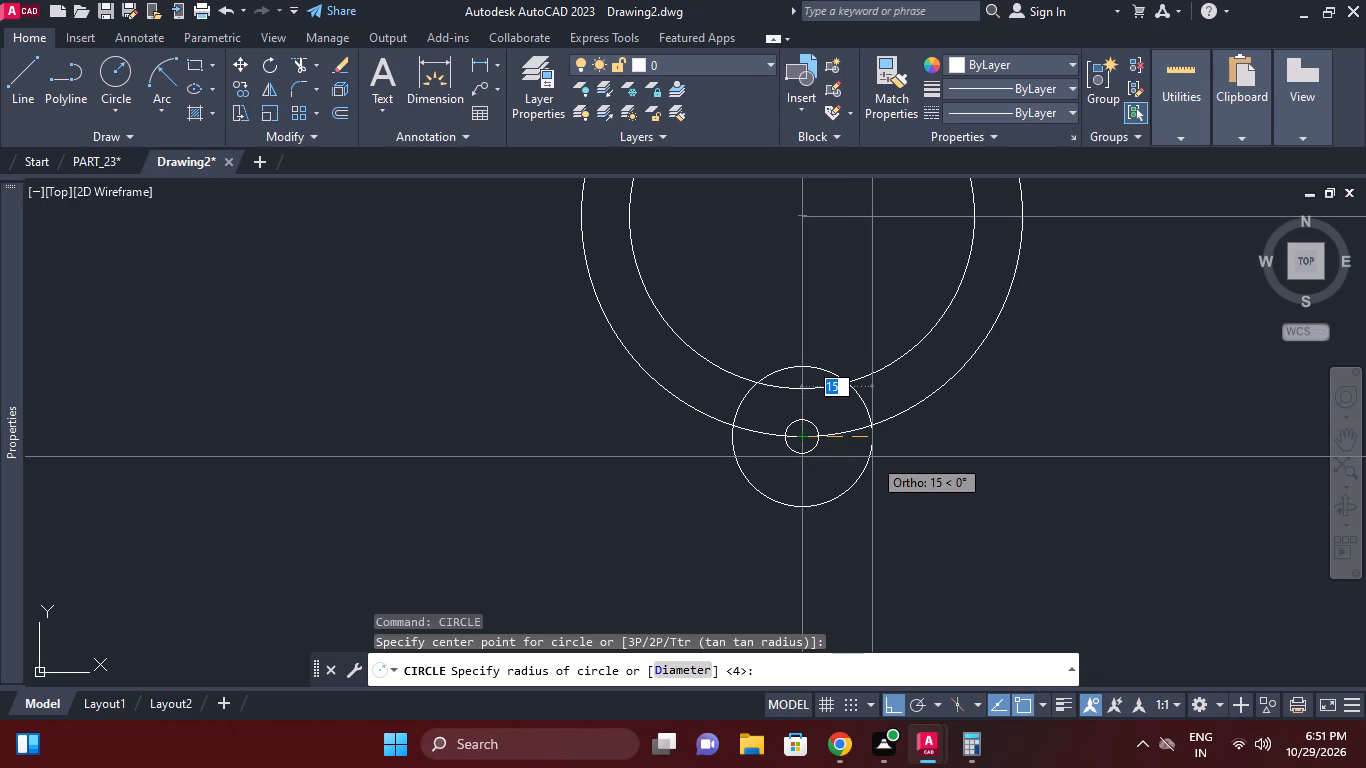
pyautogui.press('8')
pyautogui.press('Return')
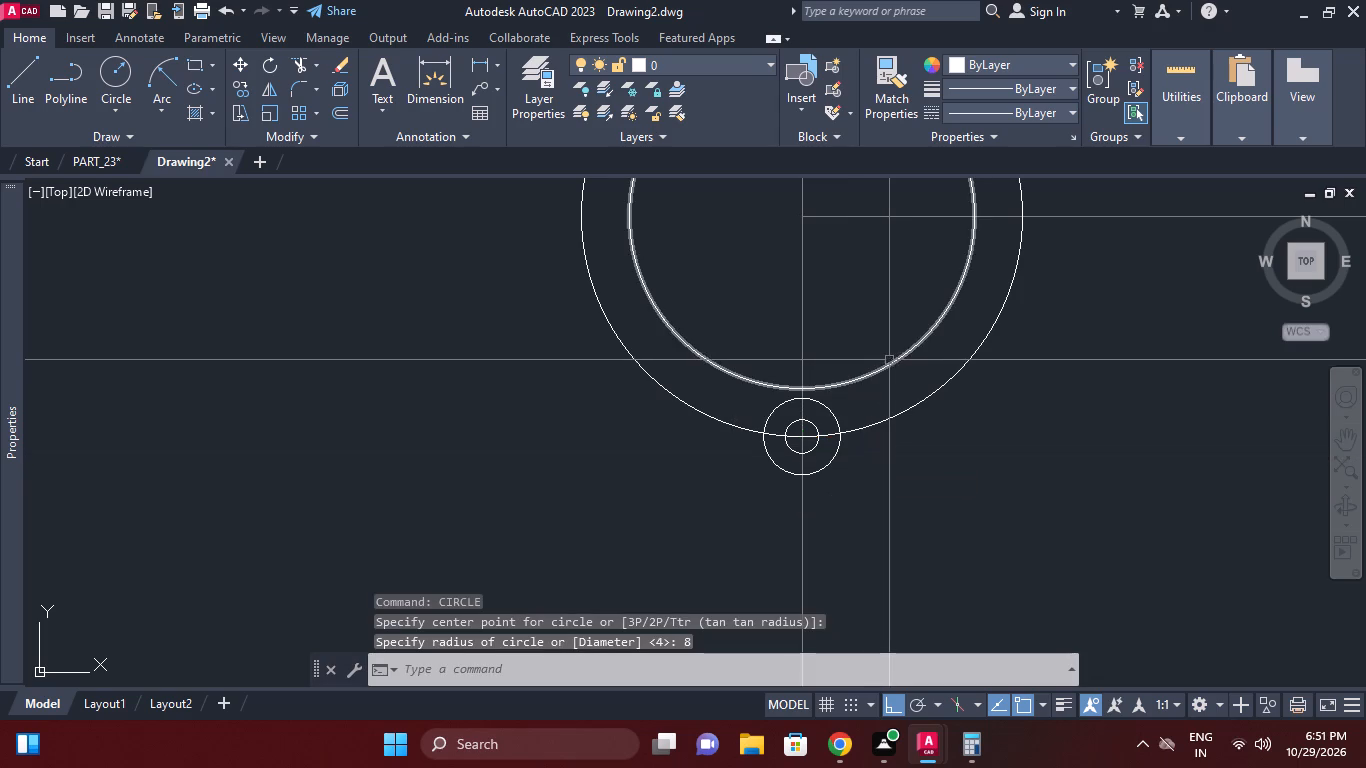
# Create a polar array of the 7 mm and 8 mm radius circles with 3 items about the large circles' centre.
pyautogui.middleClick(895, 483)
pyautogui.scroll(1, 816, 461)
pyautogui.click(843, 477)
pyautogui.click(833, 461)
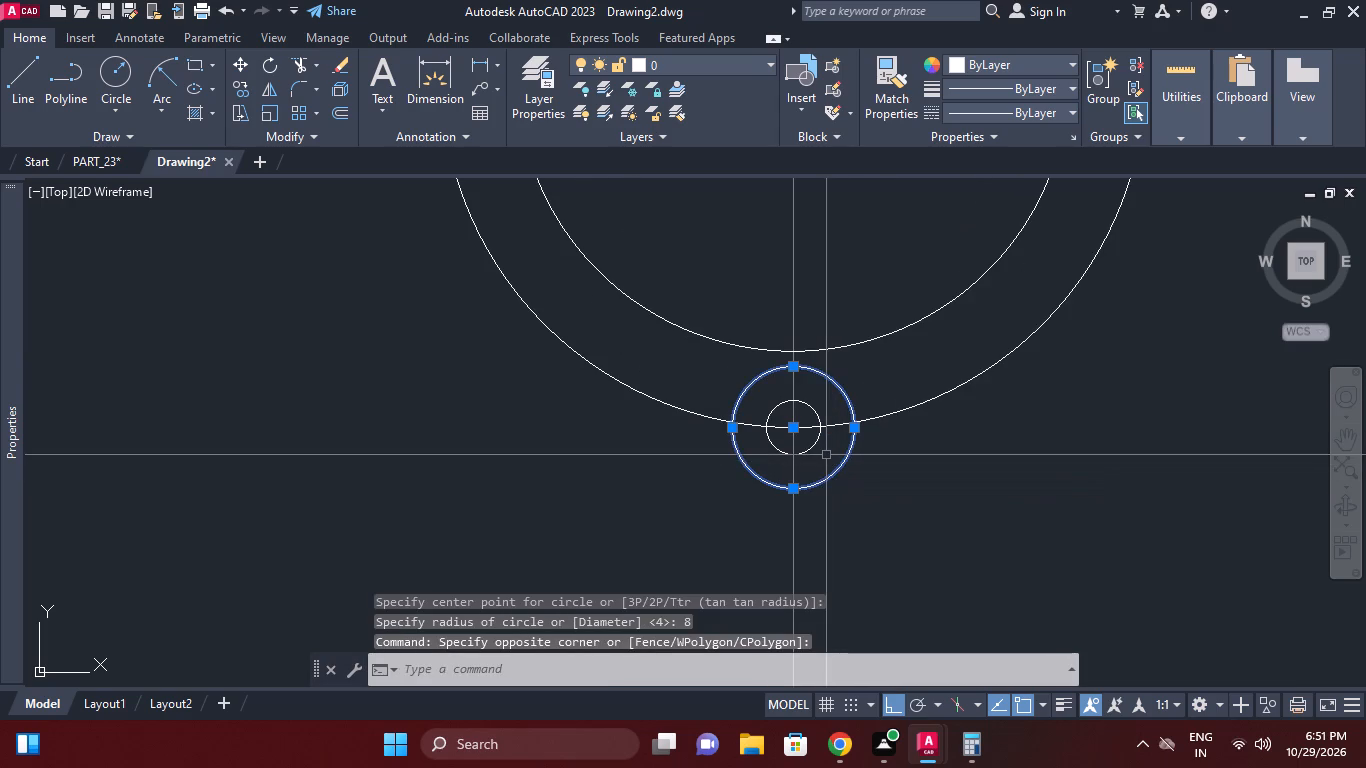
pyautogui.click(824, 446)
pyautogui.click(815, 441)
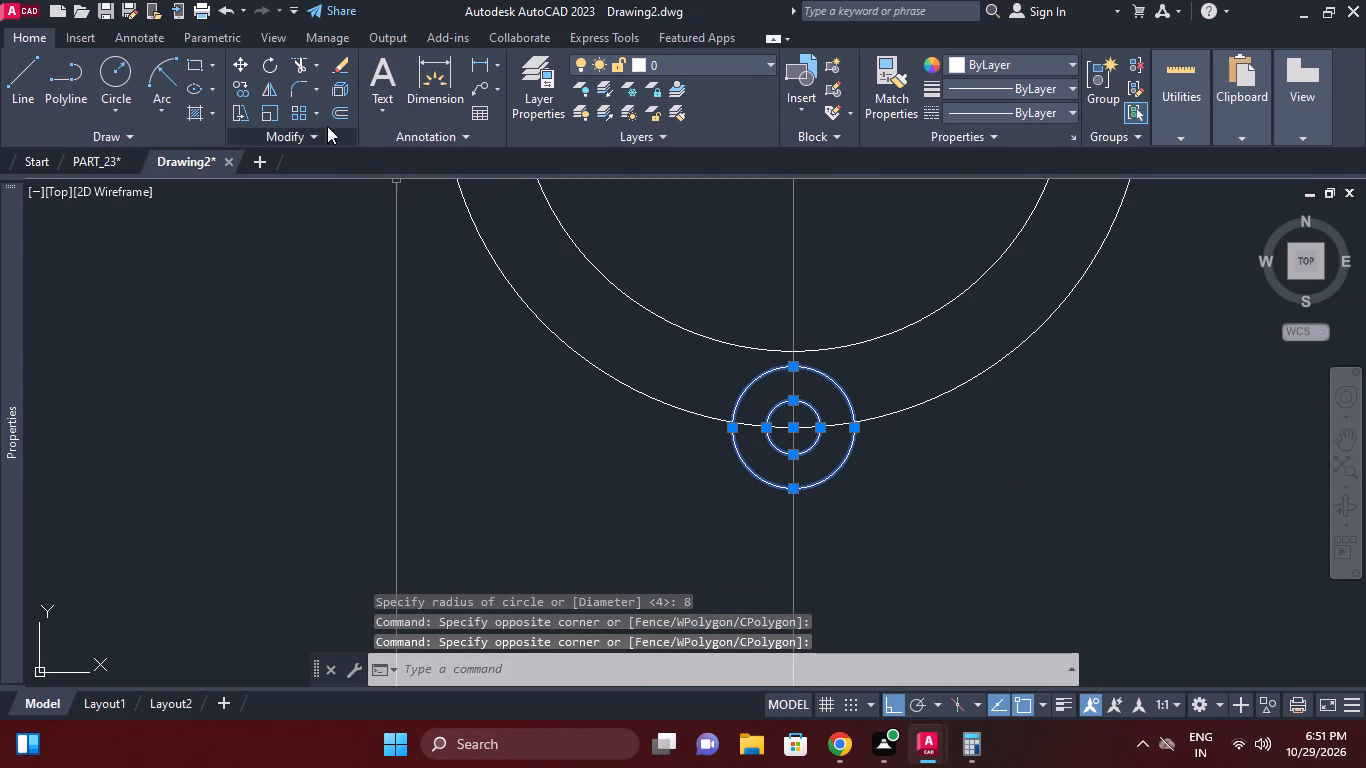
pyautogui.click(316, 117)
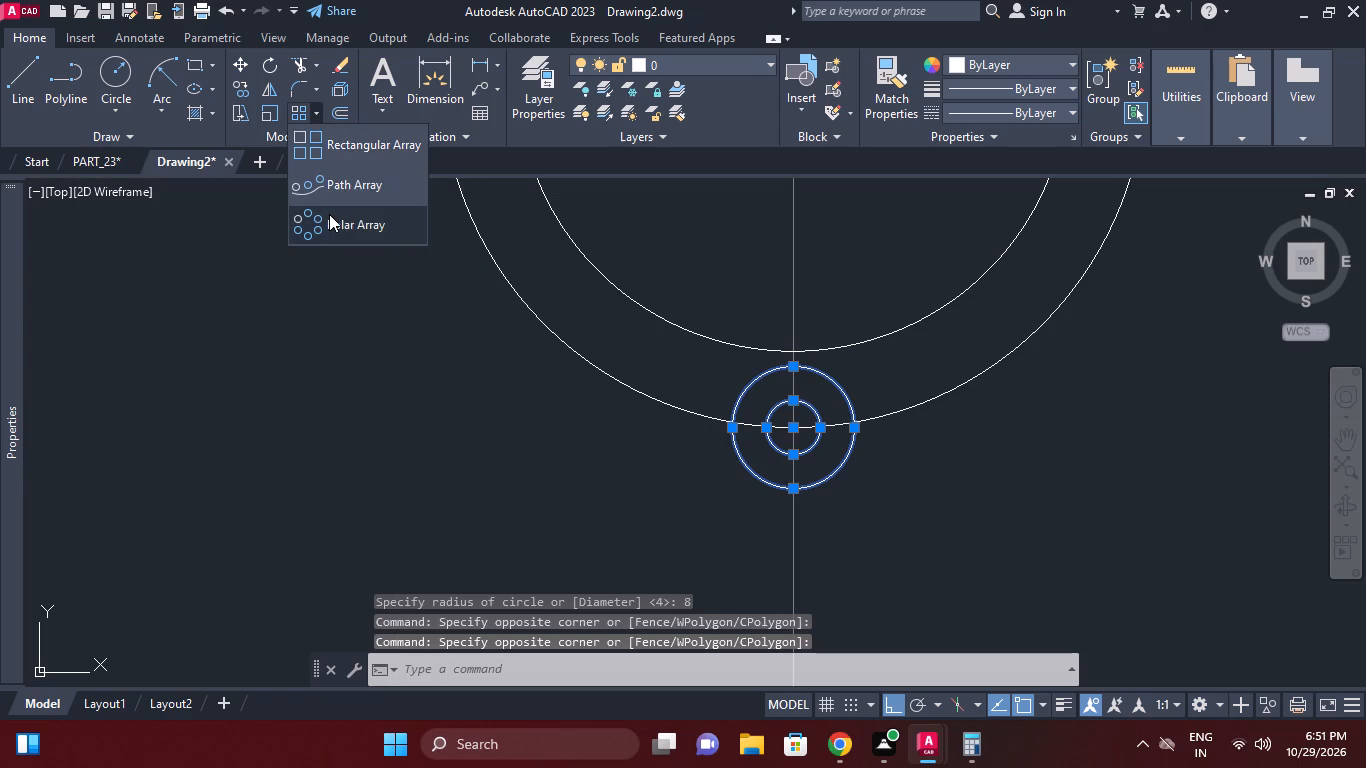
pyautogui.click(329, 214)
pyautogui.moveTo(599, 421); pyautogui.dragTo(594, 521, button='middle')
pyautogui.scroll(-1, 599, 487)
pyautogui.click(712, 298)
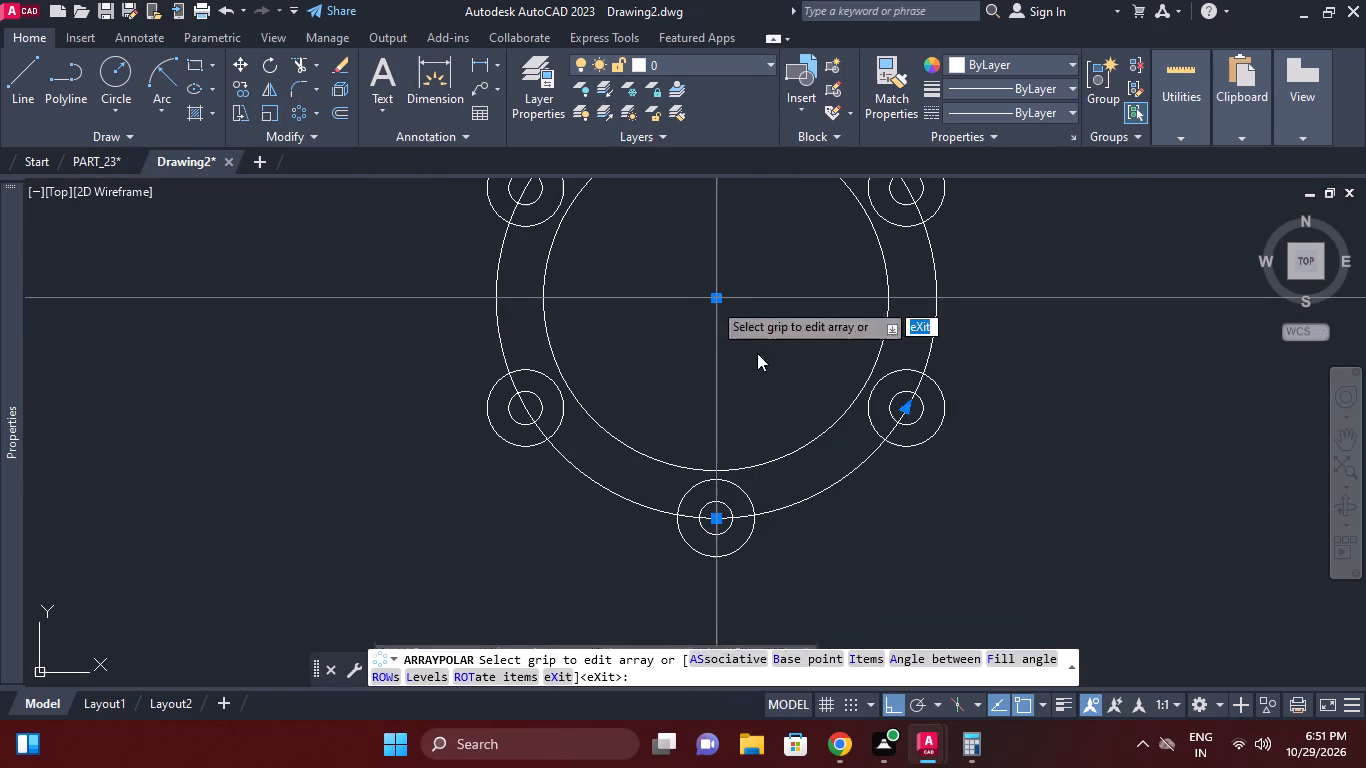
pyautogui.moveTo(818, 385); pyautogui.dragTo(802, 412, button='middle')
pyautogui.moveTo(218, 62); pyautogui.dragTo(118, 74)
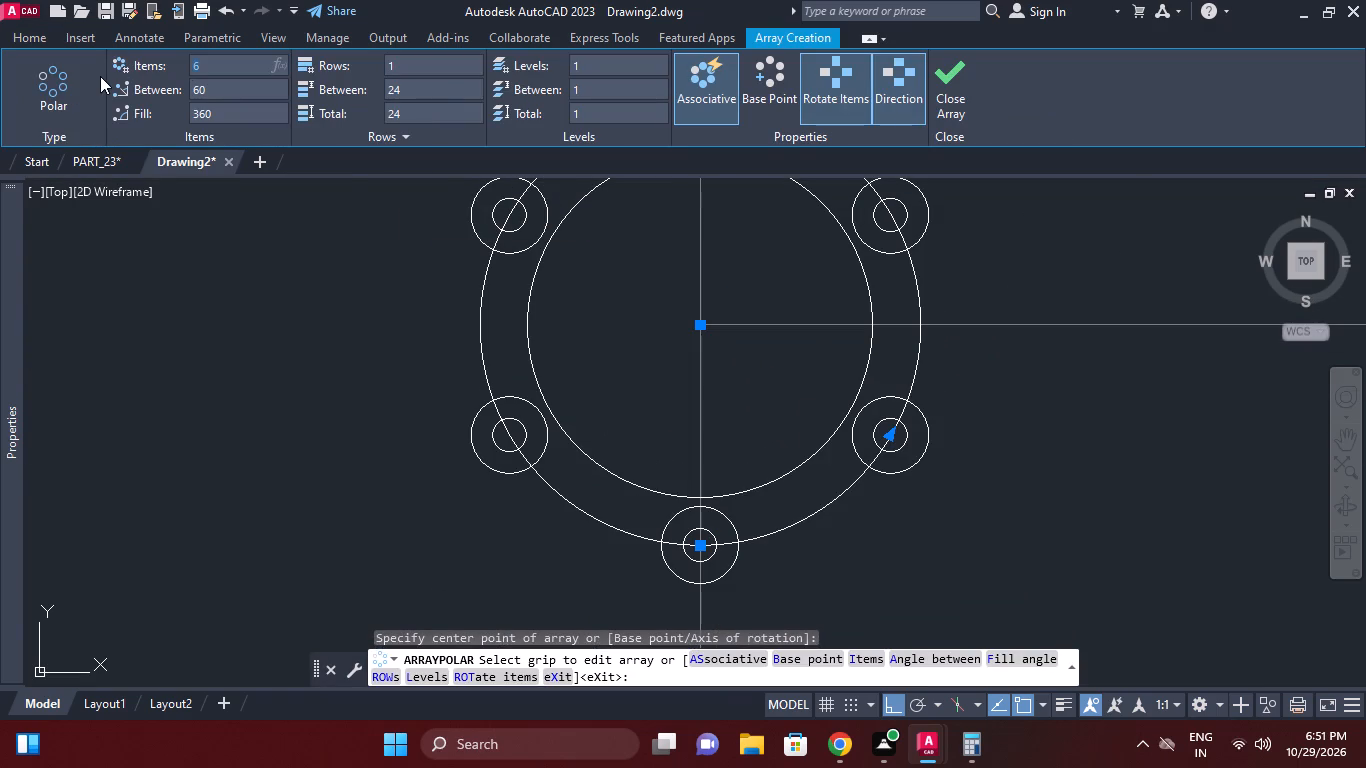
pyautogui.press('3')
pyautogui.press('Return')
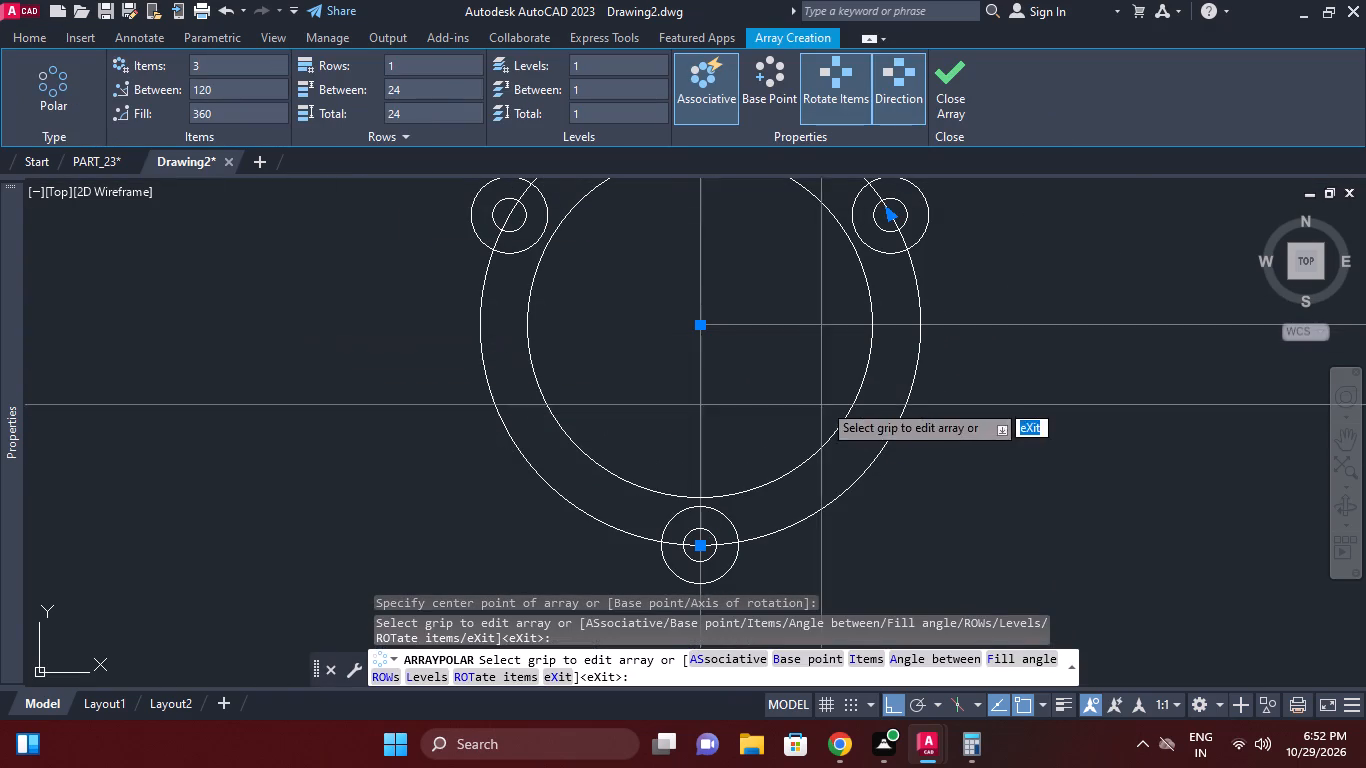
pyautogui.scroll(-1, 808, 391)
pyautogui.rightClick(1010, 355)
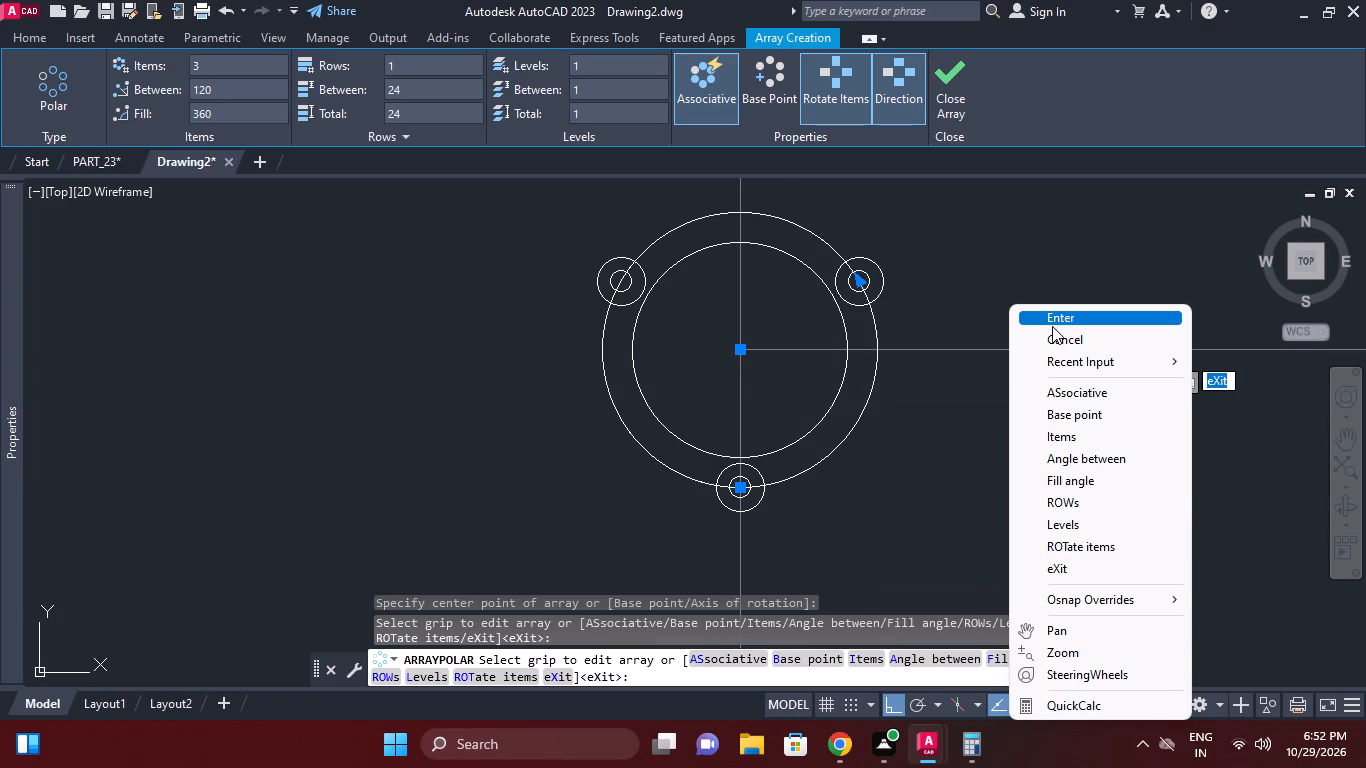
pyautogui.click(1052, 326)
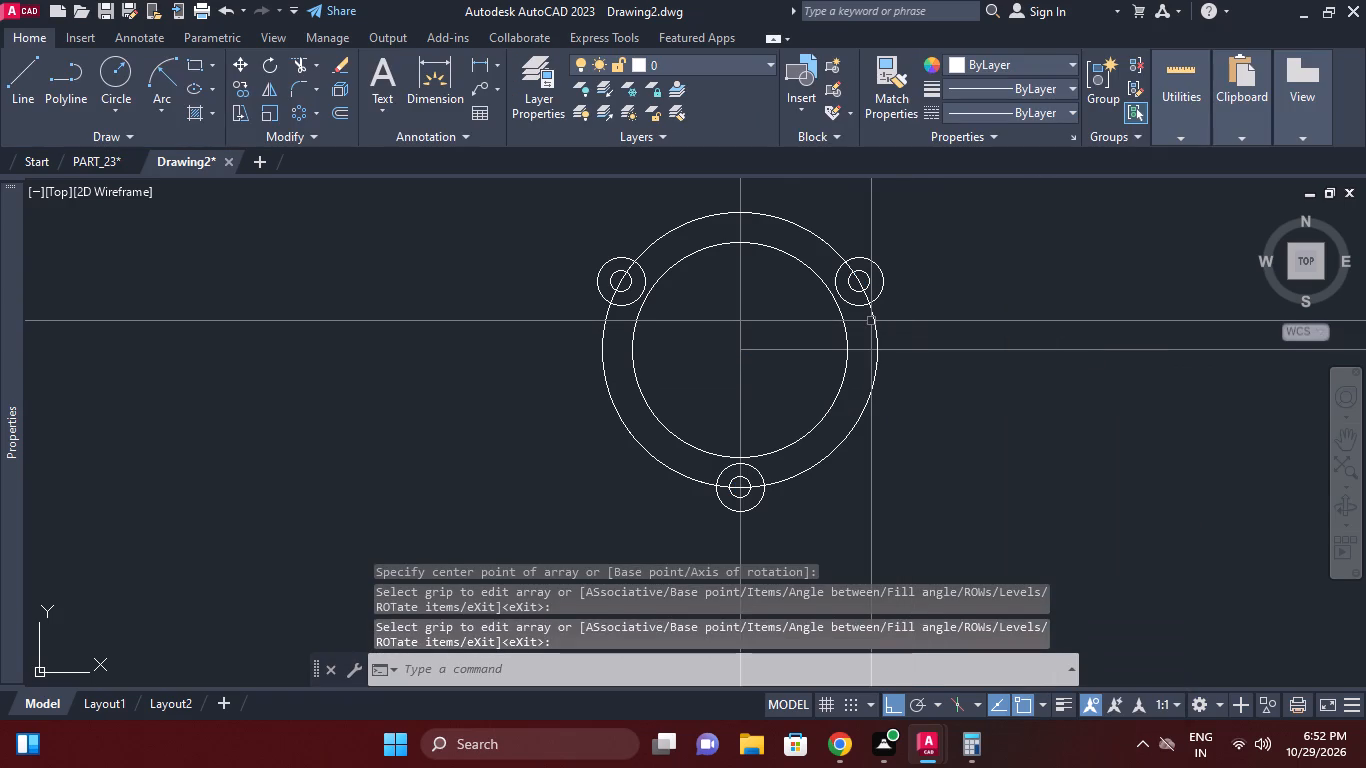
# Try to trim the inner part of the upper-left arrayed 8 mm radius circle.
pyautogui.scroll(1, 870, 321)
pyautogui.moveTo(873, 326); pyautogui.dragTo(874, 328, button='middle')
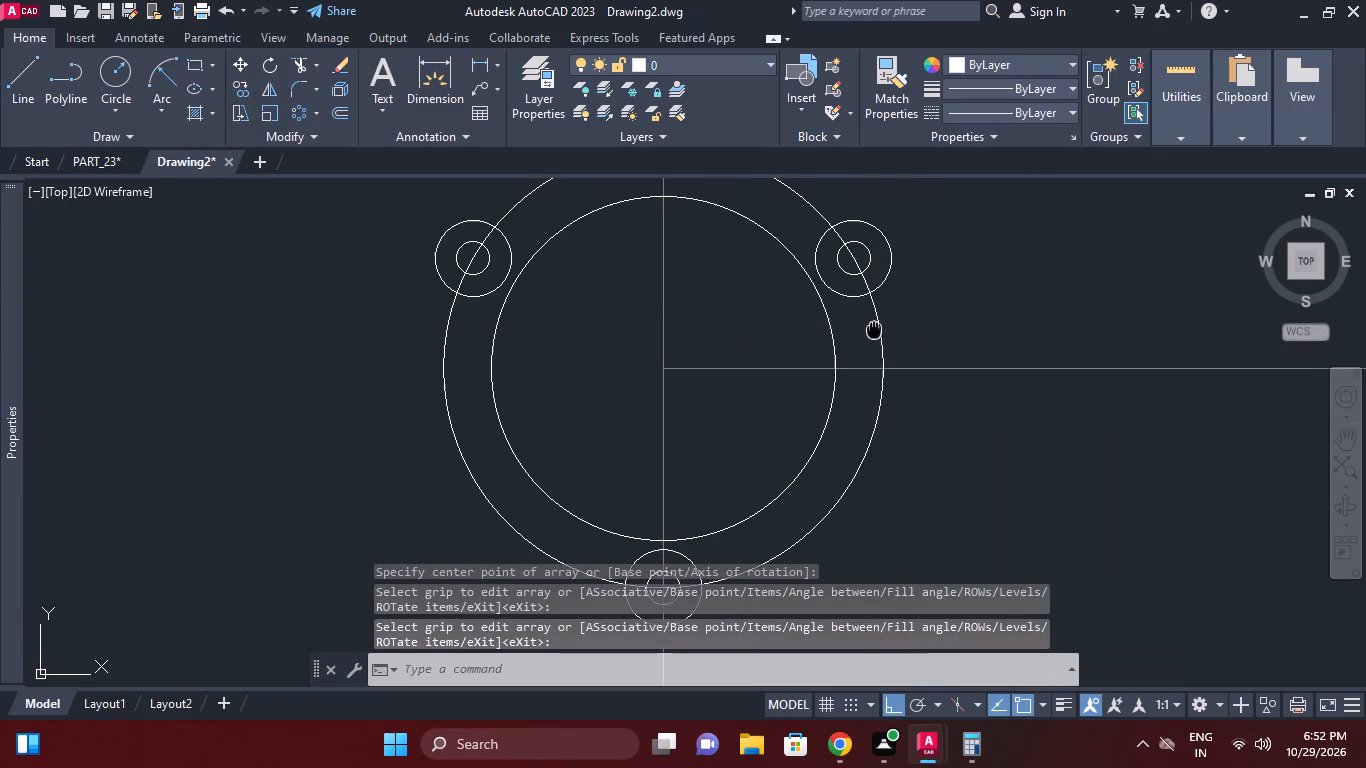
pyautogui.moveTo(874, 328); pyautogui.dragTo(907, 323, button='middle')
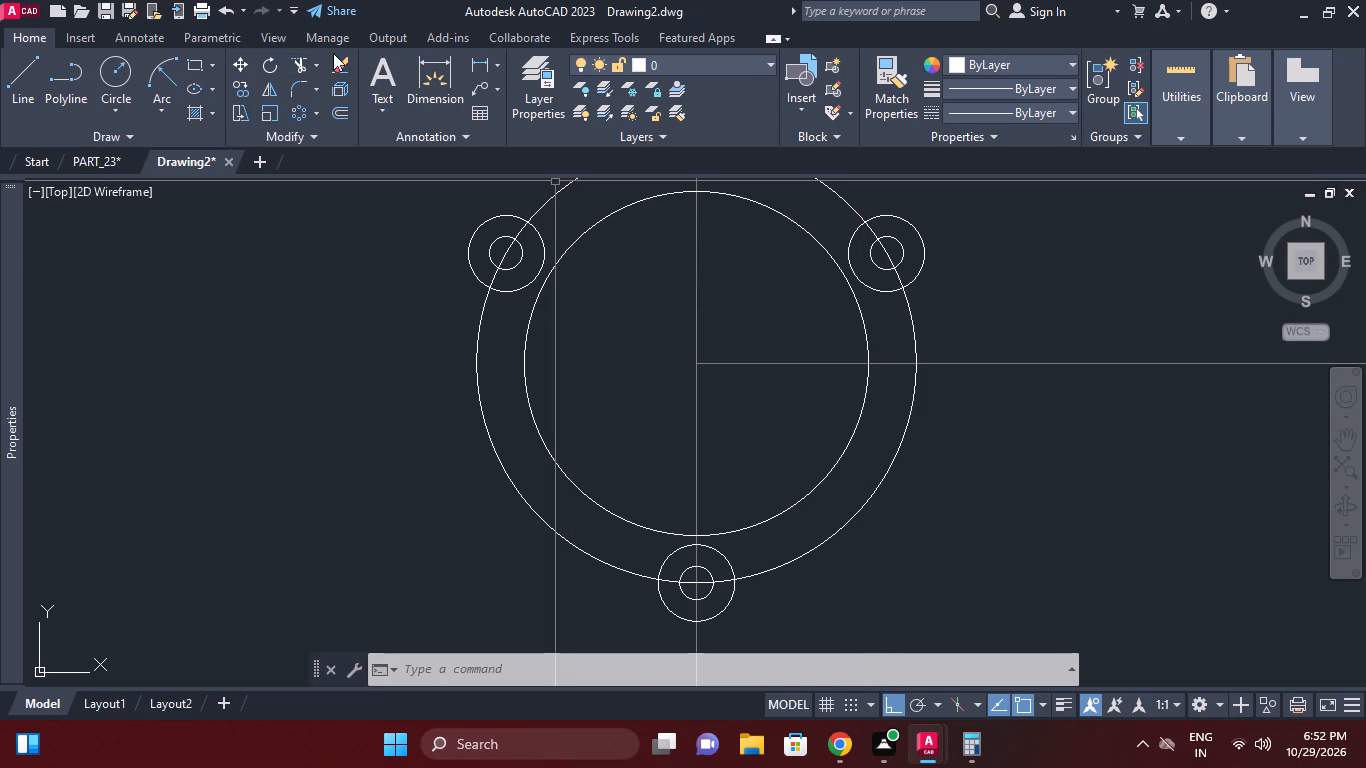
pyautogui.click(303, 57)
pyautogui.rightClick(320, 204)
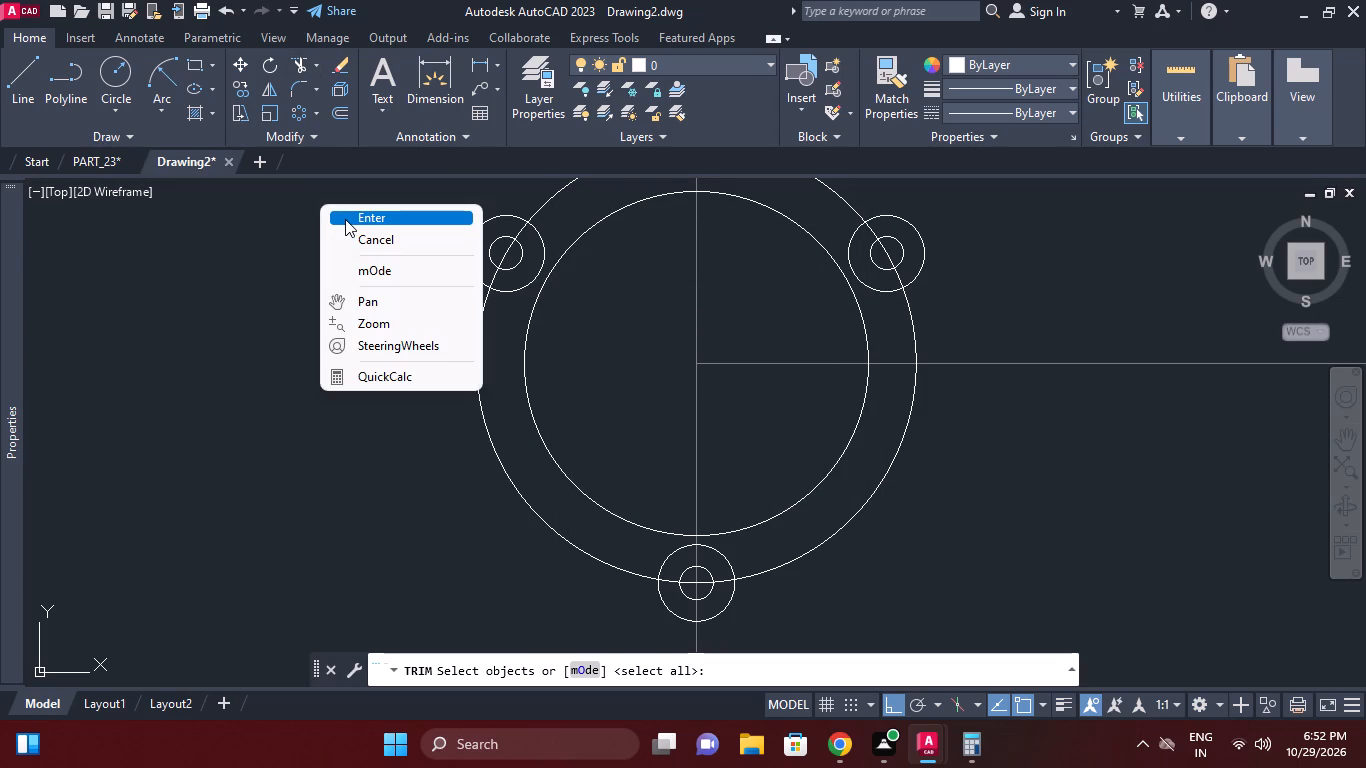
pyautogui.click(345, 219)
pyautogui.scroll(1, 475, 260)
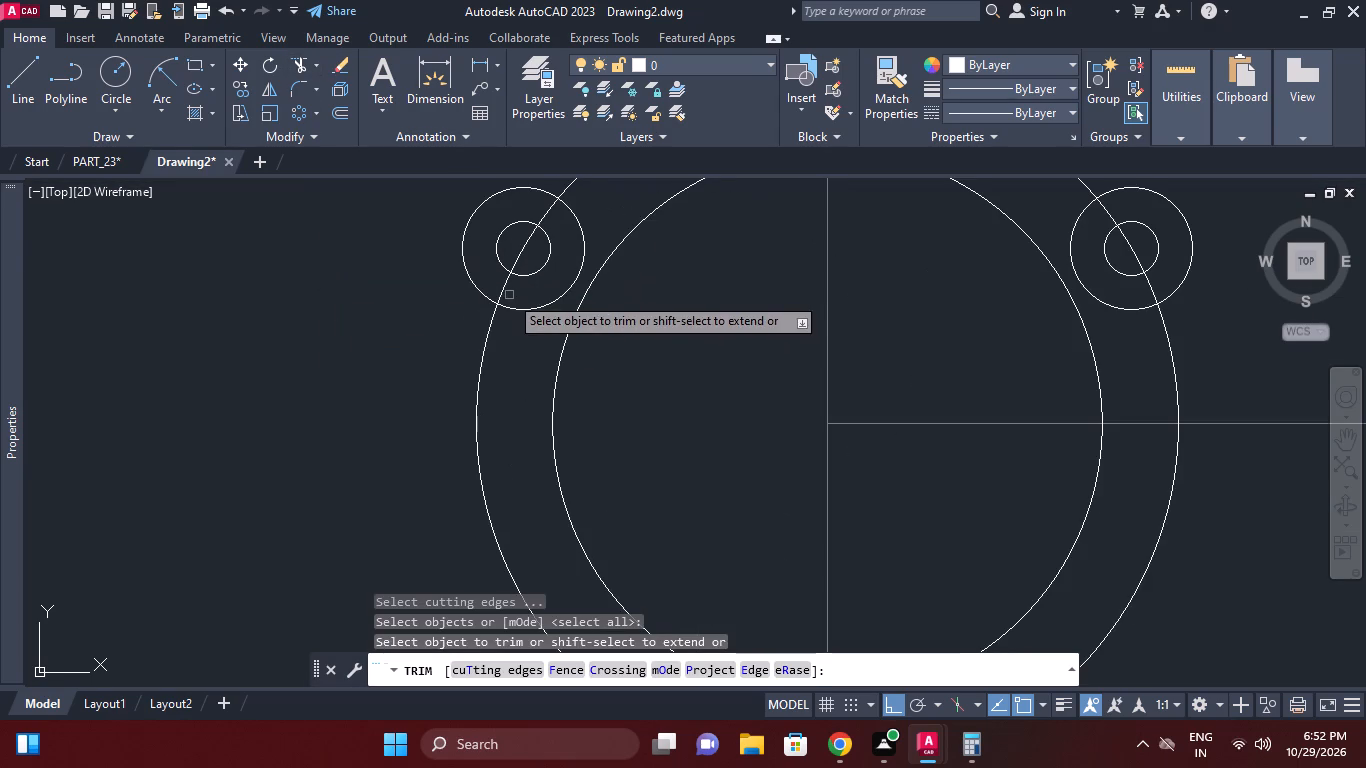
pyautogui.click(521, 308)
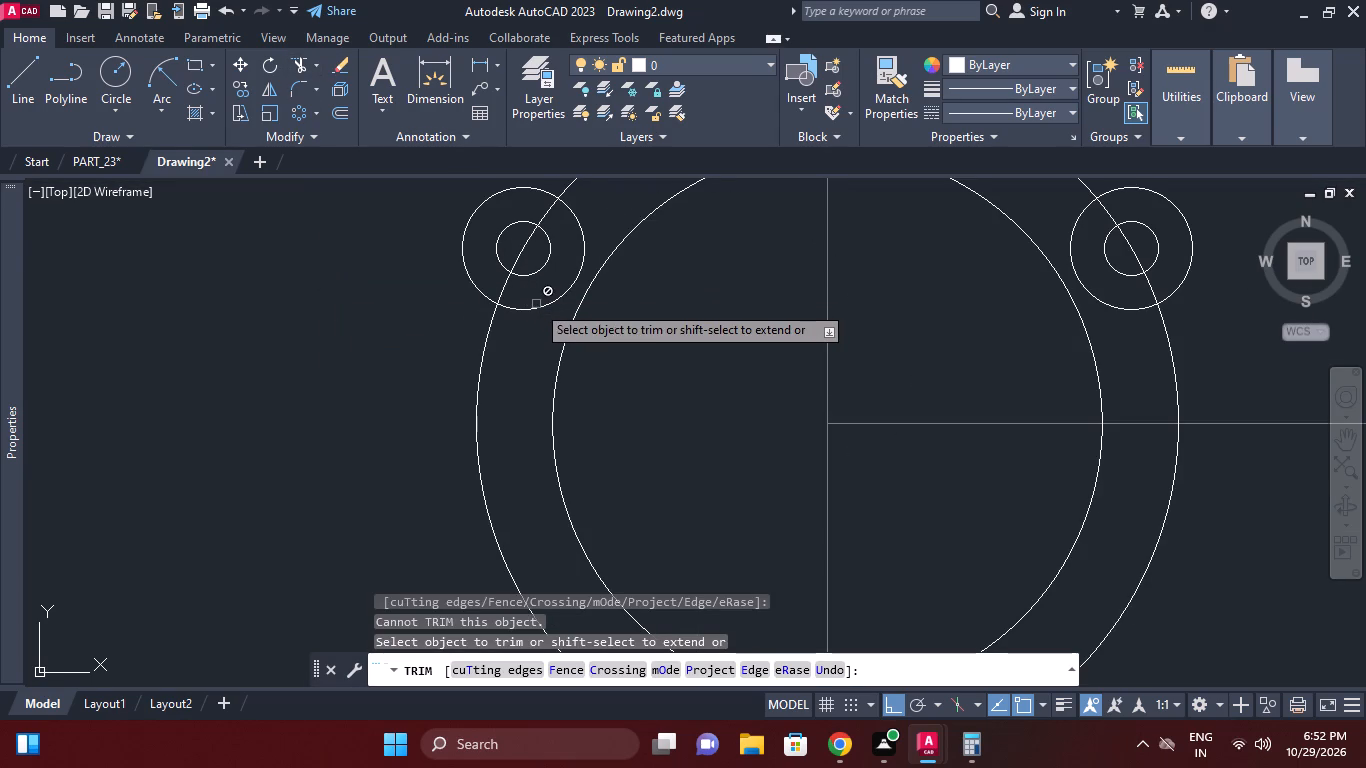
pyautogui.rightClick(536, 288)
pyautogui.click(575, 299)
# Explode the polar array of lug circles into separate objects.
pyautogui.click(547, 304)
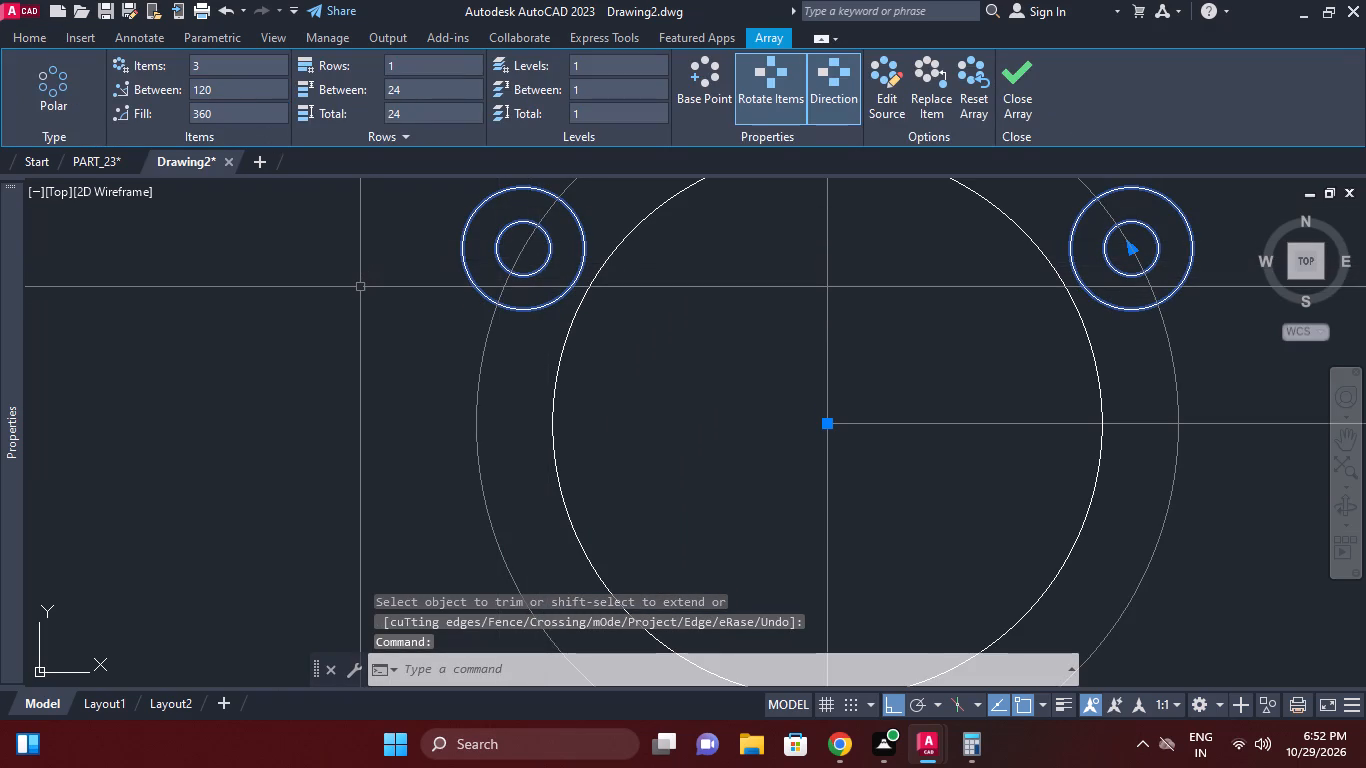
pyautogui.write('X')
pyautogui.press('space')
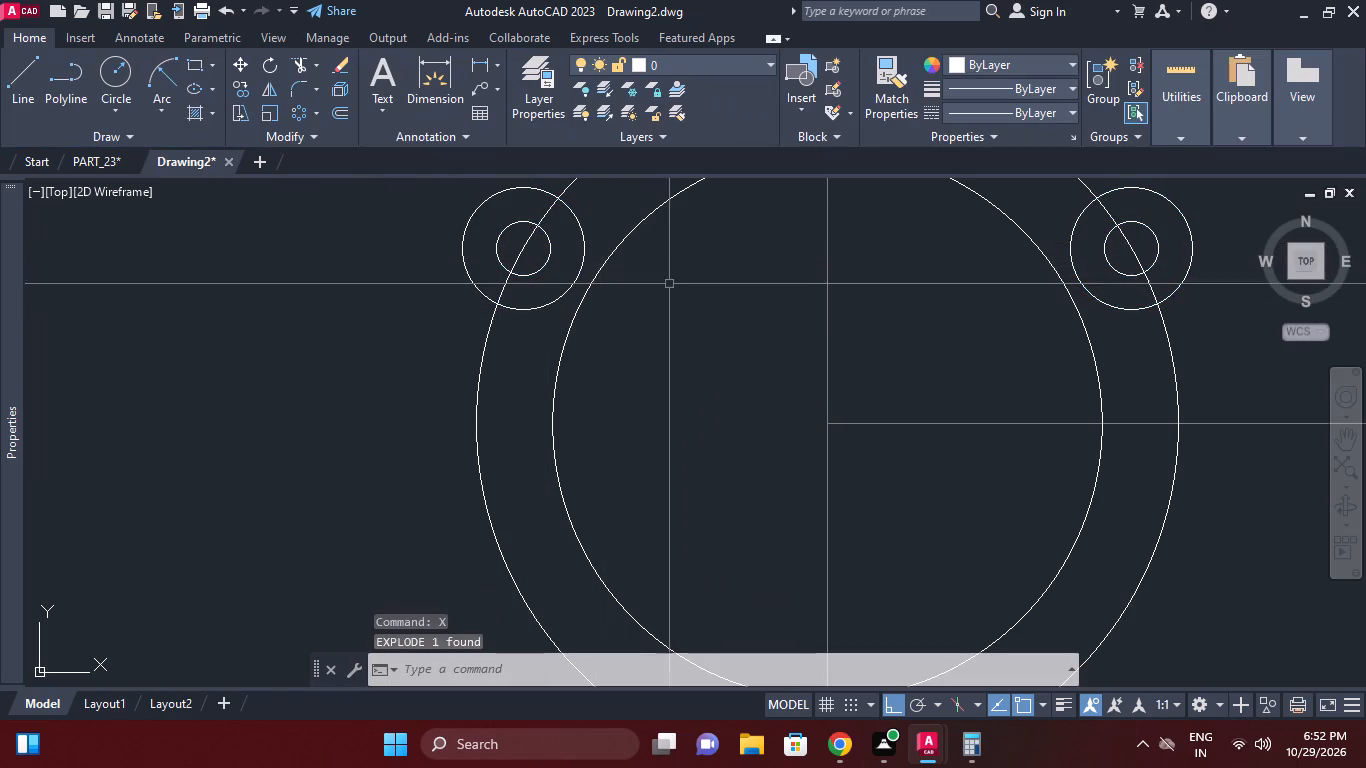
# Trim the upper-left lug circle's inner arc and the 92 mm circle's segments between that lug's outline and its hole.
pyautogui.click(306, 61)
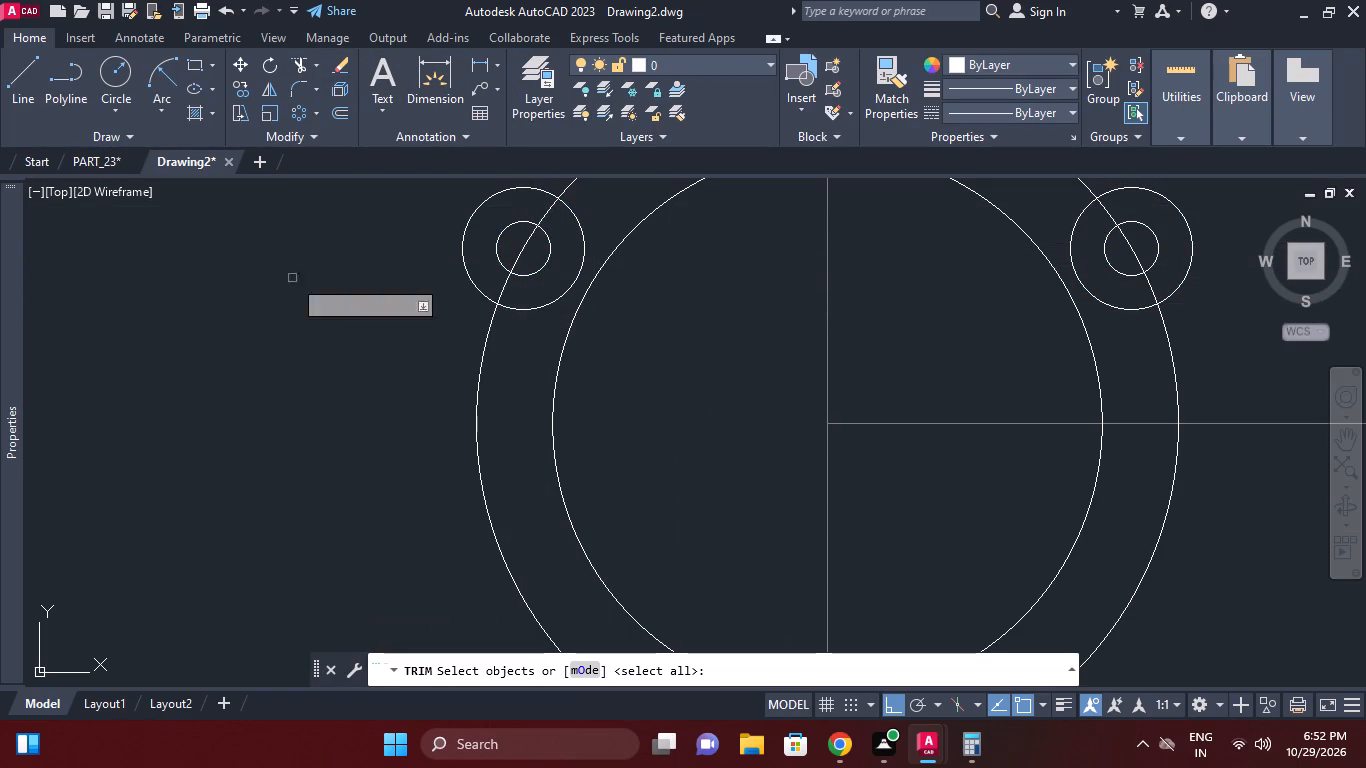
pyautogui.rightClick(331, 323)
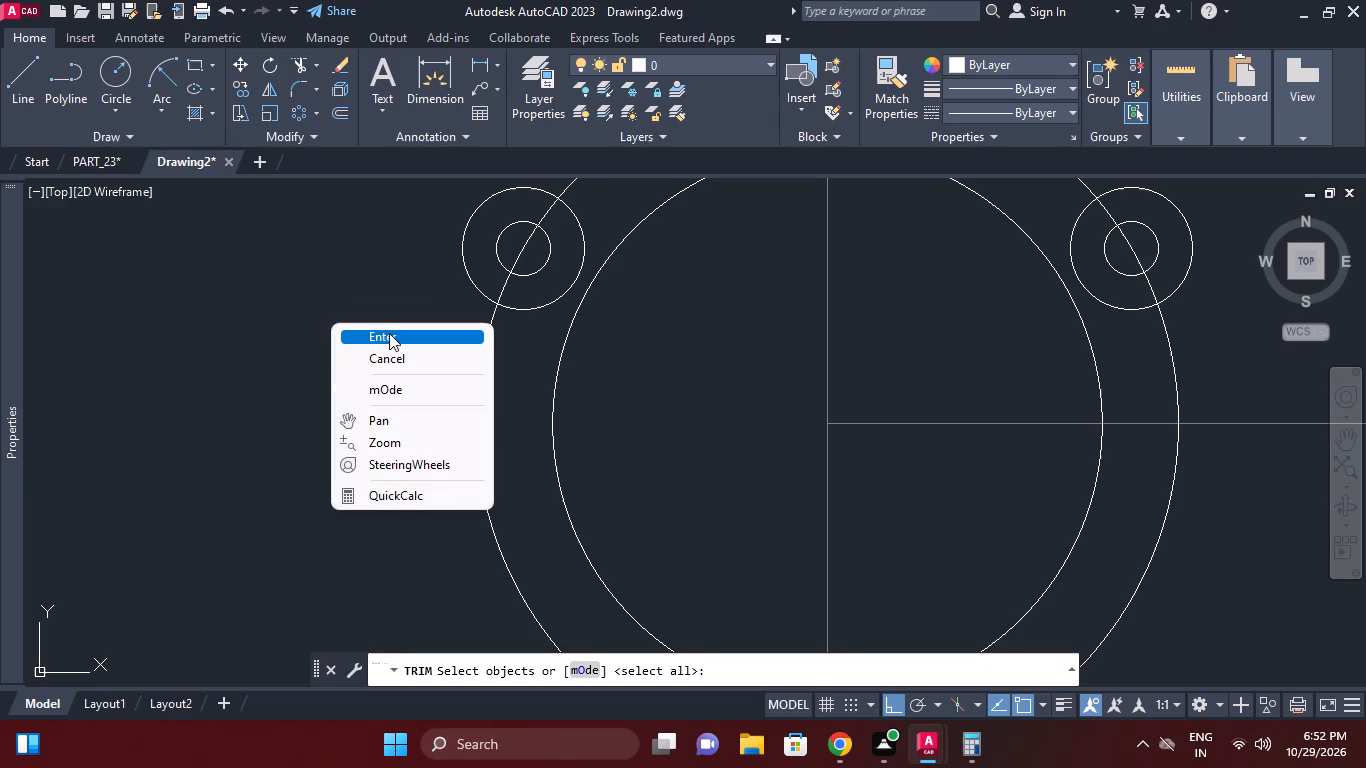
pyautogui.click(389, 333)
pyautogui.click(530, 312)
pyautogui.moveTo(583, 258); pyautogui.dragTo(585, 312, button='middle')
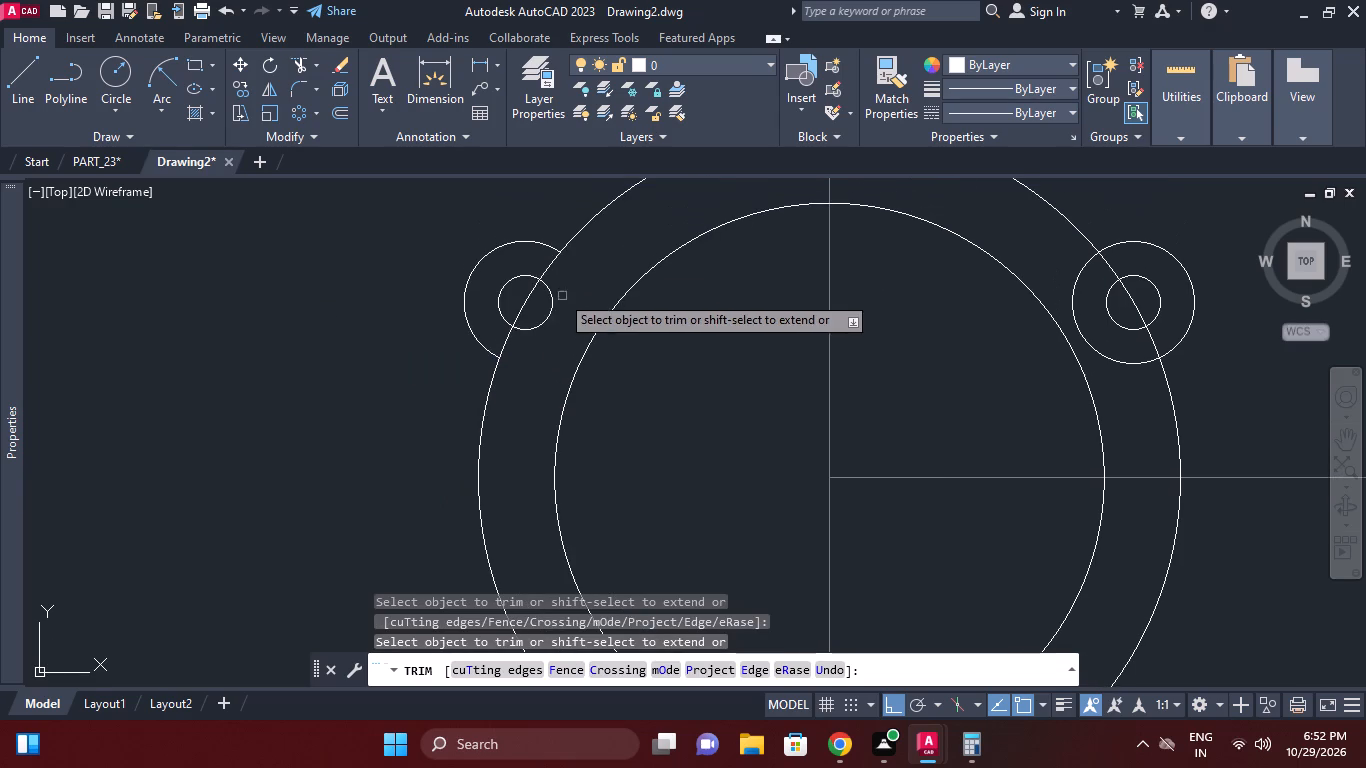
pyautogui.click(549, 268)
pyautogui.click(508, 334)
# Trim the 92 mm circle's arc inside the upper-right lug and hole, plus the lug circle's inner arc.
pyautogui.scroll(-1, 671, 399)
pyautogui.moveTo(651, 409); pyautogui.dragTo(614, 412, button='middle')
pyautogui.scroll(1, 558, 343)
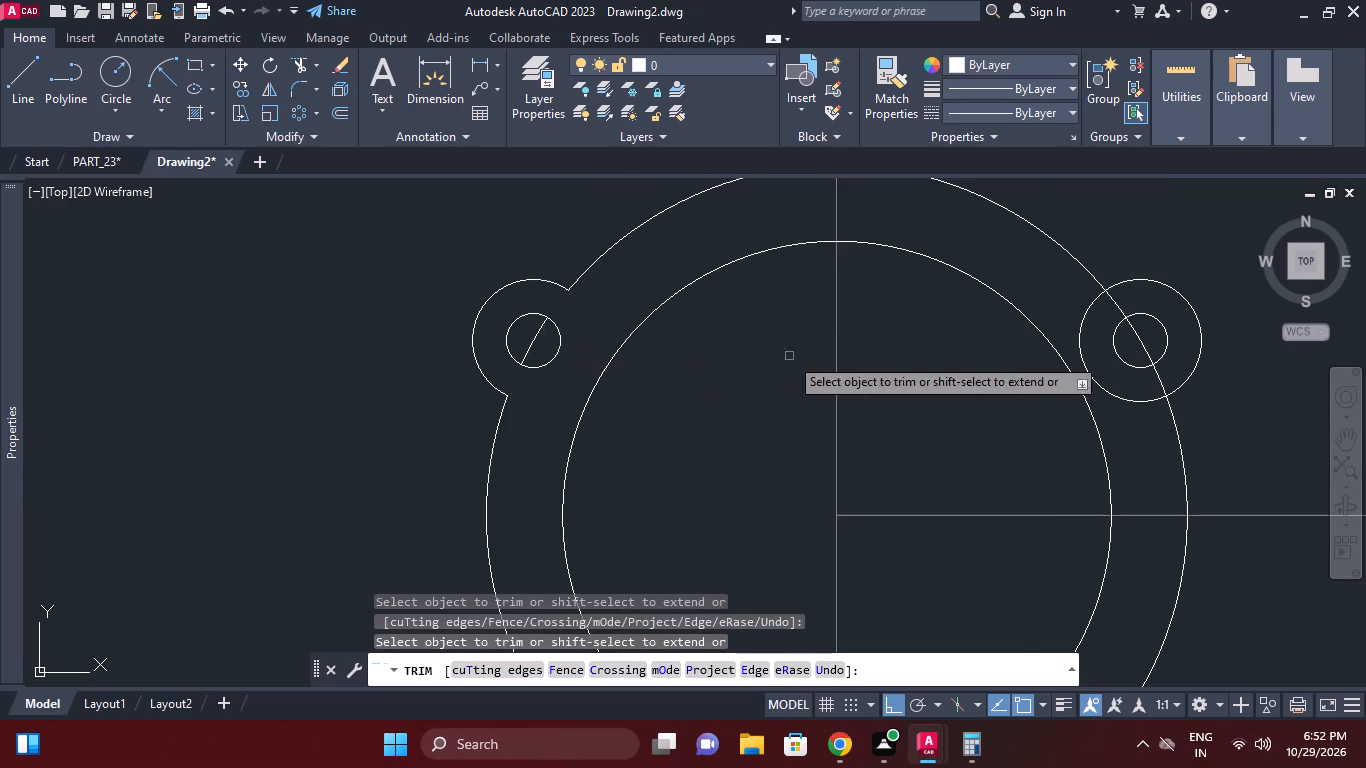
pyautogui.moveTo(774, 368); pyautogui.dragTo(630, 373, button='middle')
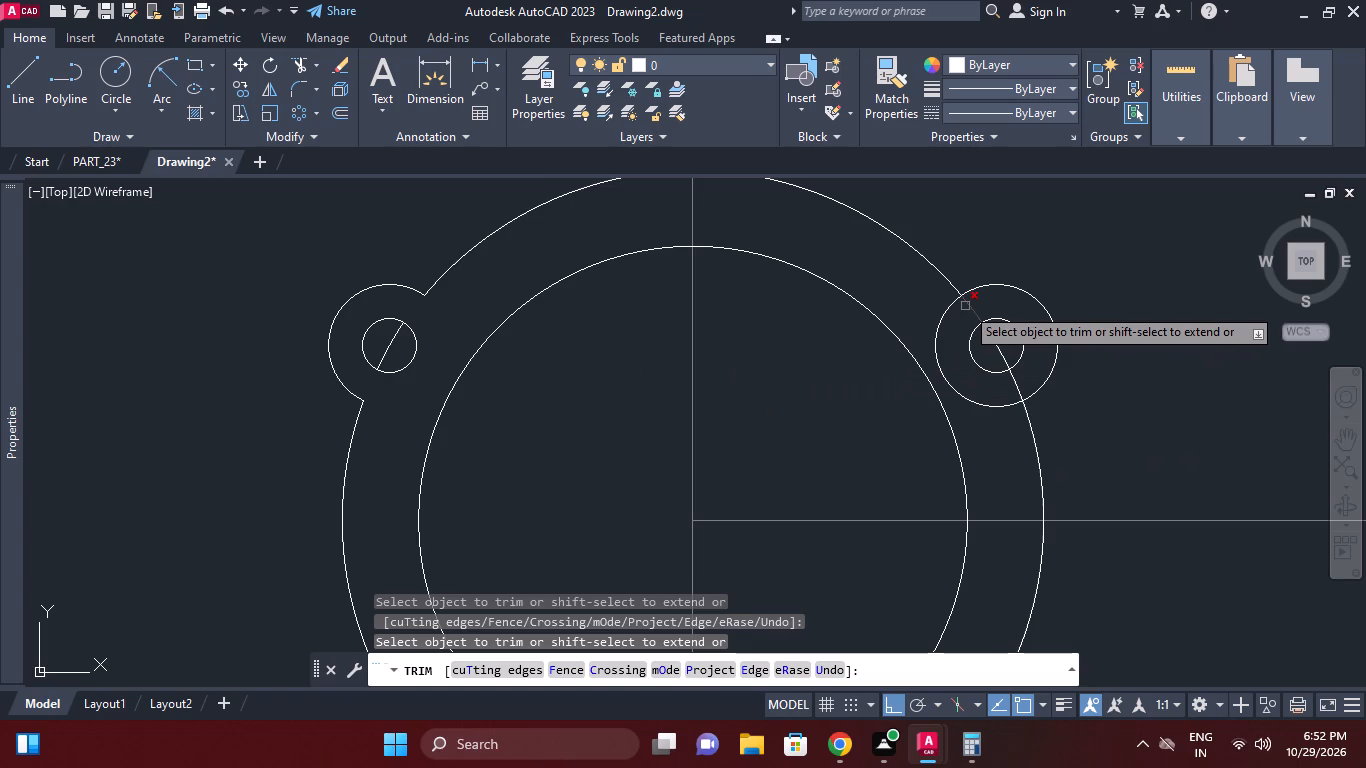
pyautogui.click(965, 306)
pyautogui.click(991, 339)
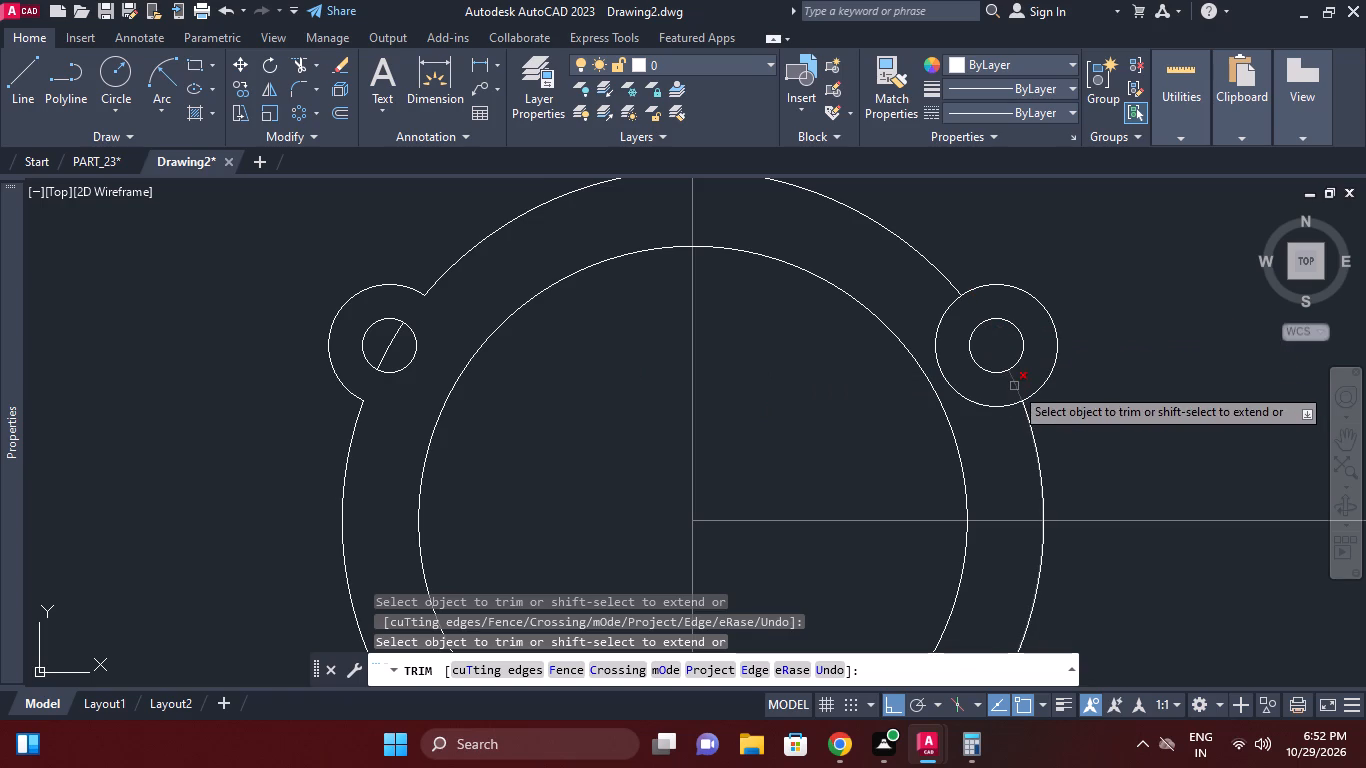
pyautogui.click(1014, 386)
pyautogui.click(985, 399)
pyautogui.click(975, 405)
# Trim the 92 mm circle's segments inside the bottom lug and its hole, plus the lug circle's inner arc.
pyautogui.moveTo(984, 416); pyautogui.dragTo(972, 356, button='middle')
pyautogui.scroll(-1, 974, 400)
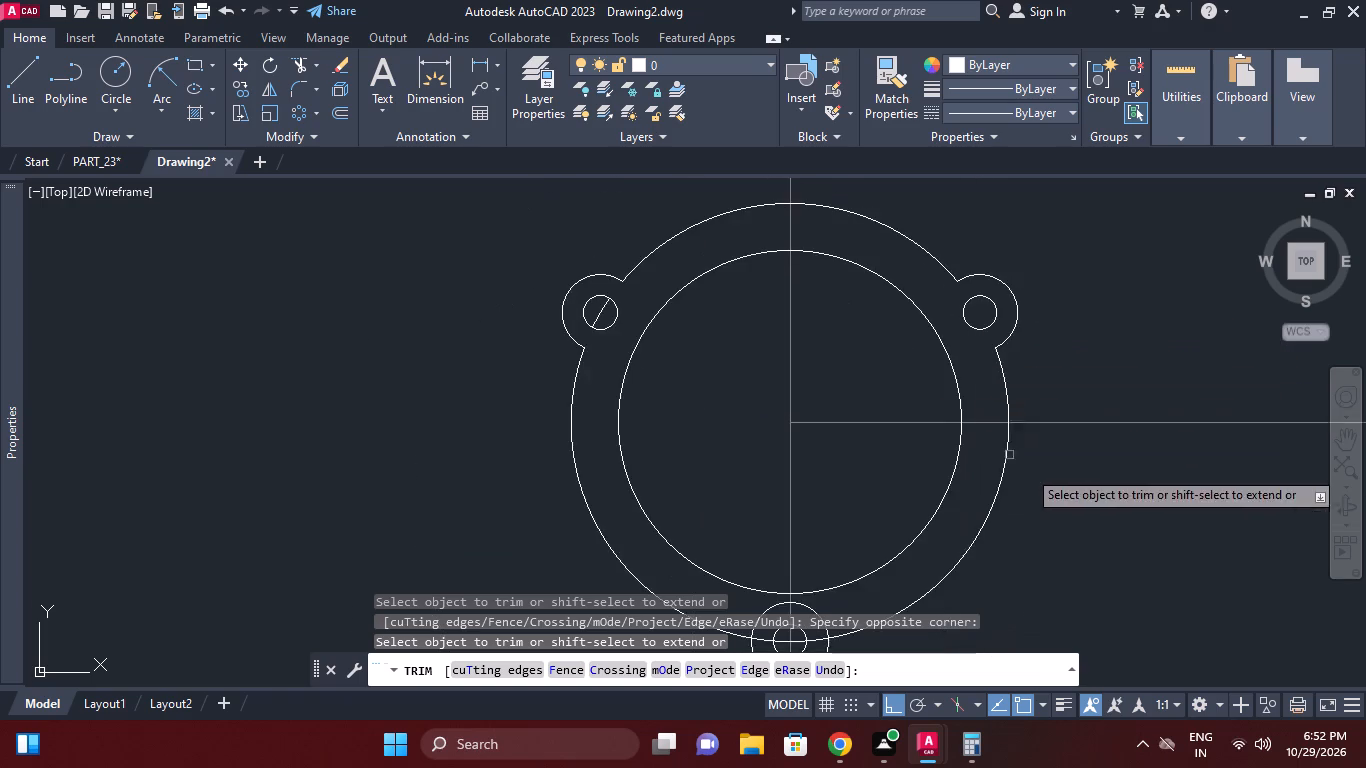
pyautogui.moveTo(1107, 471); pyautogui.dragTo(1102, 382, button='middle')
pyautogui.moveTo(958, 464); pyautogui.dragTo(987, 425, button='middle')
pyautogui.scroll(1, 919, 489)
pyautogui.scroll(1, 709, 538)
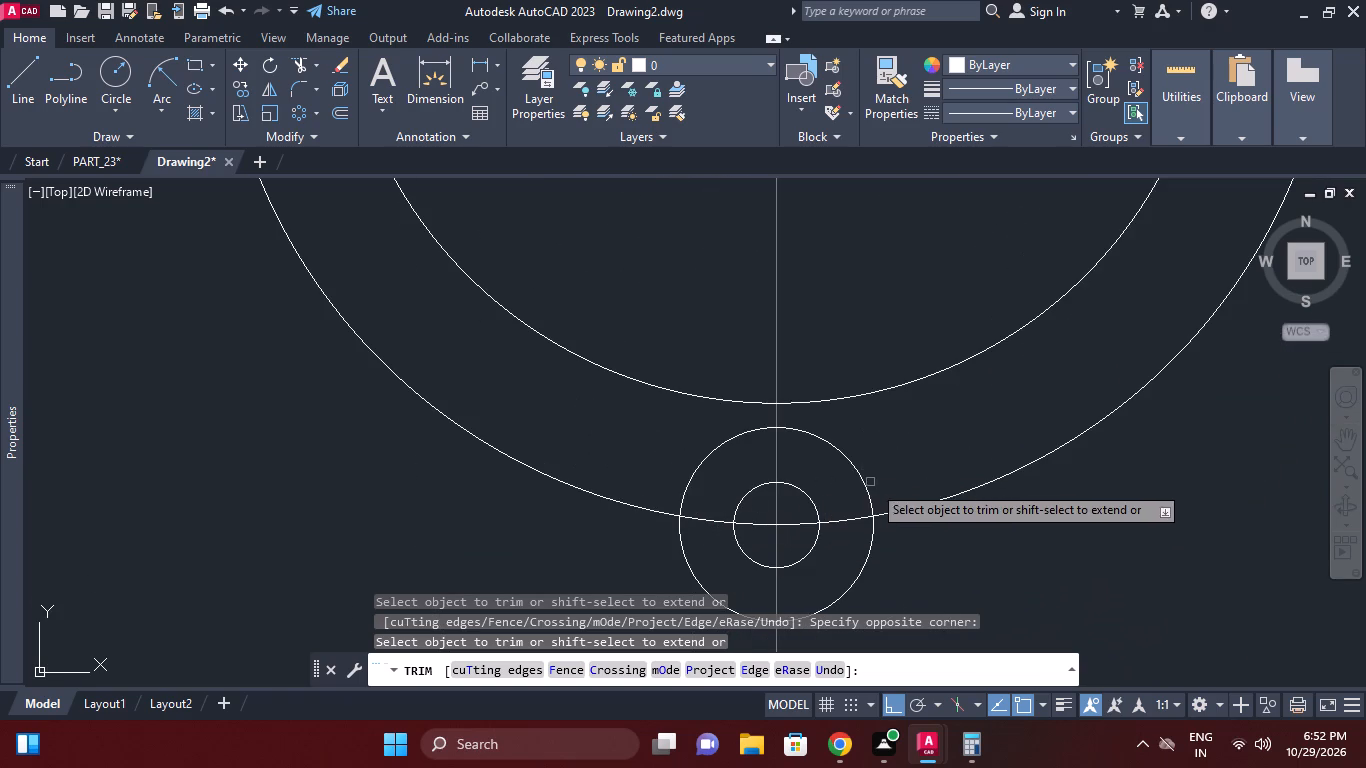
pyautogui.click(857, 518)
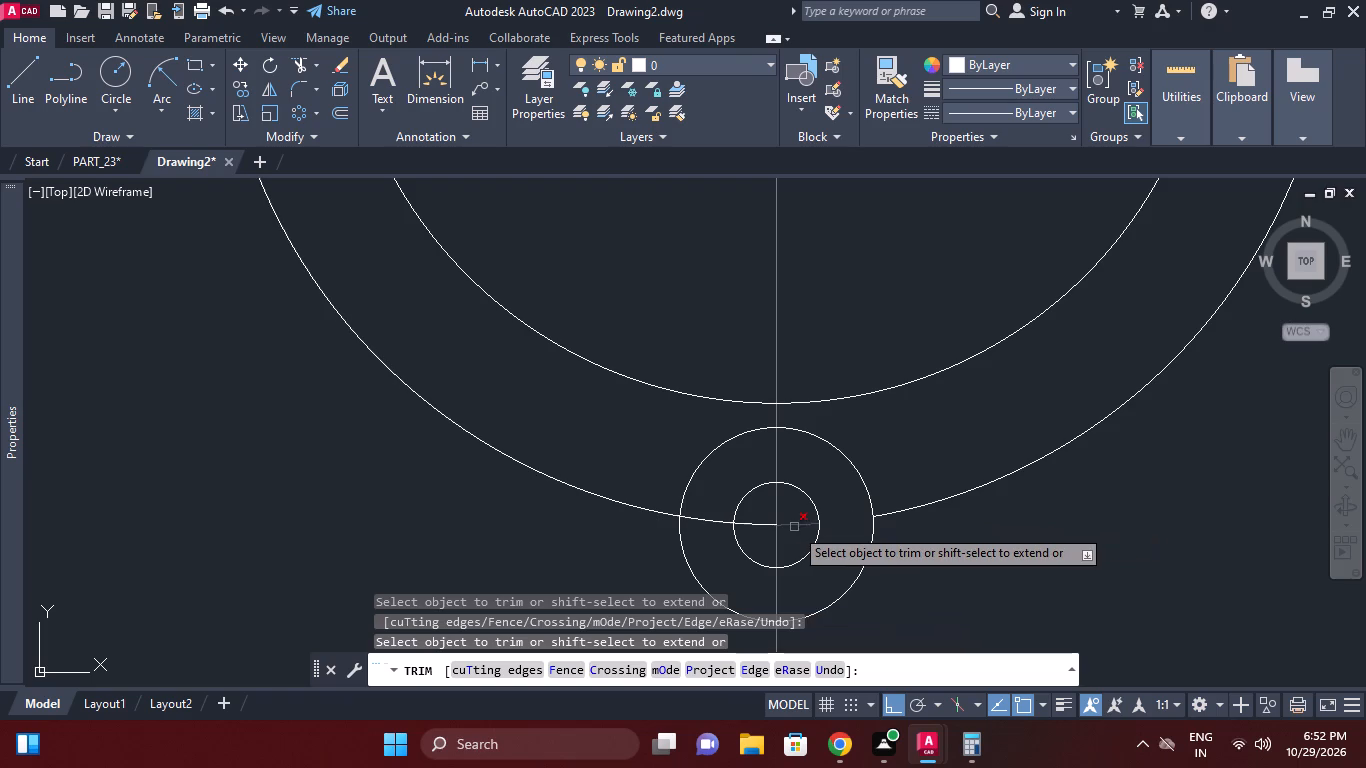
pyautogui.click(794, 527)
pyautogui.click(755, 526)
pyautogui.click(700, 524)
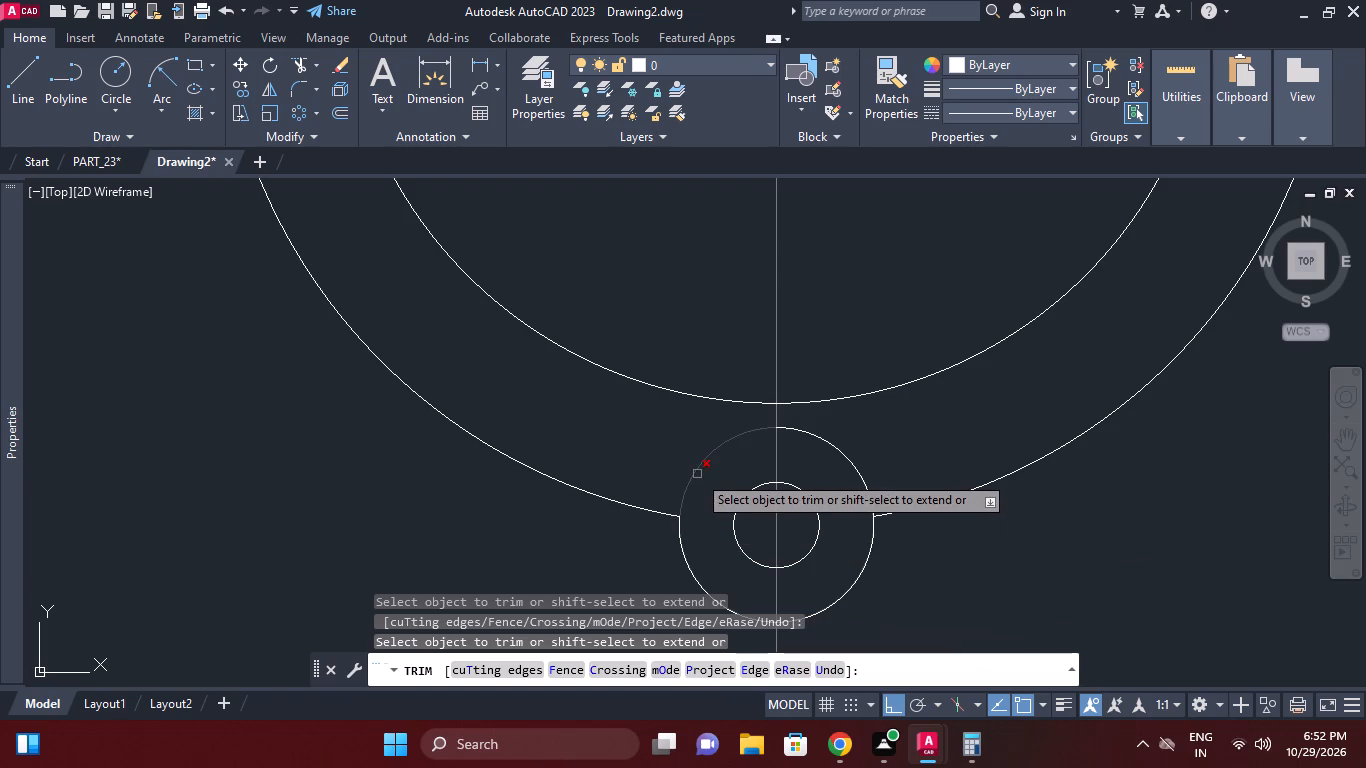
pyautogui.click(697, 474)
pyautogui.click(830, 450)
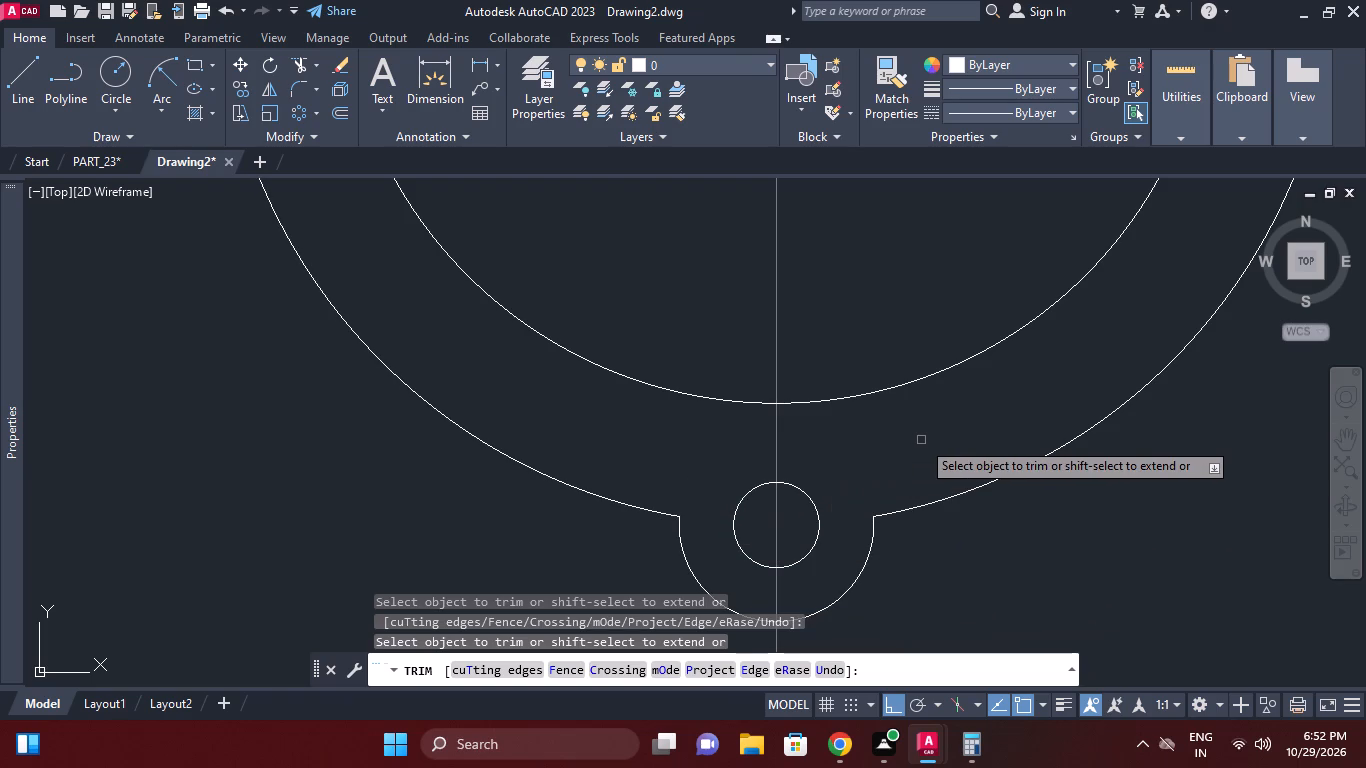
pyautogui.rightClick(921, 440)
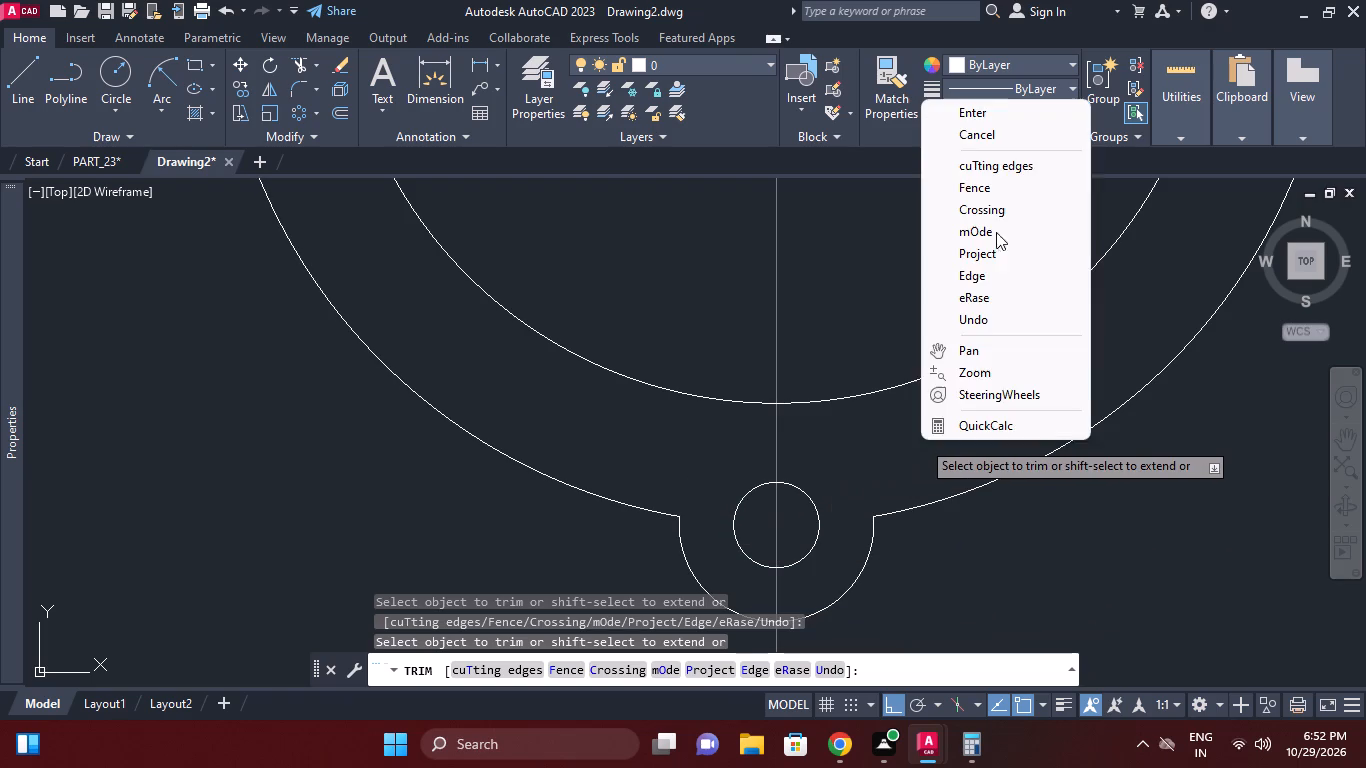
pyautogui.click(1004, 102)
# Erase the leftover arc segment inside the upper-left lug's hole.
pyautogui.scroll(-3, 940, 238)
pyautogui.moveTo(866, 334); pyautogui.dragTo(845, 471, button='middle')
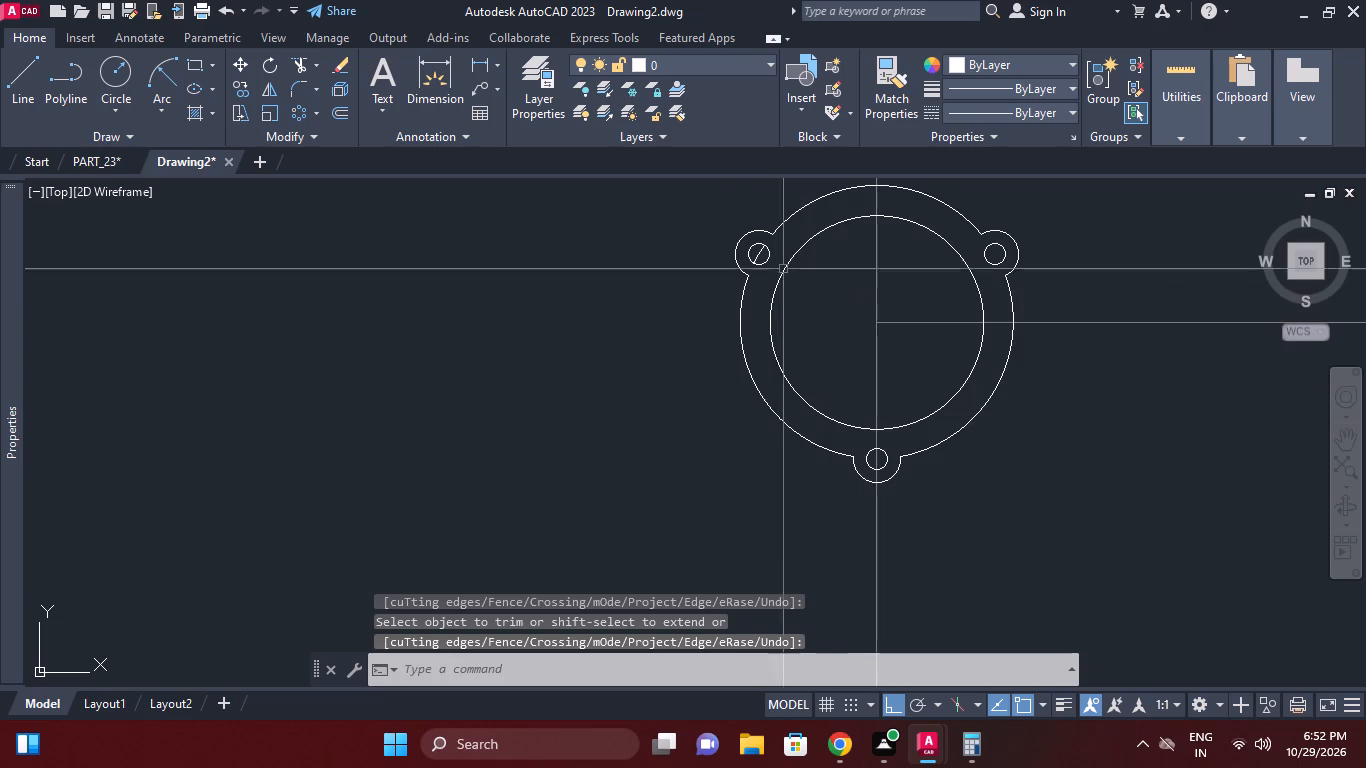
pyautogui.scroll(2, 775, 258)
pyautogui.click(748, 253)
pyautogui.rightClick(748, 253)
pyautogui.click(795, 327)
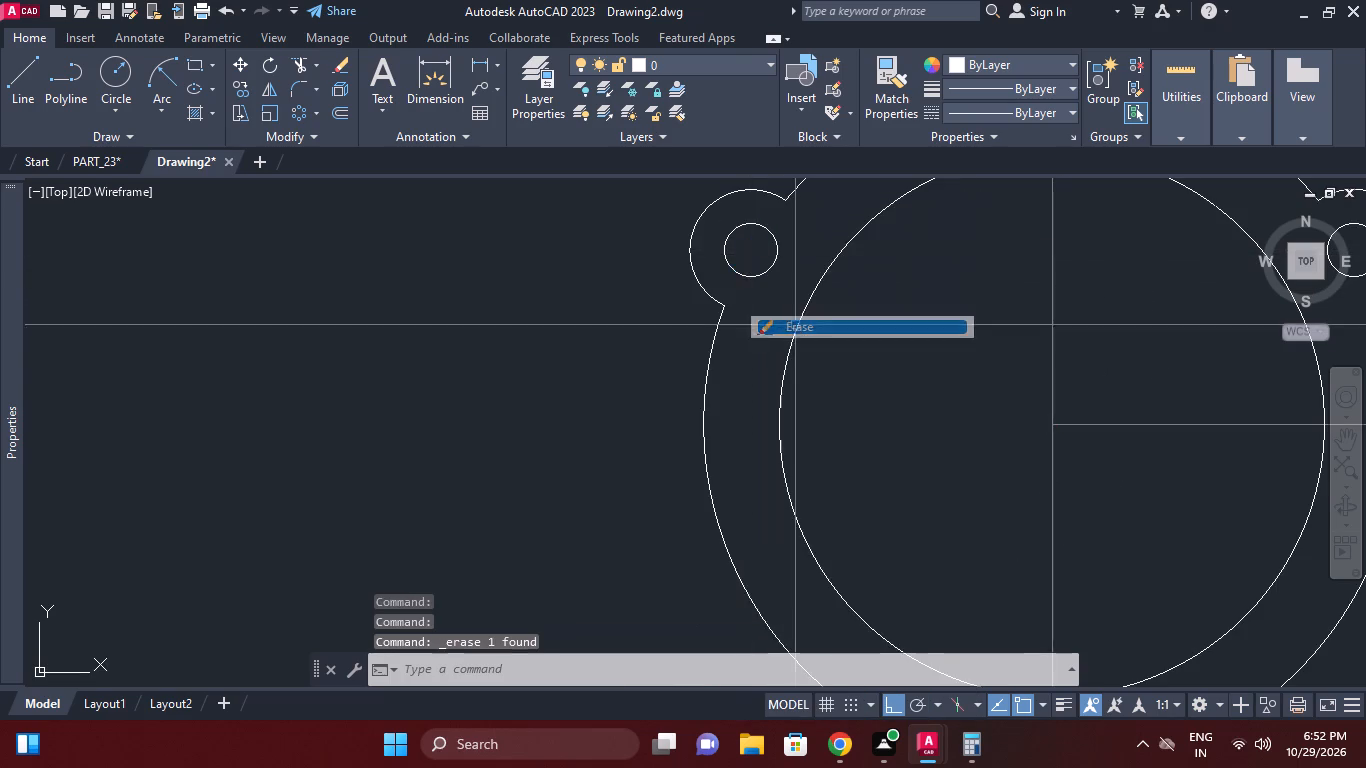
# Offset the construction line at the base's bottom edge upward by 222 mm.
pyautogui.scroll(-2, 795, 314)
pyautogui.middleClick(795, 314)
pyautogui.moveTo(866, 380); pyautogui.dragTo(735, 361, button='middle')
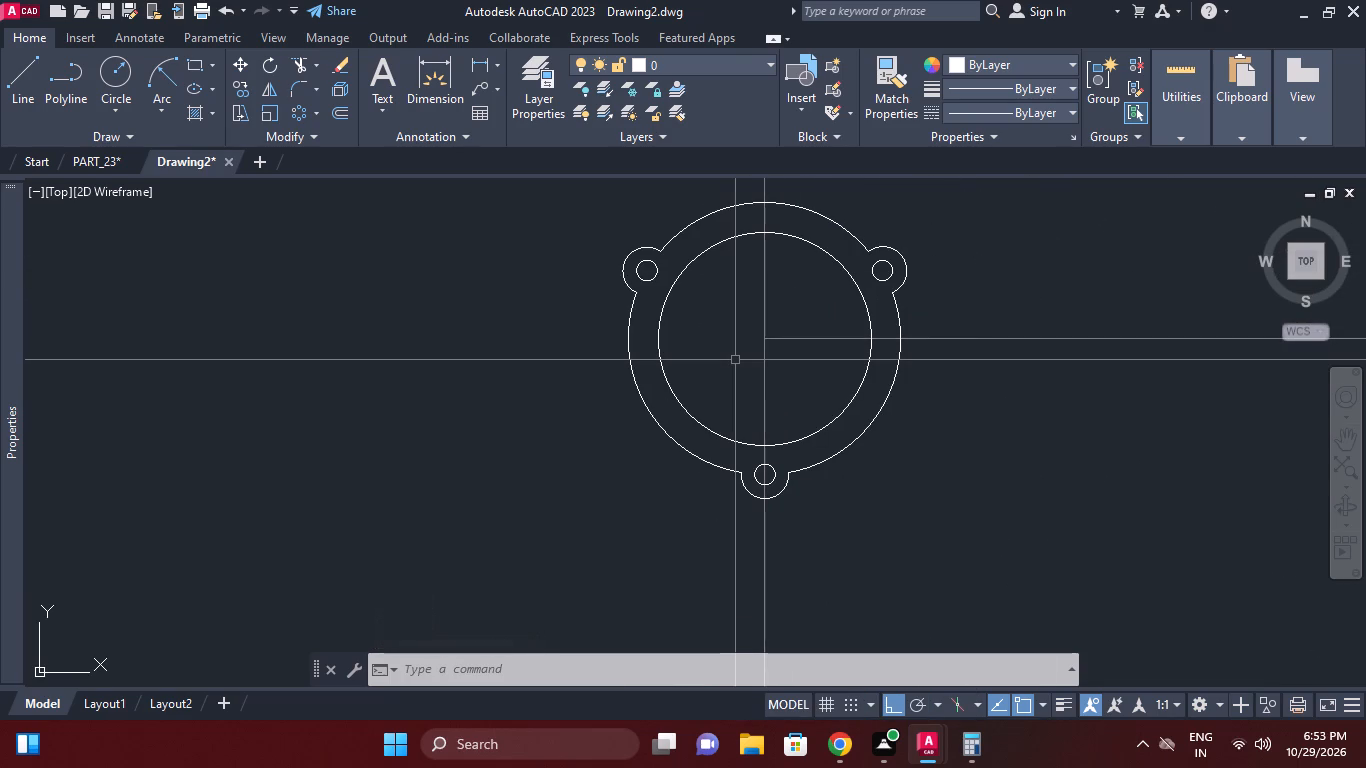
pyautogui.scroll(-2, 833, 360)
pyautogui.moveTo(833, 360); pyautogui.dragTo(800, 243, button='middle')
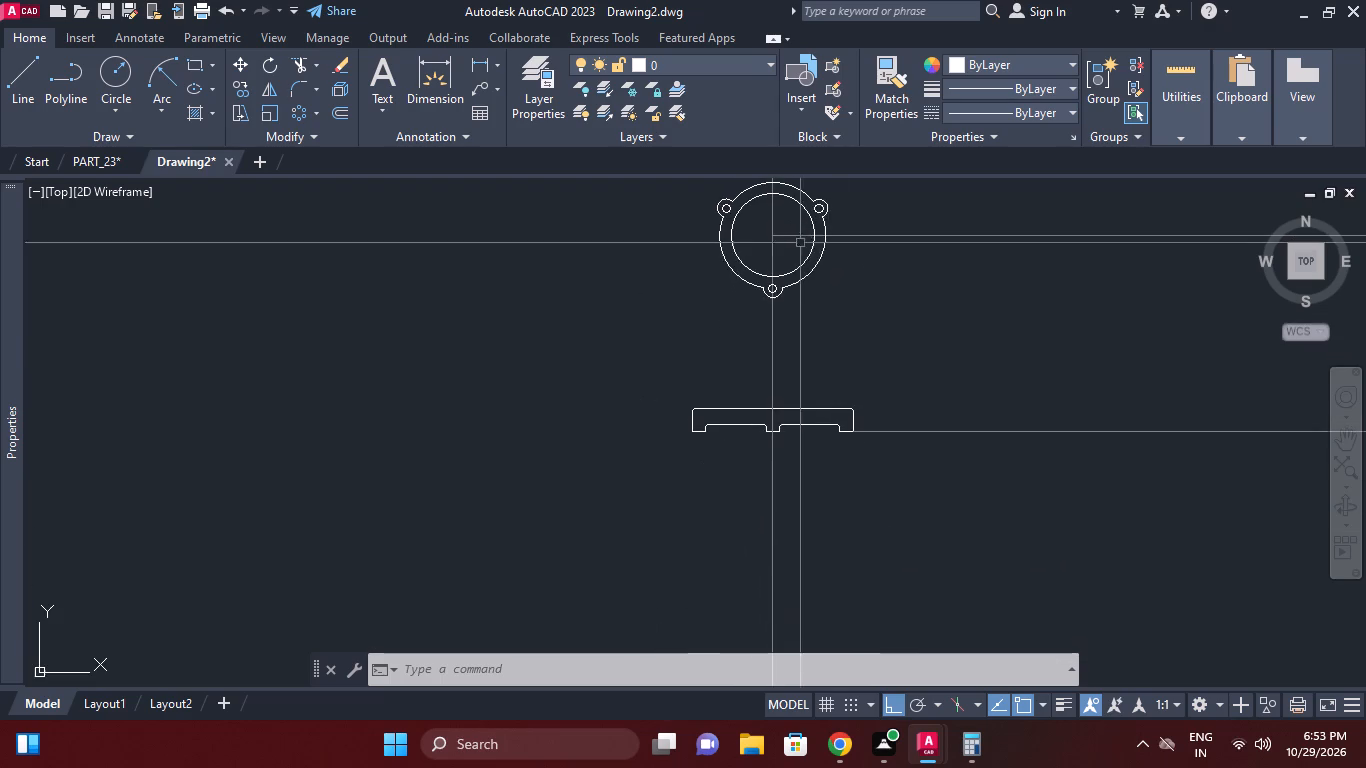
pyautogui.moveTo(818, 340); pyautogui.dragTo(717, 393, button='middle')
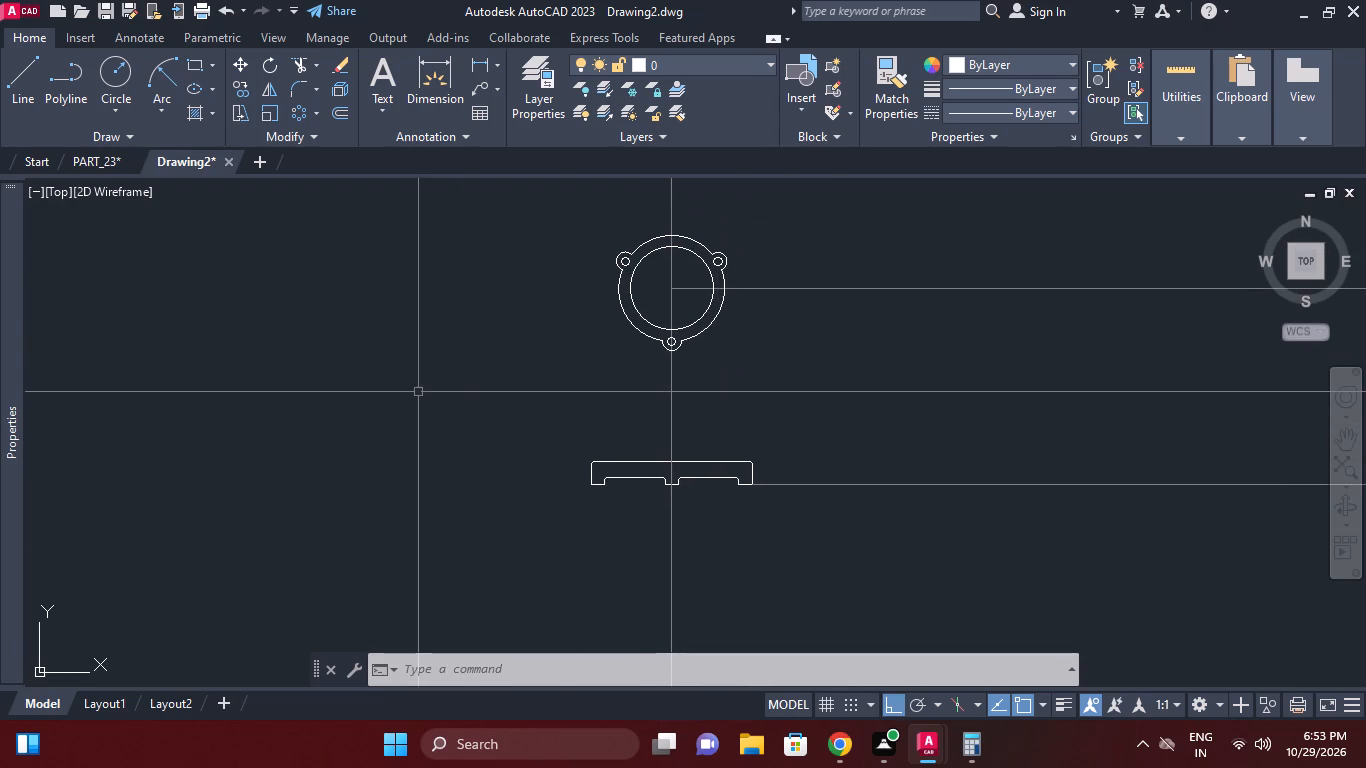
pyautogui.moveTo(842, 376); pyautogui.dragTo(817, 468, button='middle')
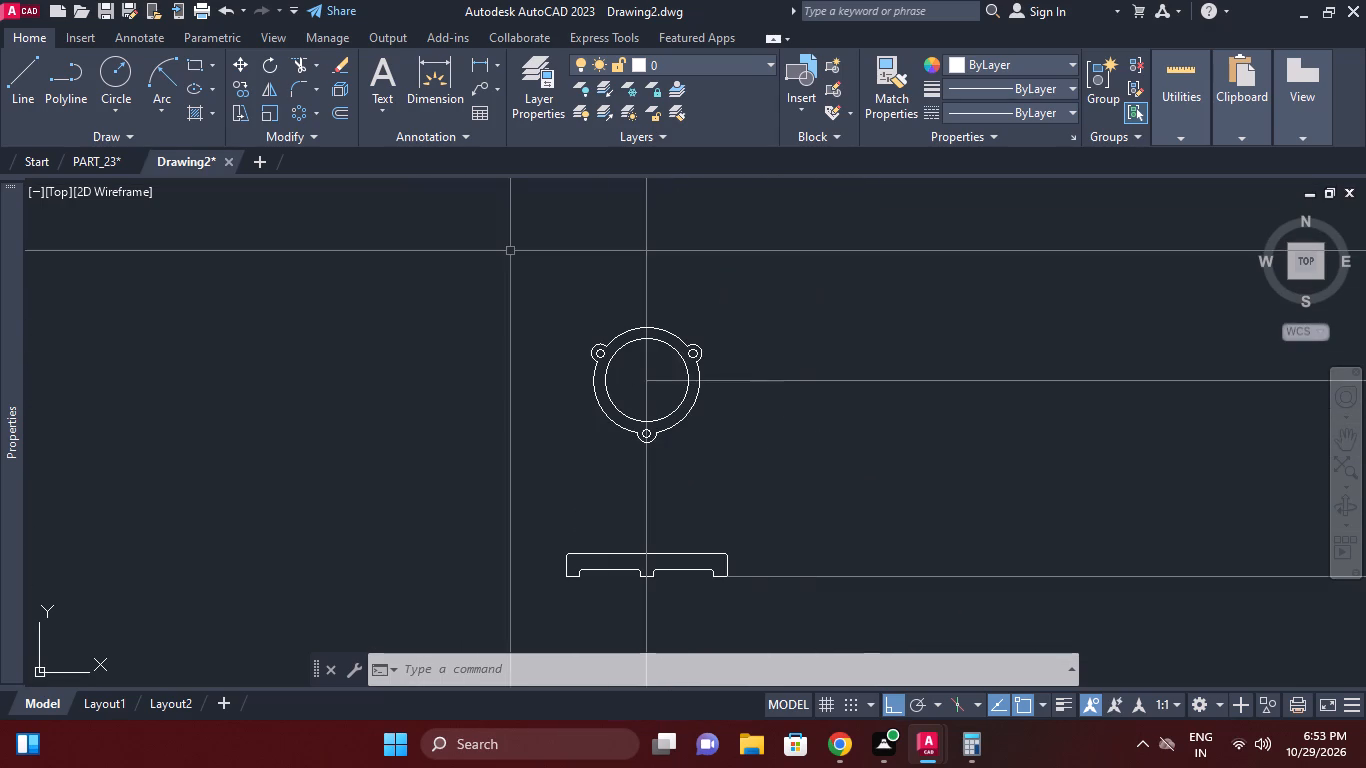
pyautogui.click(343, 118)
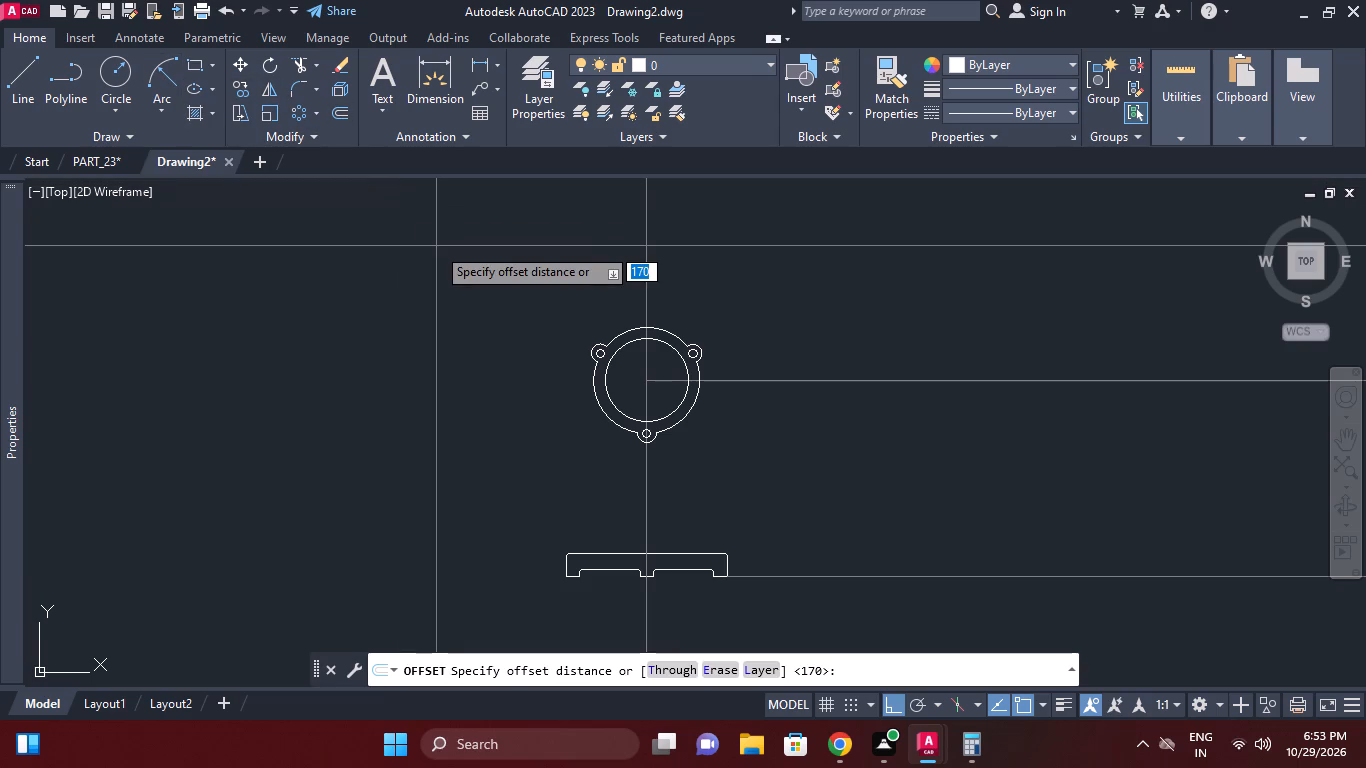
pyautogui.write('222')
pyautogui.press('Return')
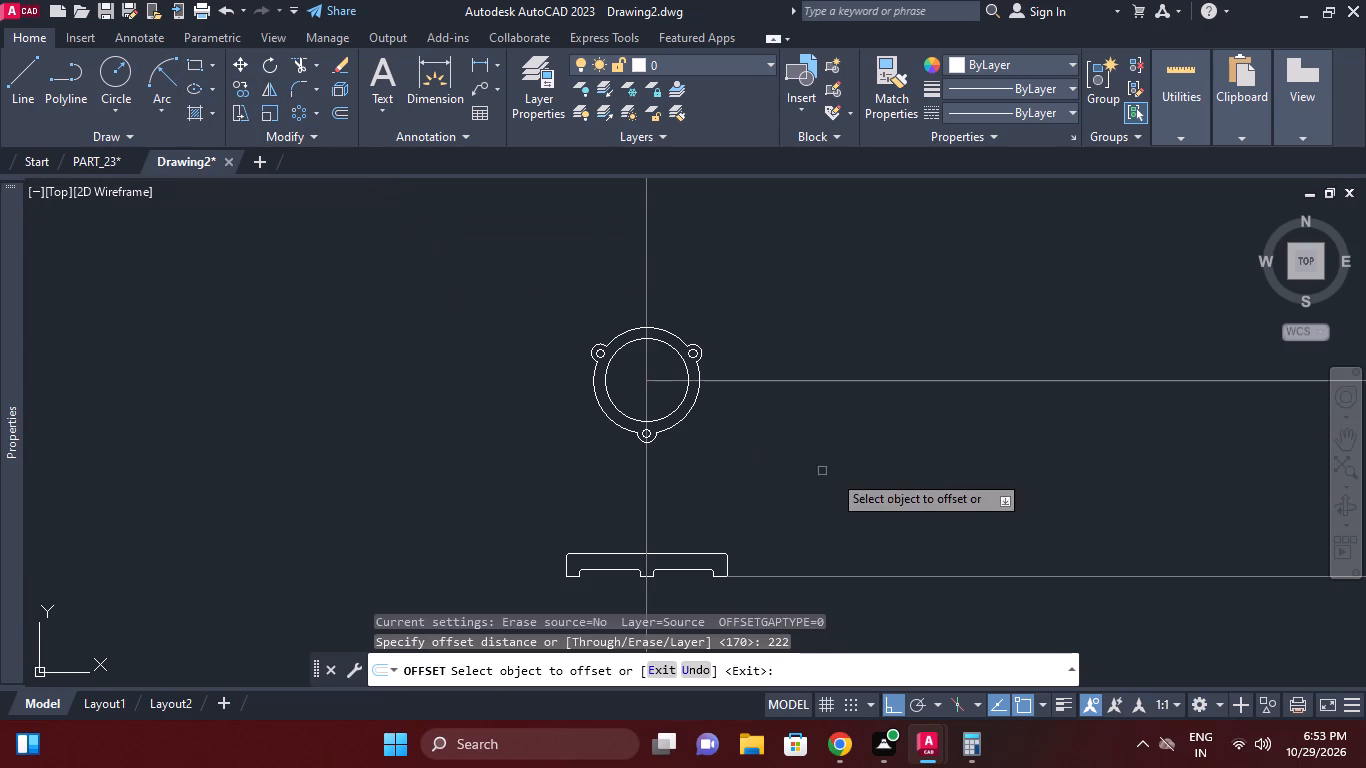
pyautogui.click(857, 577)
pyautogui.click(853, 459)
pyautogui.rightClick(693, 303)
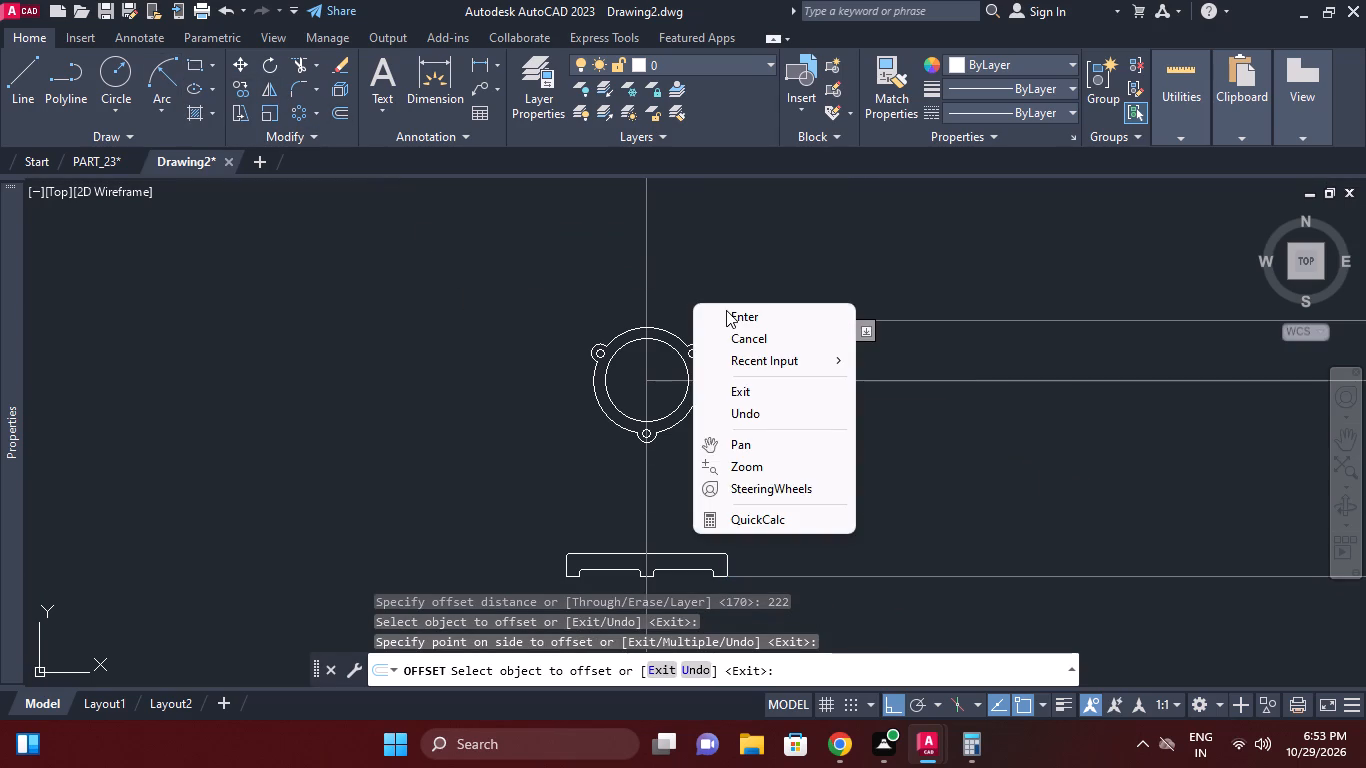
pyautogui.click(726, 310)
# Extend the 222 mm offset line to the vertical centreline above the ring.
pyautogui.click(313, 61)
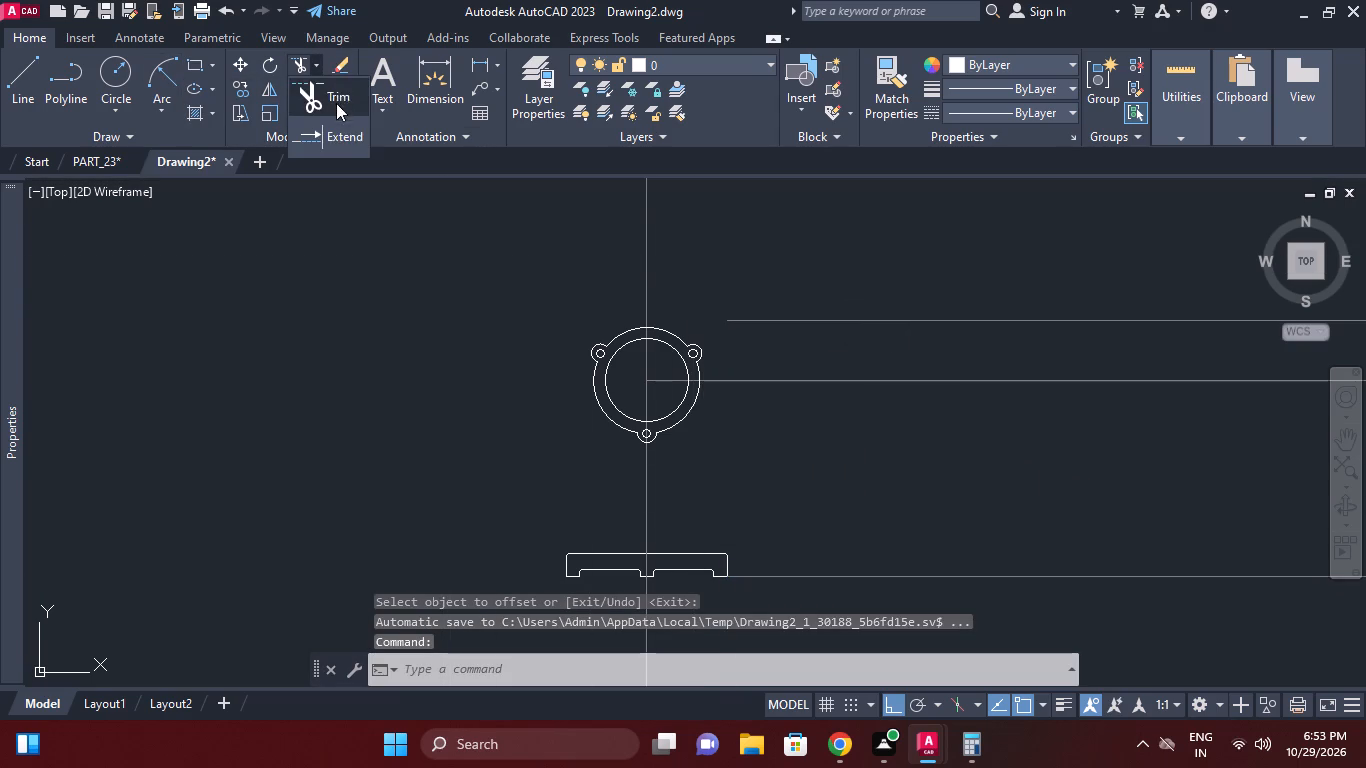
pyautogui.click(336, 123)
pyautogui.moveTo(677, 215); pyautogui.dragTo(658, 221)
pyautogui.click(568, 258)
pyautogui.rightClick(605, 253)
pyautogui.click(791, 332)
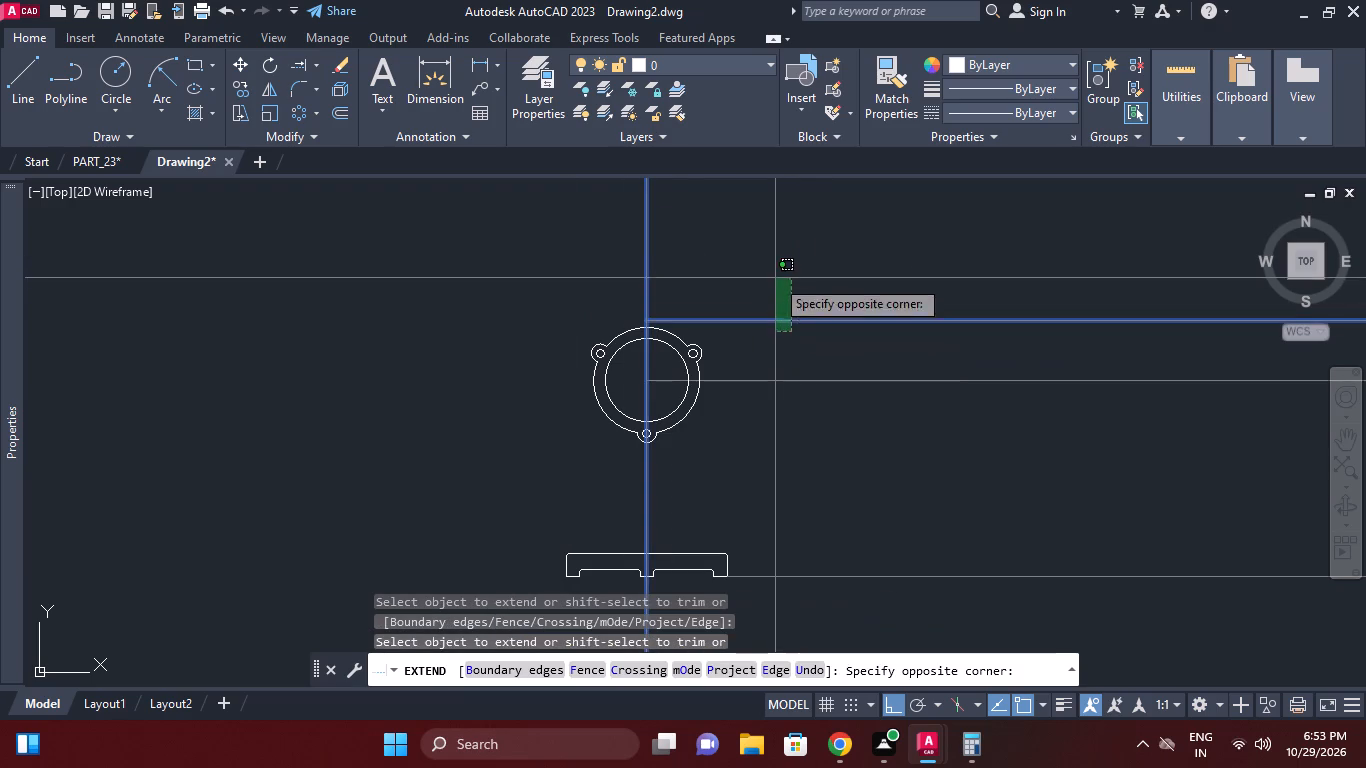
pyautogui.click(775, 277)
pyautogui.rightClick(782, 286)
pyautogui.click(832, 297)
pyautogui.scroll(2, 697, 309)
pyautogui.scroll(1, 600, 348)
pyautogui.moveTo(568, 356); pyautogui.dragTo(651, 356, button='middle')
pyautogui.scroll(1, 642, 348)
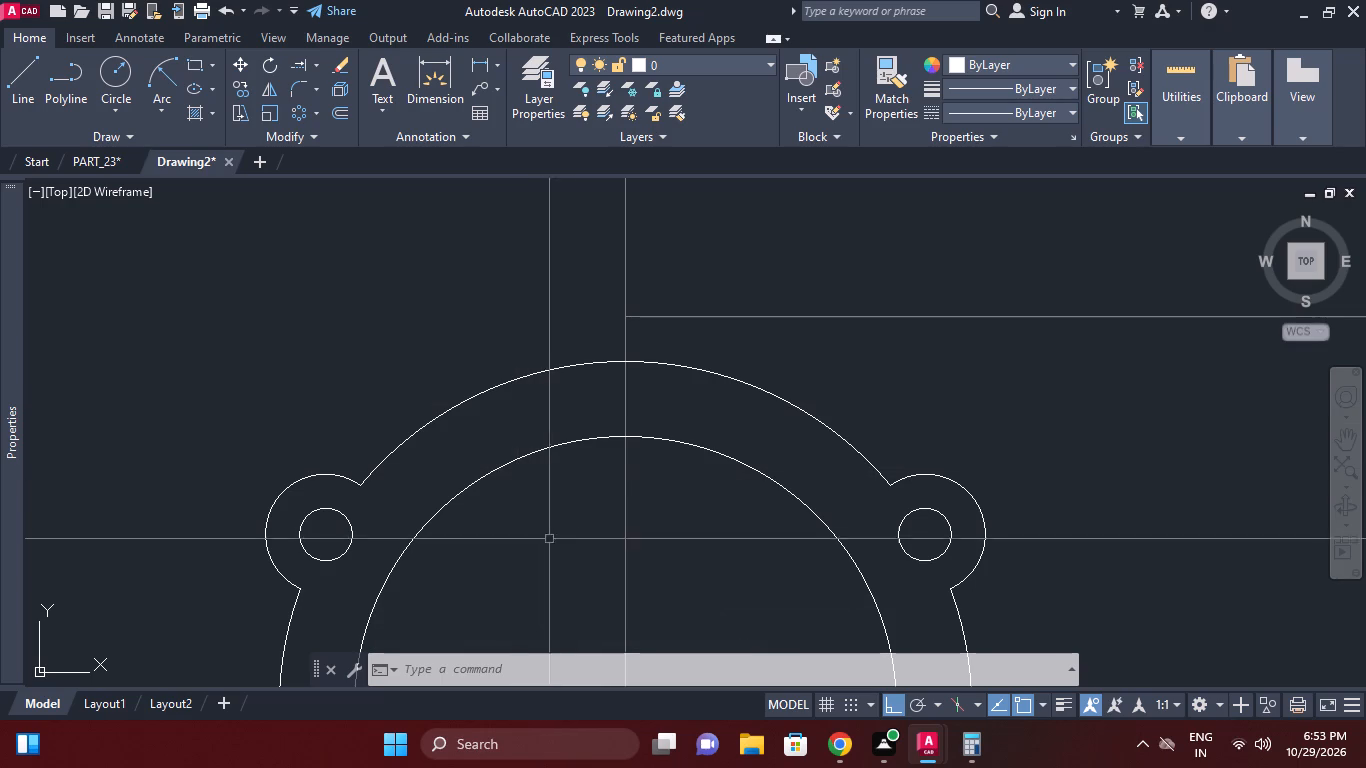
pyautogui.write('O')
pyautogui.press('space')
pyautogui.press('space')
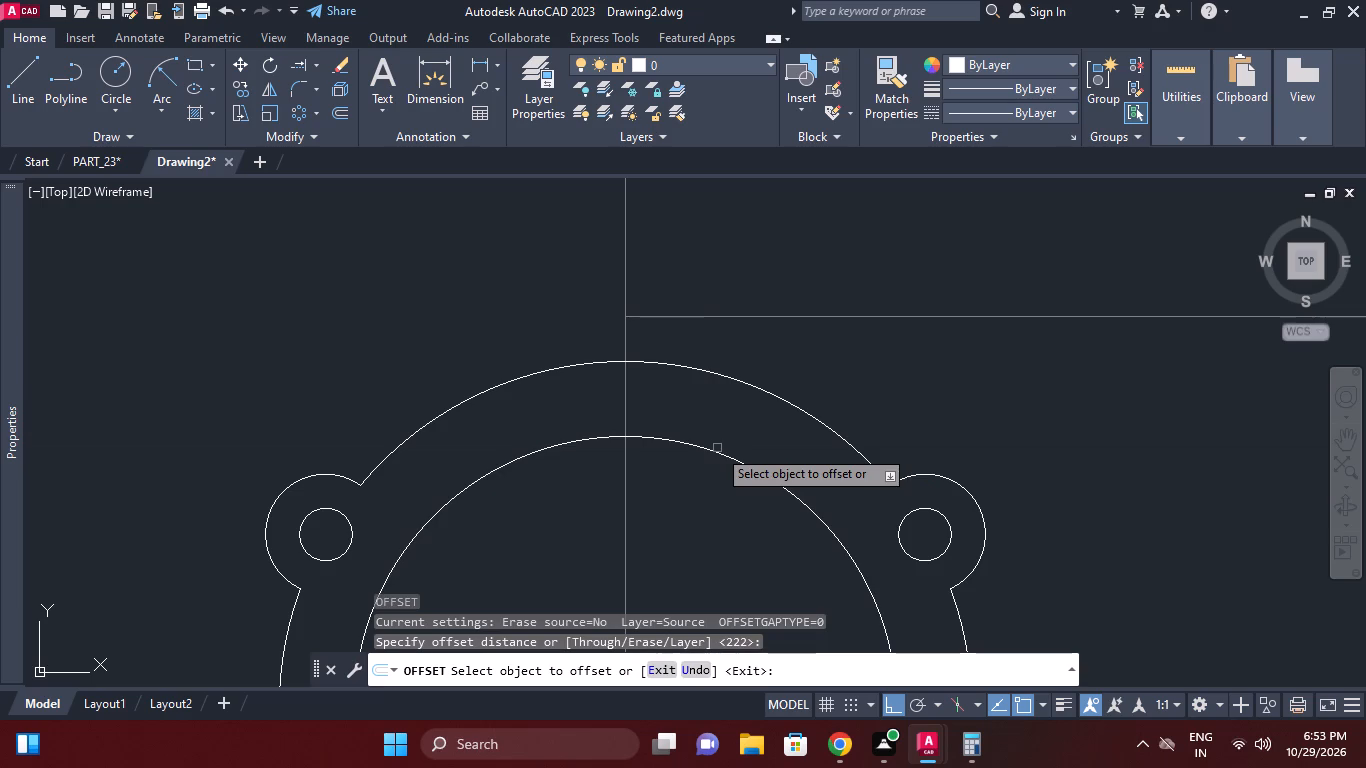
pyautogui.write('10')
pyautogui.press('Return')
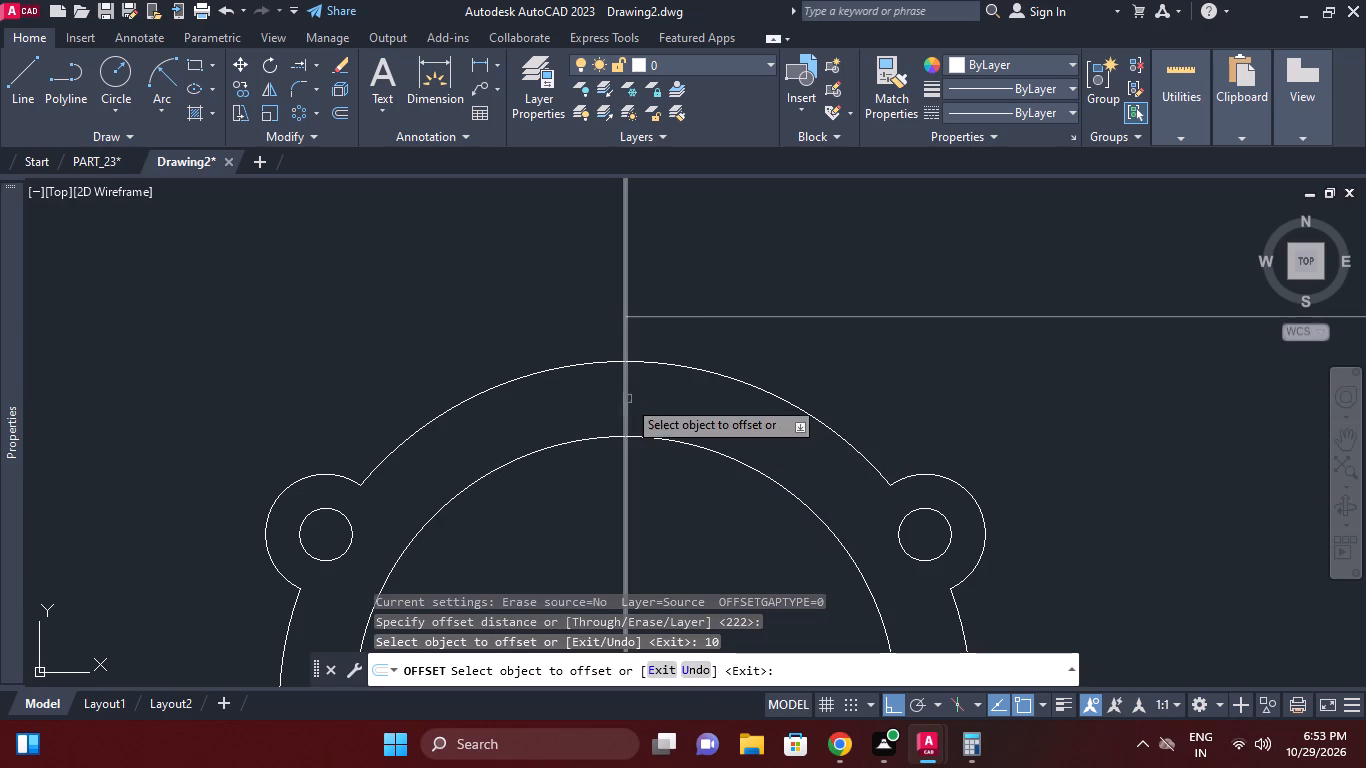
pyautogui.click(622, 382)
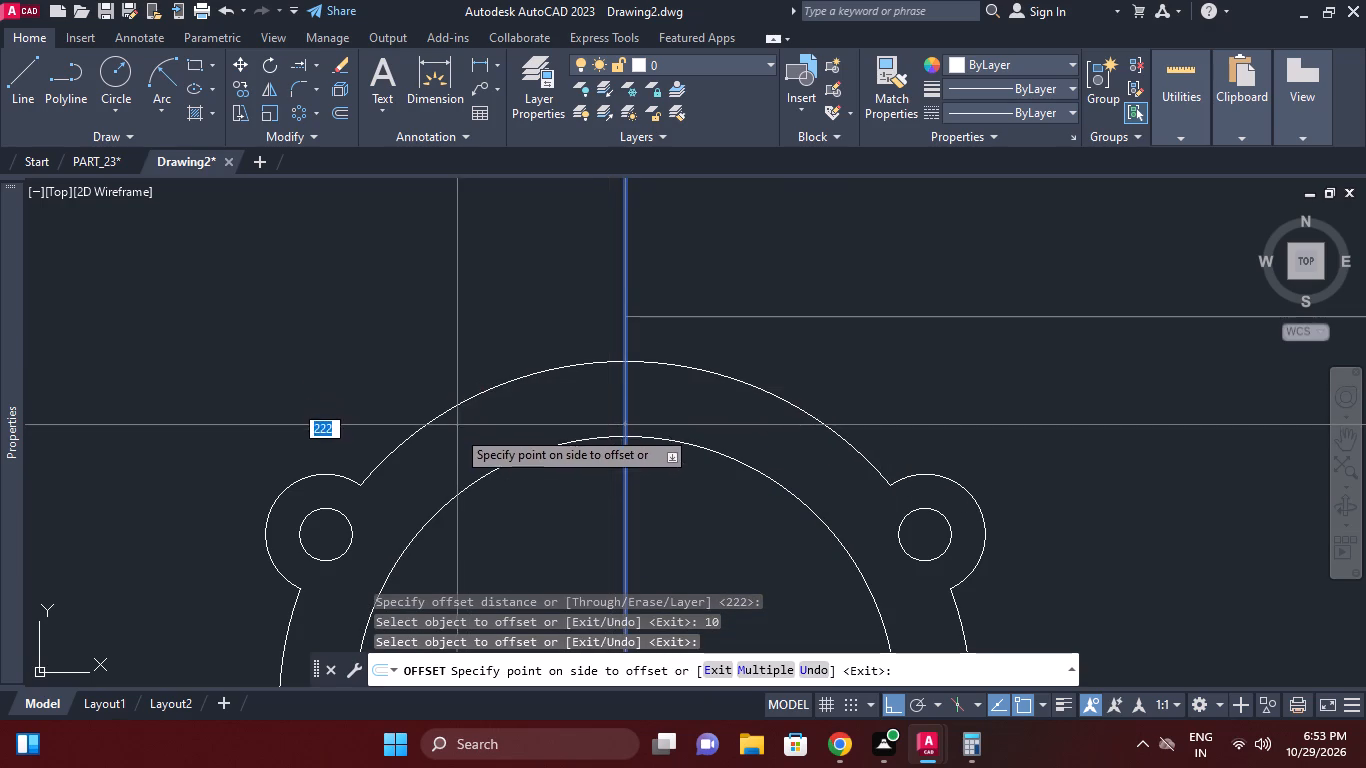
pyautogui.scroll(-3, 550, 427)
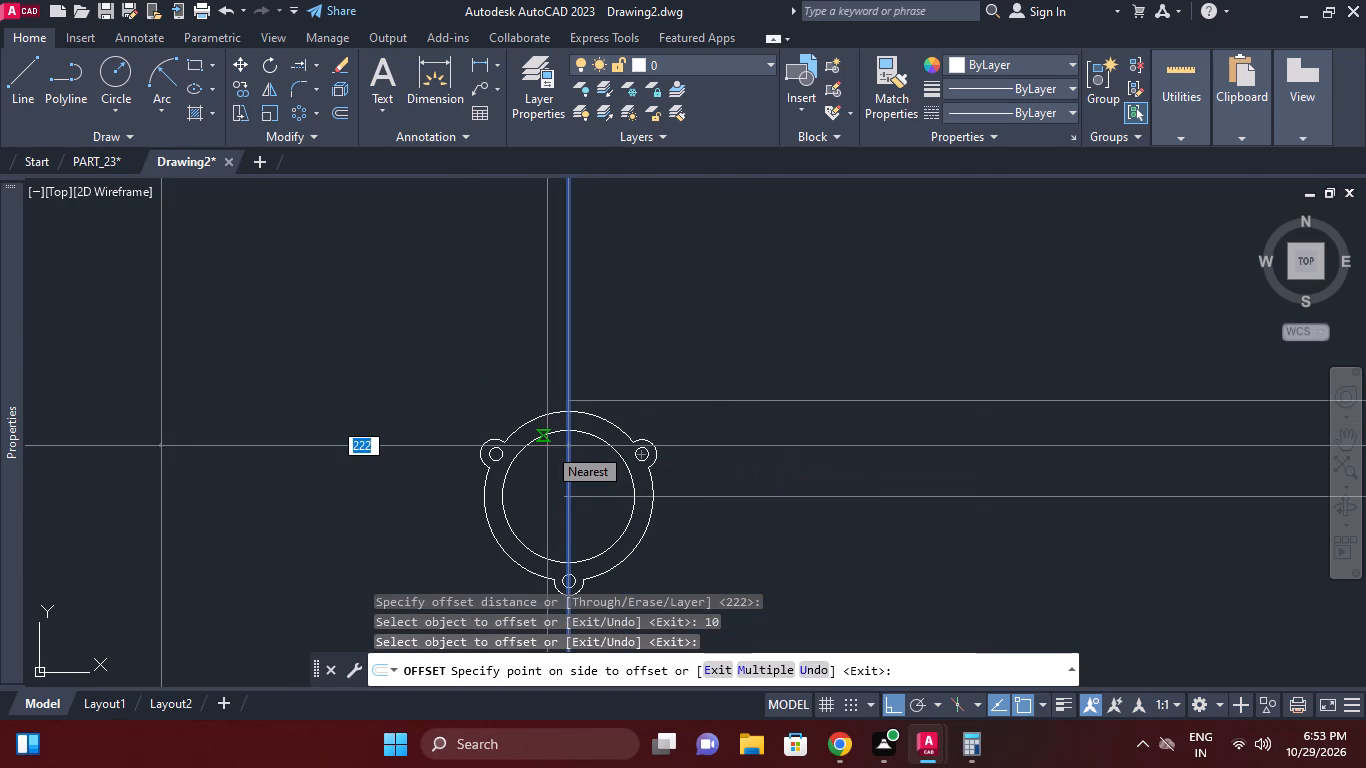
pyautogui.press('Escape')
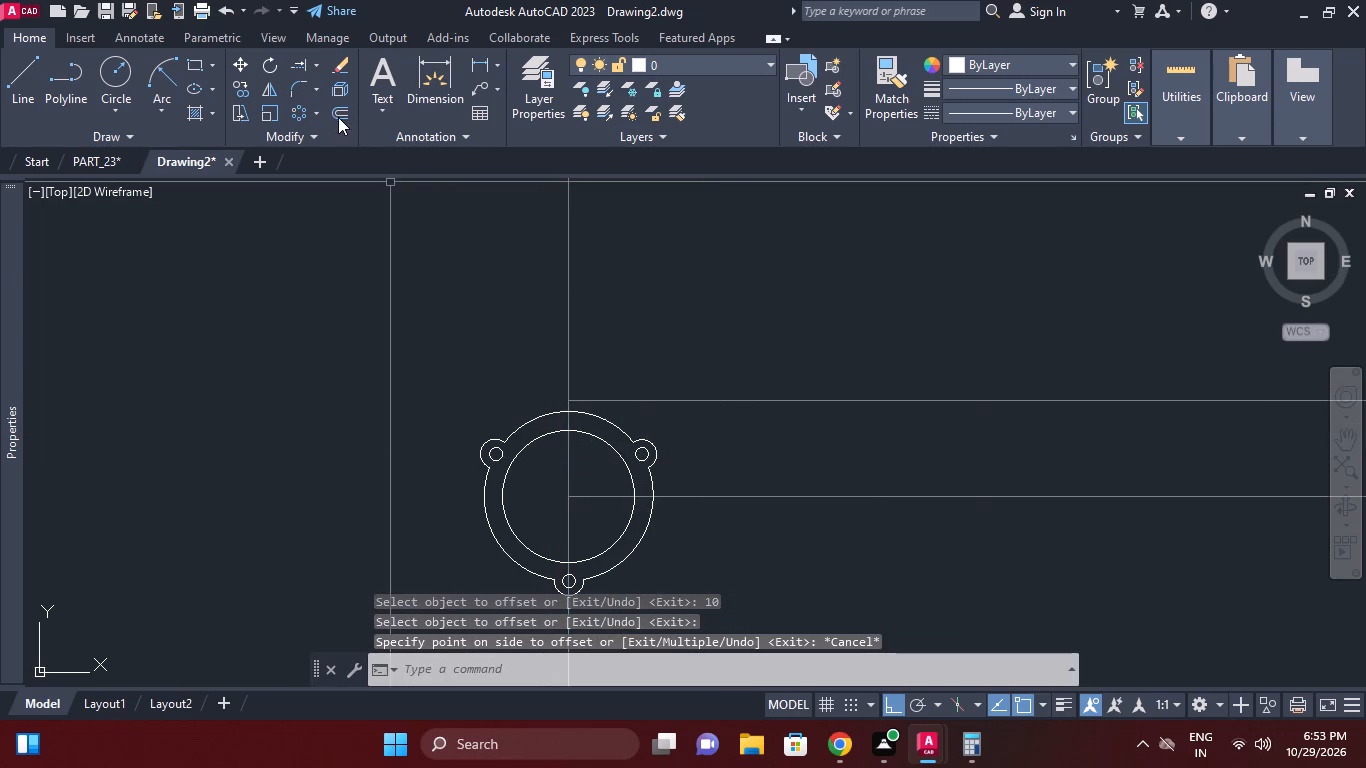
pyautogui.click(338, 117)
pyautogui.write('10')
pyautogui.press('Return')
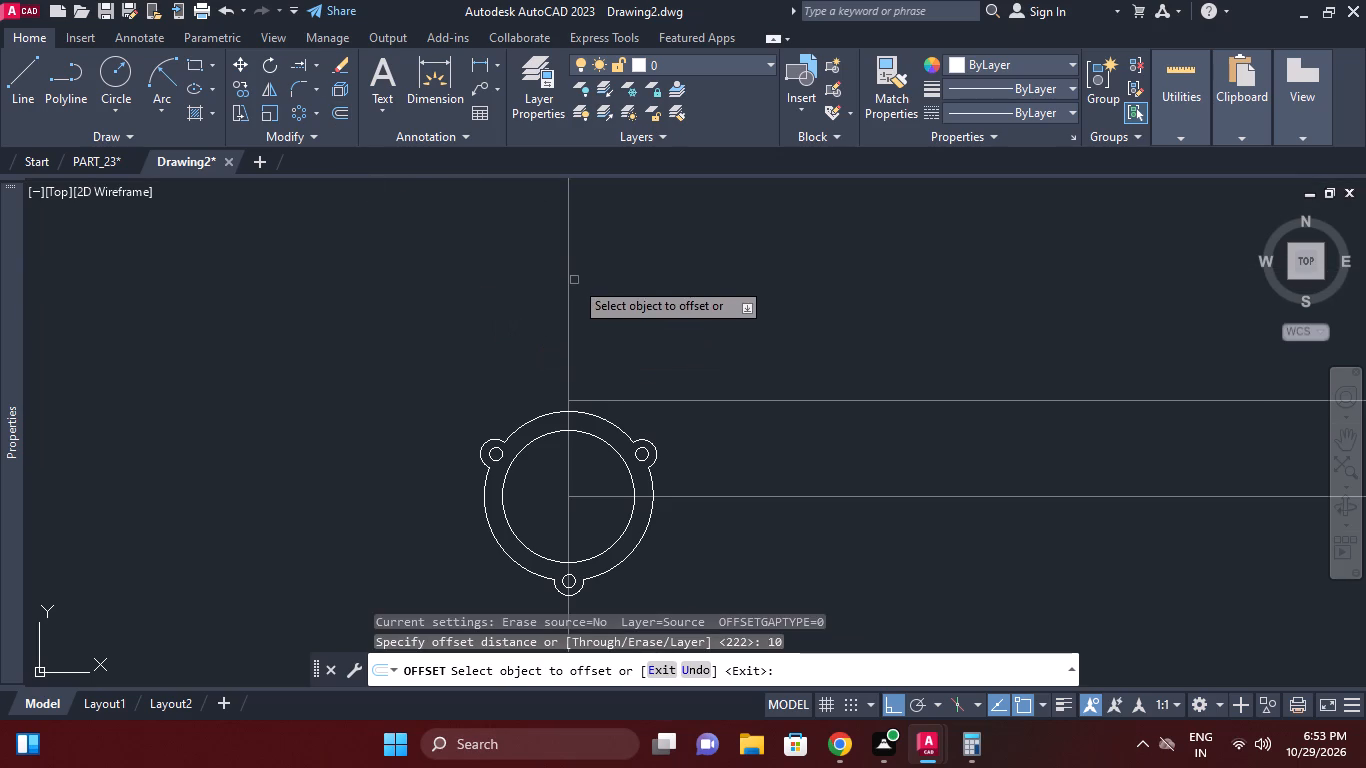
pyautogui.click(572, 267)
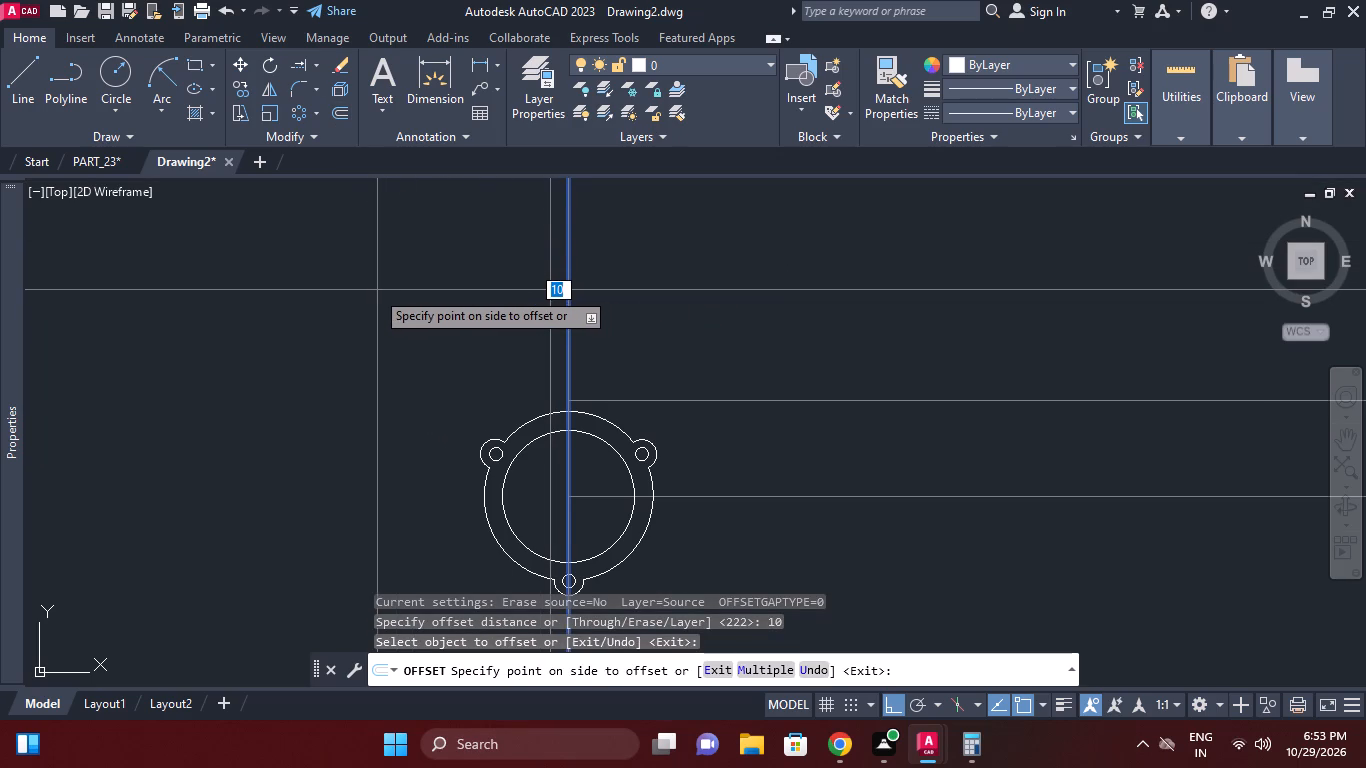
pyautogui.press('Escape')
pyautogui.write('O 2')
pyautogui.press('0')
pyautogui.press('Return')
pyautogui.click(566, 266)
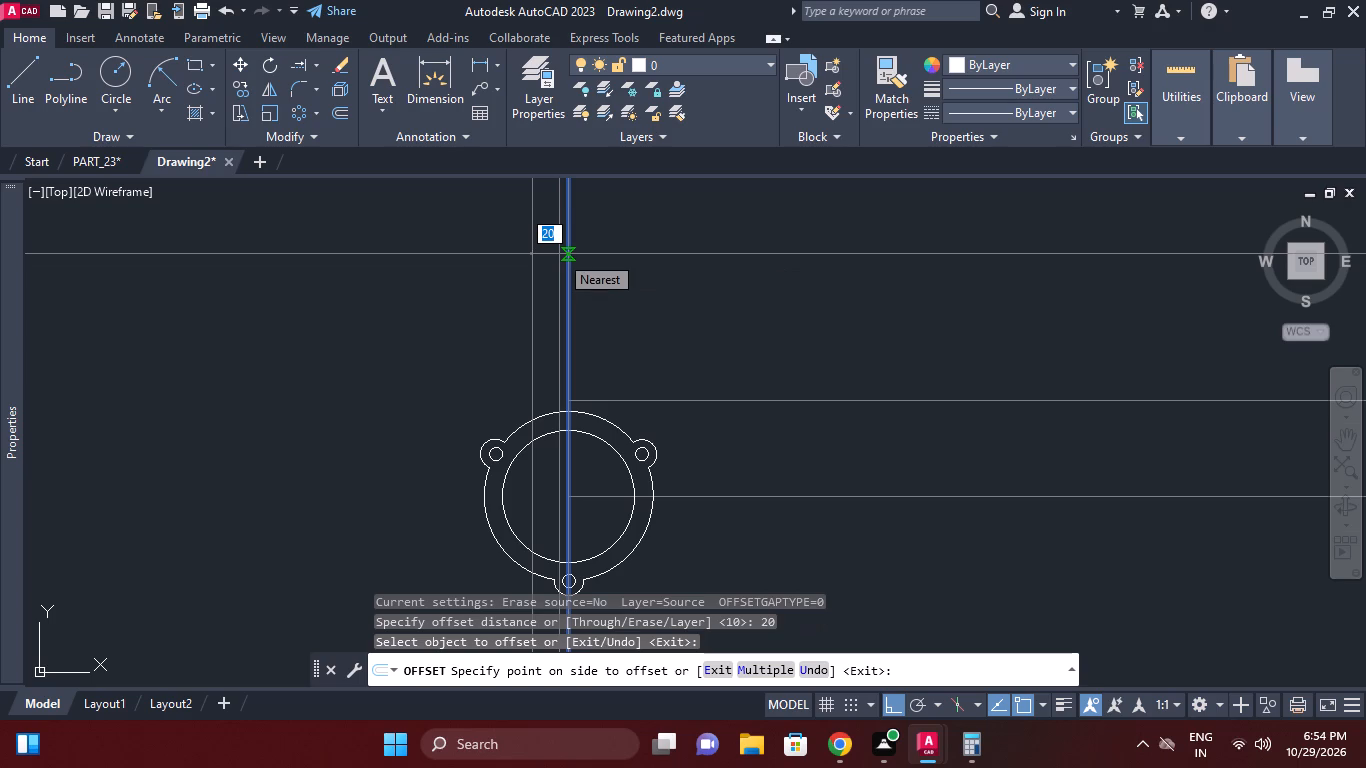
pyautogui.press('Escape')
# Offset the vertical centreline 15 mm to each side.
pyautogui.press('o')
pyautogui.press('space')
pyautogui.write('1')
pyautogui.press('5')
pyautogui.press('Return')
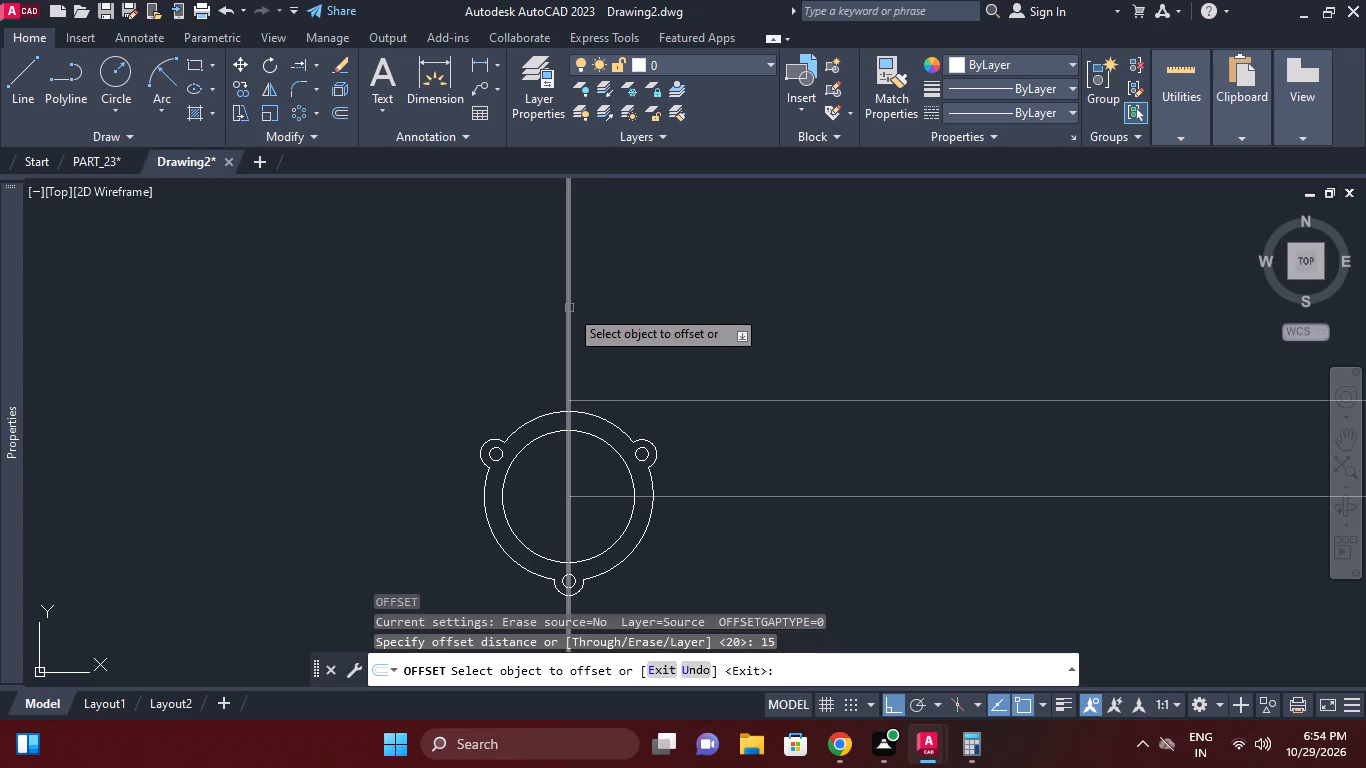
pyautogui.click(567, 309)
pyautogui.click(547, 289)
pyautogui.click(571, 304)
pyautogui.click(610, 277)
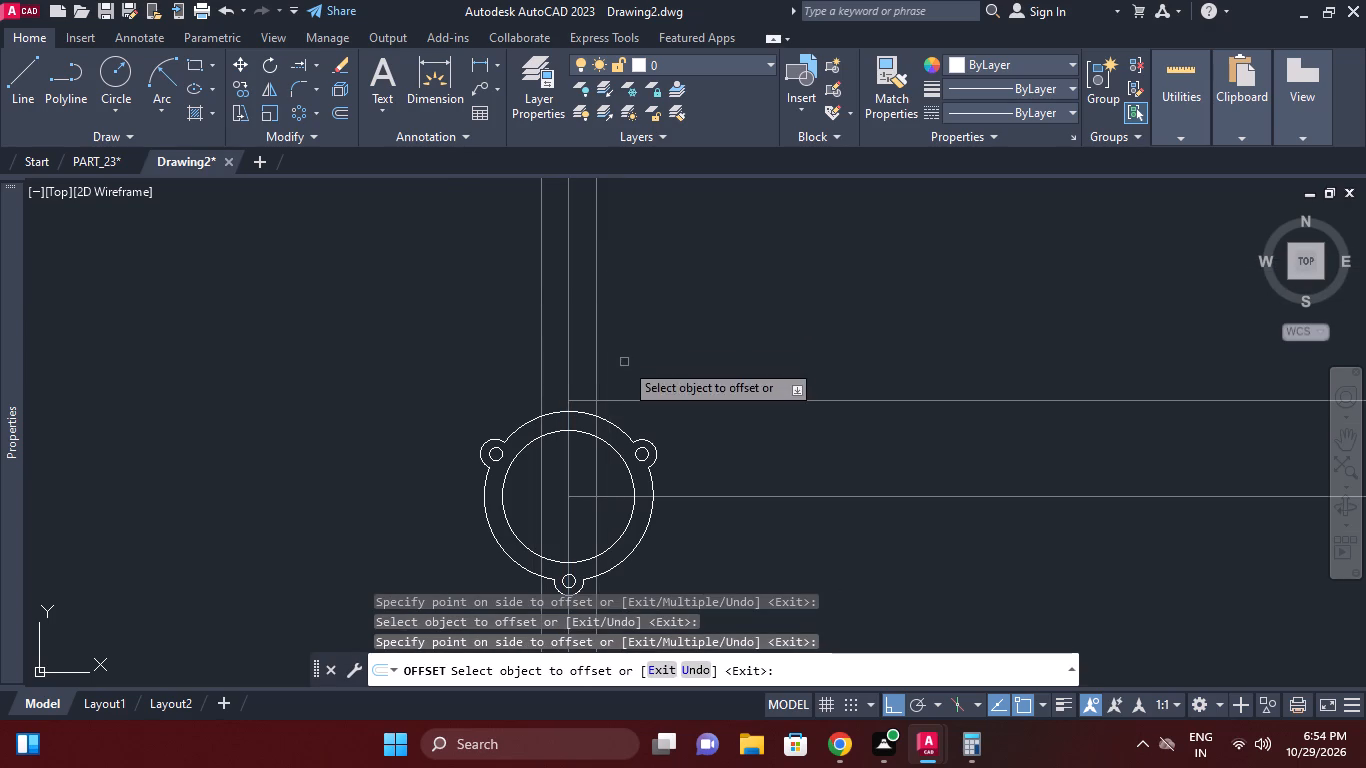
pyautogui.scroll(2, 614, 399)
pyautogui.rightClick(658, 434)
pyautogui.click(688, 444)
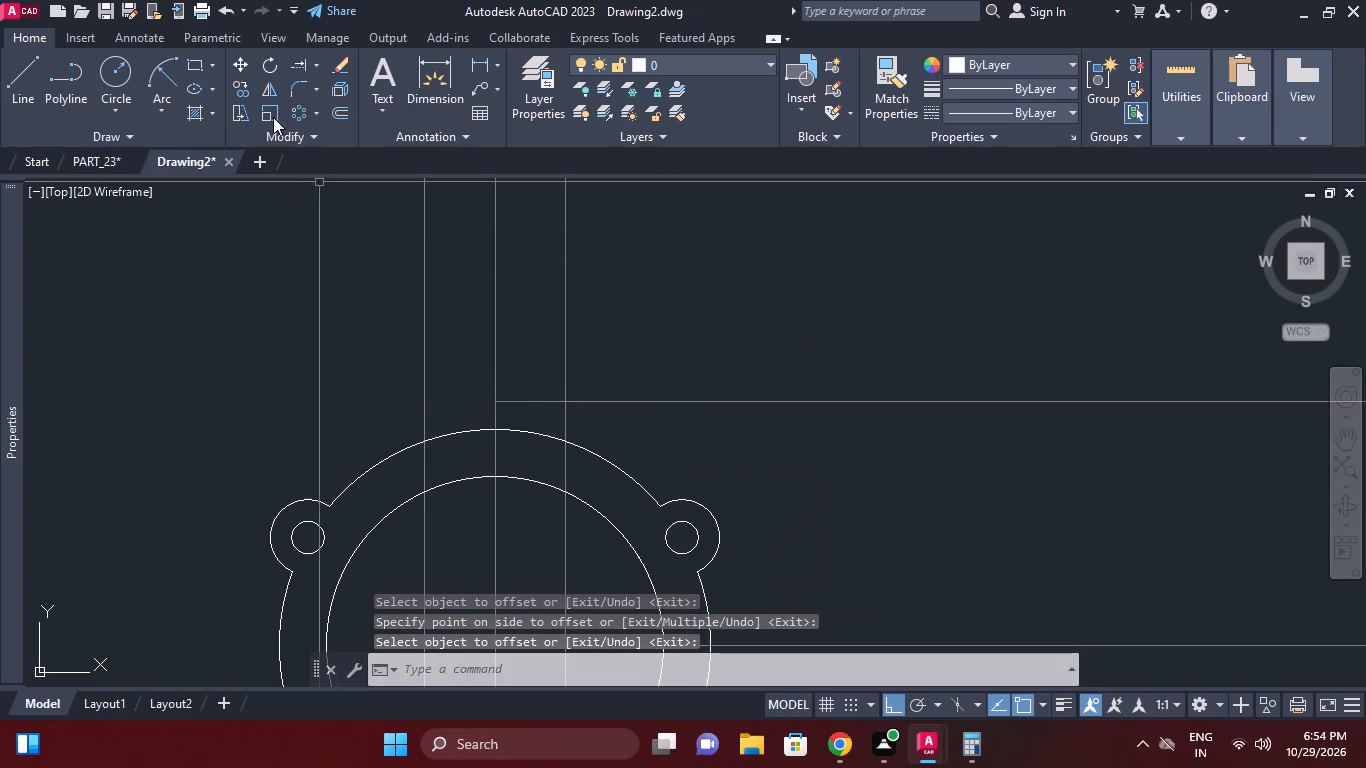
# Extend the horizontal line above the ring to the left 15 mm offset line.
pyautogui.click(306, 63)
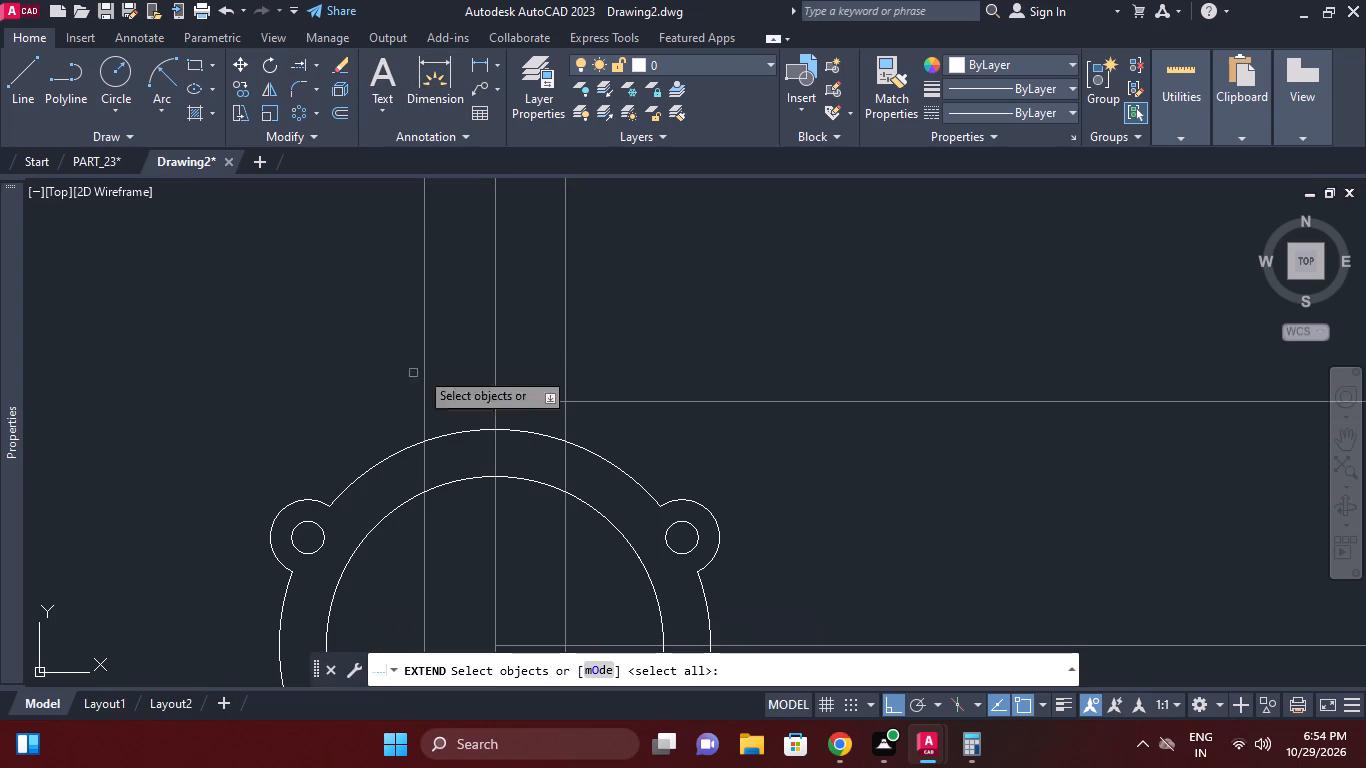
pyautogui.click(471, 290)
pyautogui.click(390, 315)
pyautogui.rightClick(390, 316)
pyautogui.click(565, 402)
pyautogui.rightClick(645, 357)
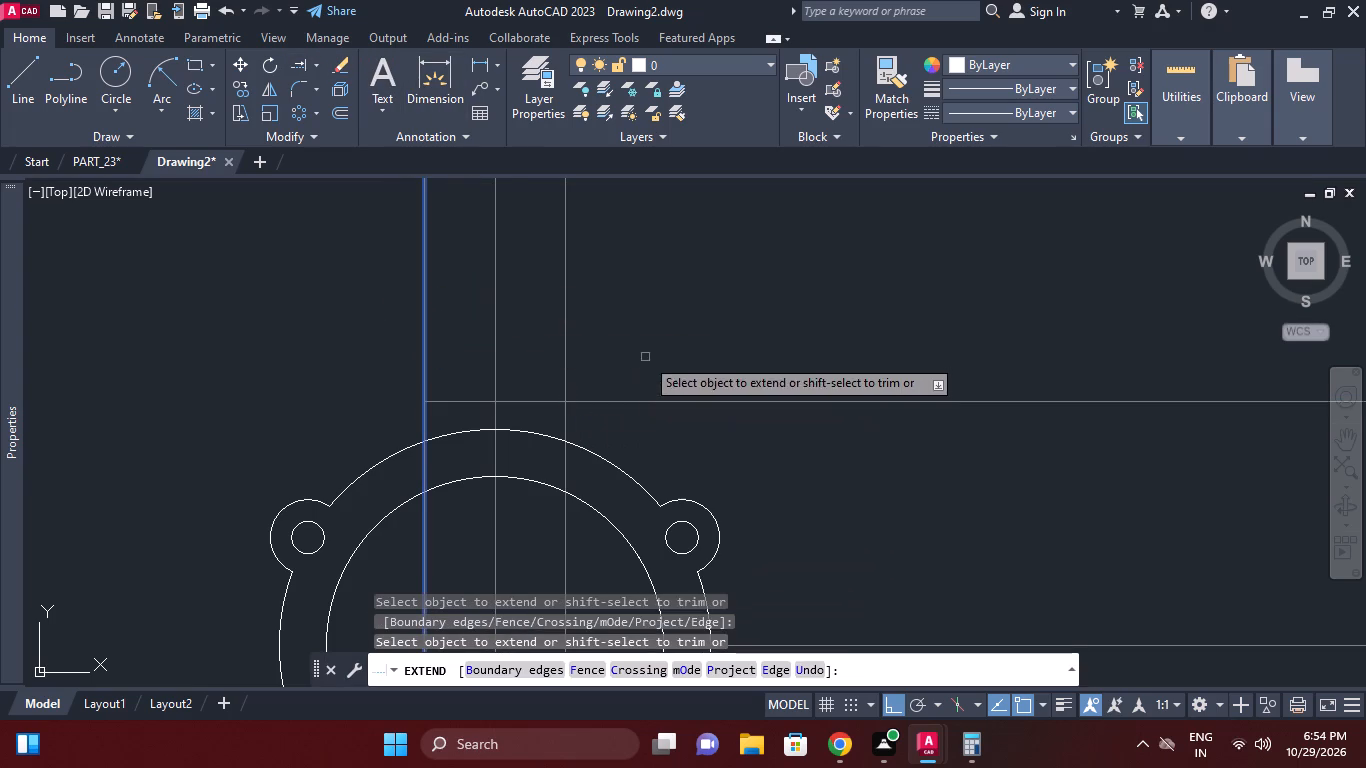
pyautogui.click(735, 387)
# Draw a three-sided line outline from the ring's outer arc up the left offset line, across the horizontal line, and down to the arc at the right offset.
pyautogui.moveTo(569, 380); pyautogui.dragTo(598, 282, button='middle')
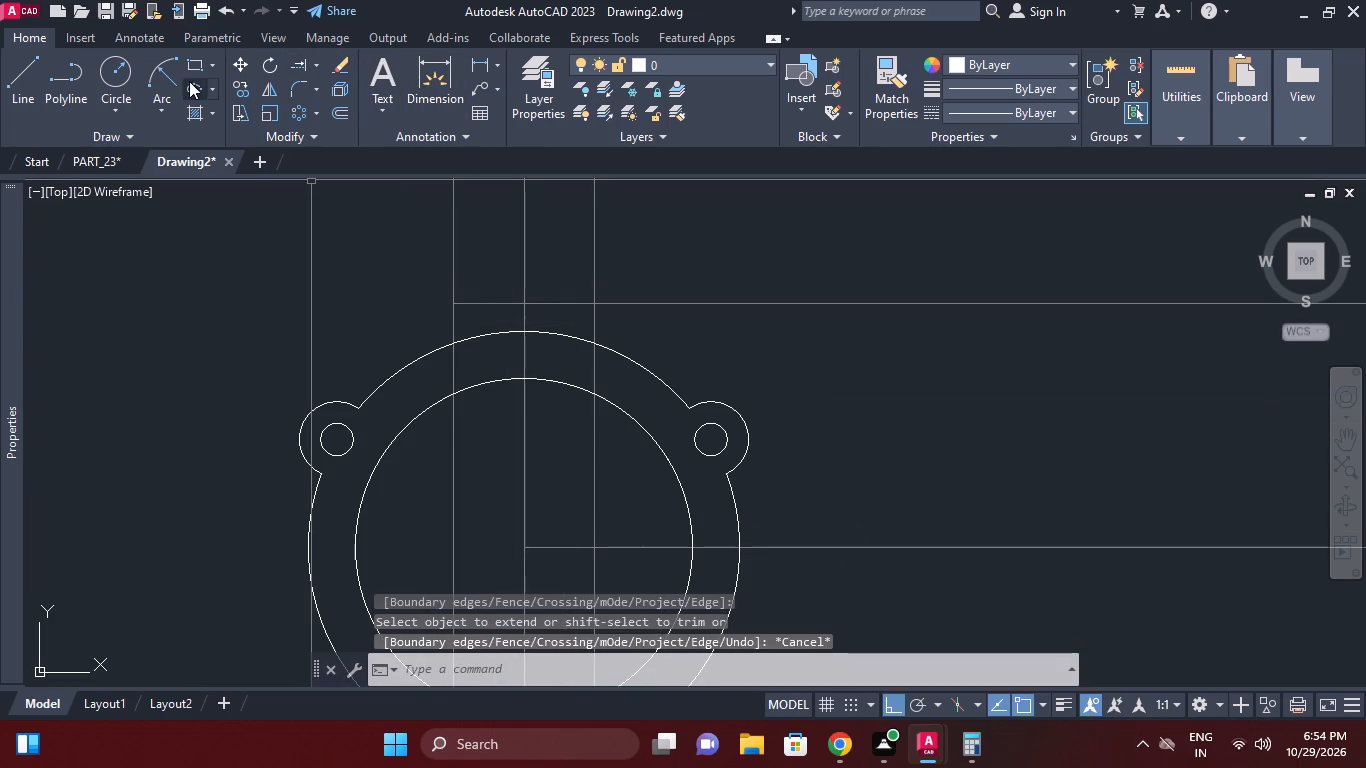
pyautogui.click(29, 78)
pyautogui.click(453, 347)
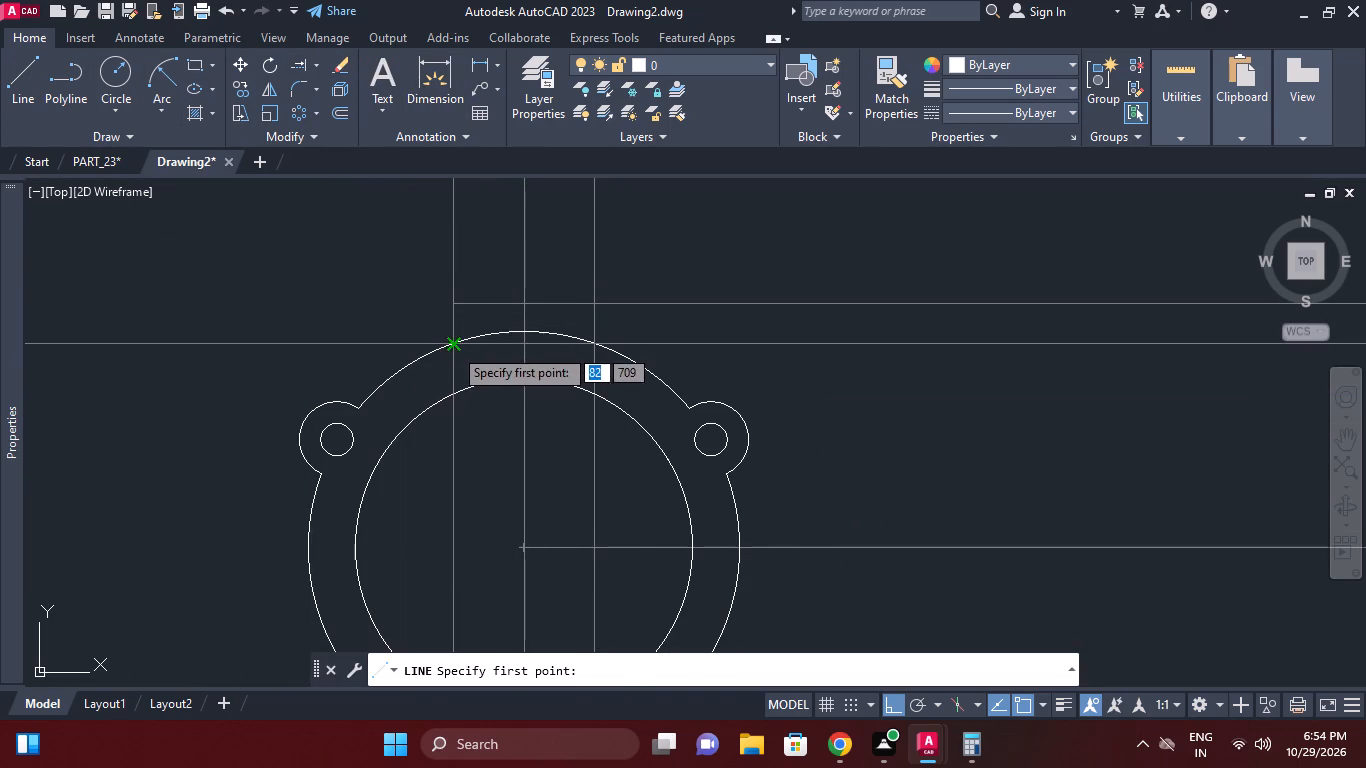
pyautogui.click(454, 304)
pyautogui.click(597, 300)
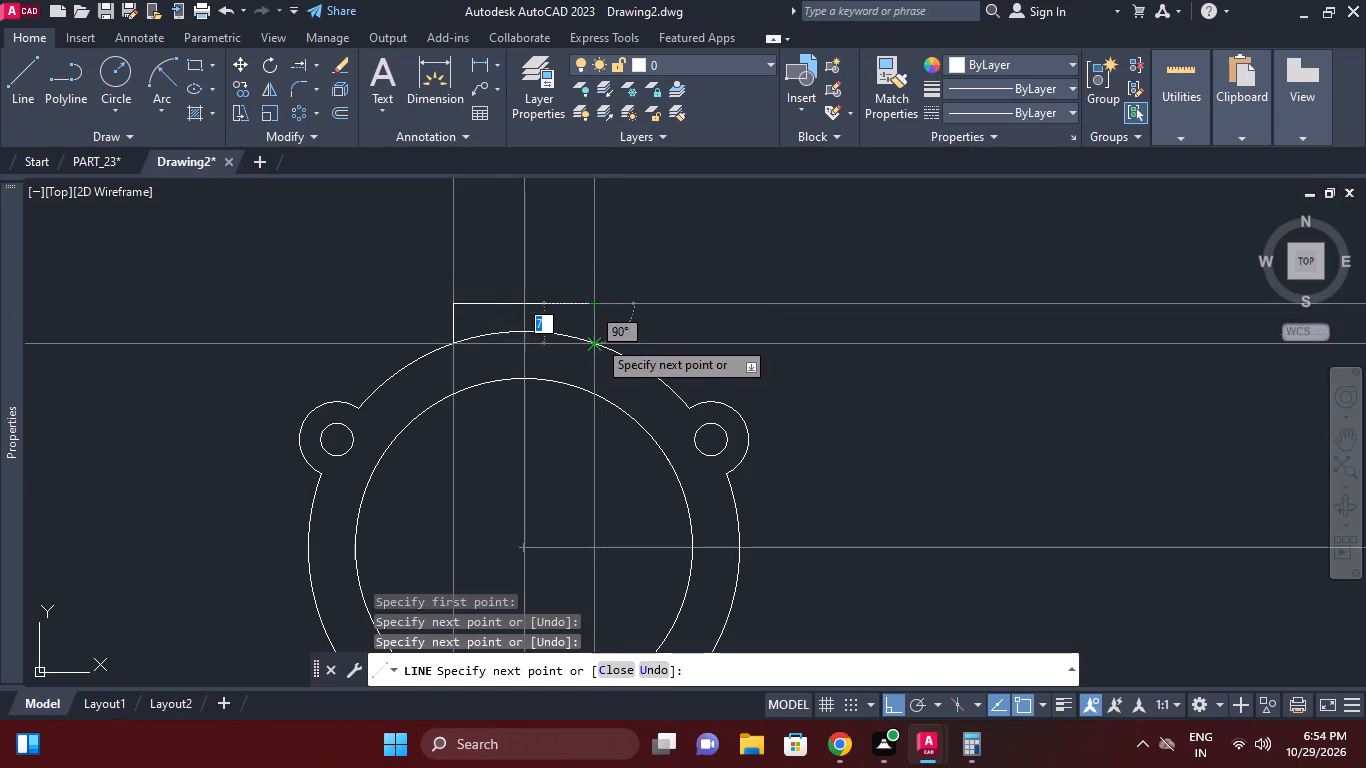
pyautogui.click(597, 342)
pyautogui.rightClick(634, 272)
pyautogui.click(722, 295)
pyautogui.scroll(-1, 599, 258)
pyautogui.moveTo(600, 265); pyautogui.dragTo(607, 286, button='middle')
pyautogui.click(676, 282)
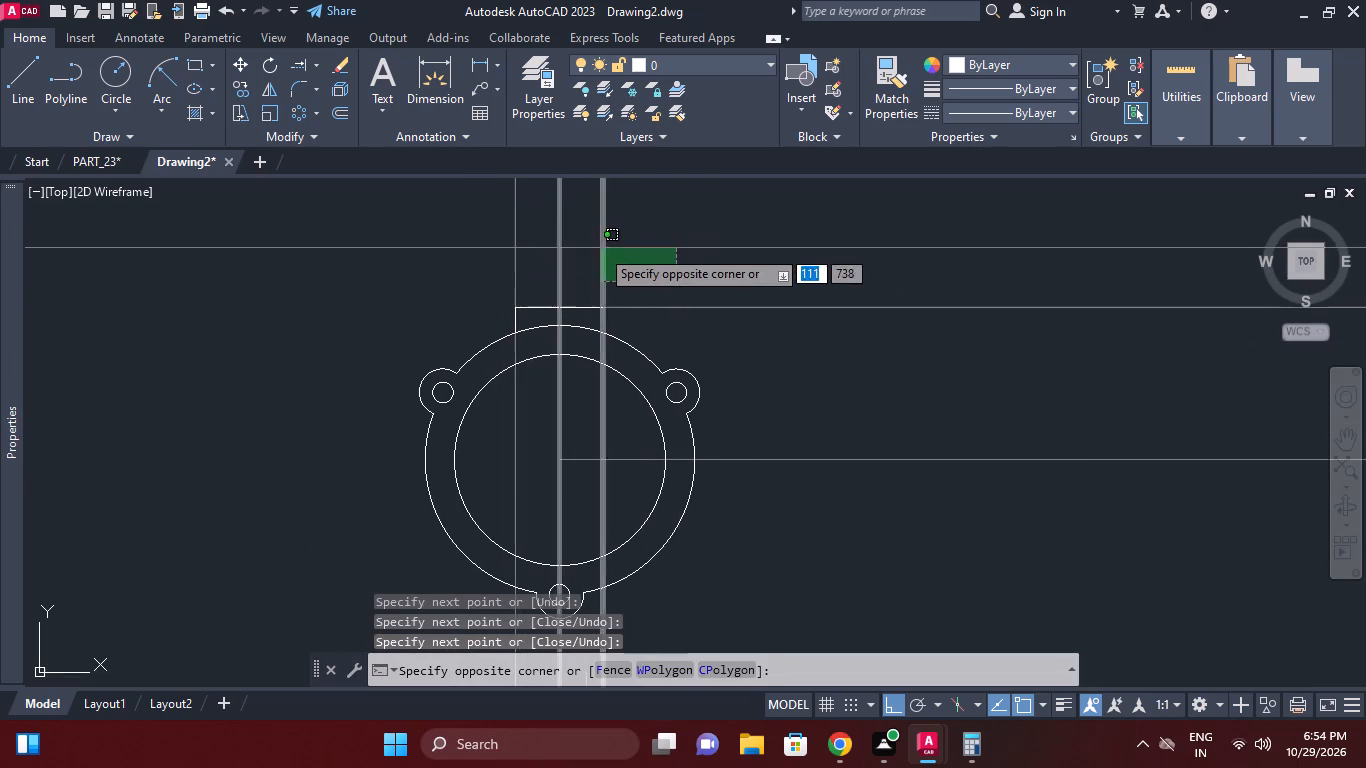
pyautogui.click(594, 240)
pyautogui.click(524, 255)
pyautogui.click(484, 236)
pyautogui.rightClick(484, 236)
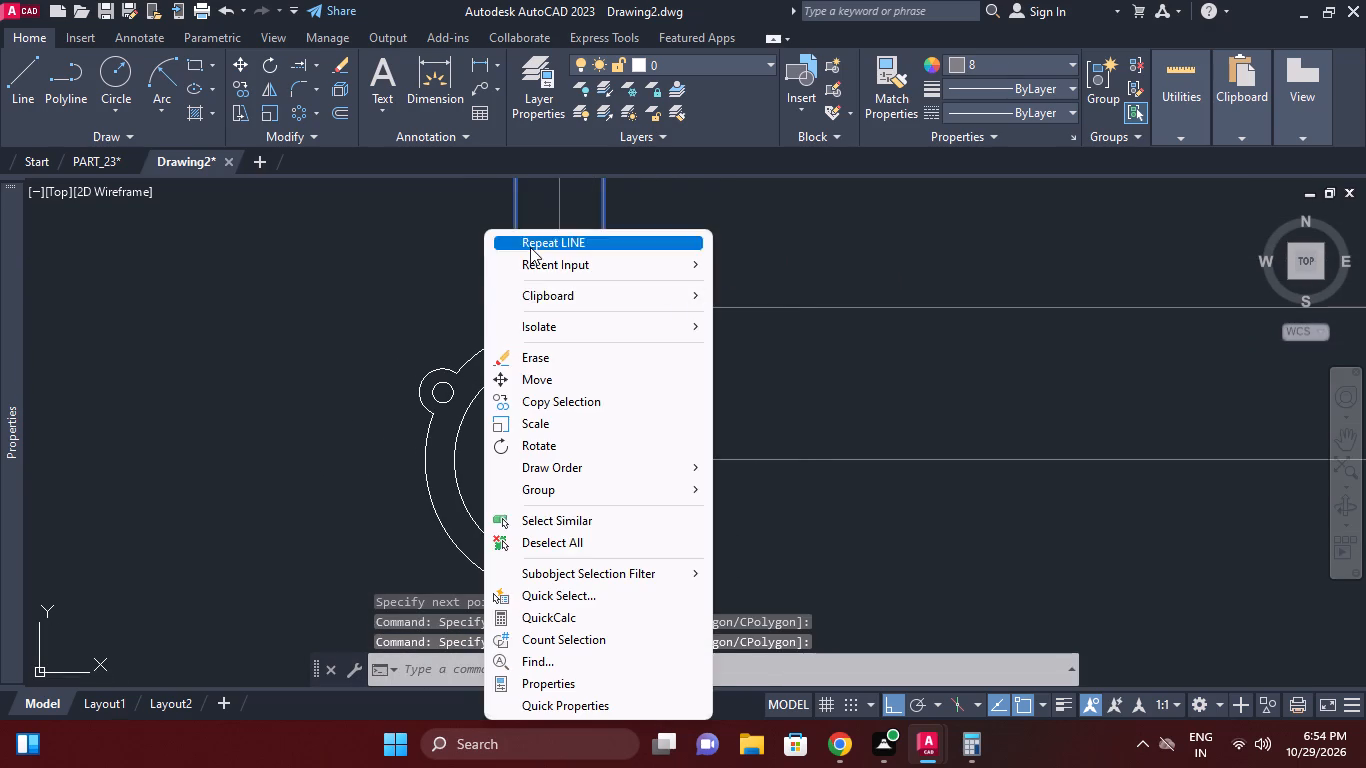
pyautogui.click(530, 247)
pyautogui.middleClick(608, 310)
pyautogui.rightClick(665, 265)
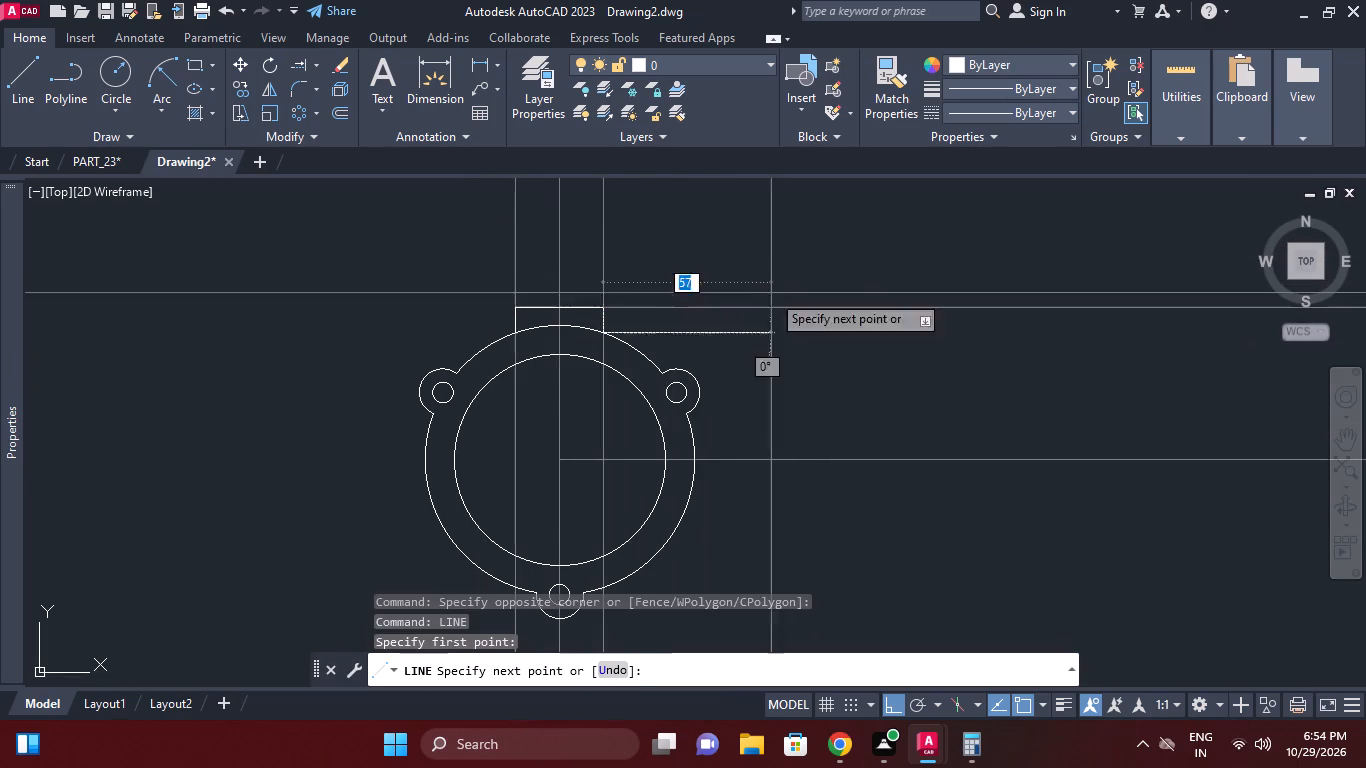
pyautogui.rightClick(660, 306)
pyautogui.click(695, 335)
# Erase the two 15 mm offset lines, the horizontal construction line at the tab's top, and the ring's horizontal centreline, sparing the vertical centreline.
pyautogui.click(663, 262)
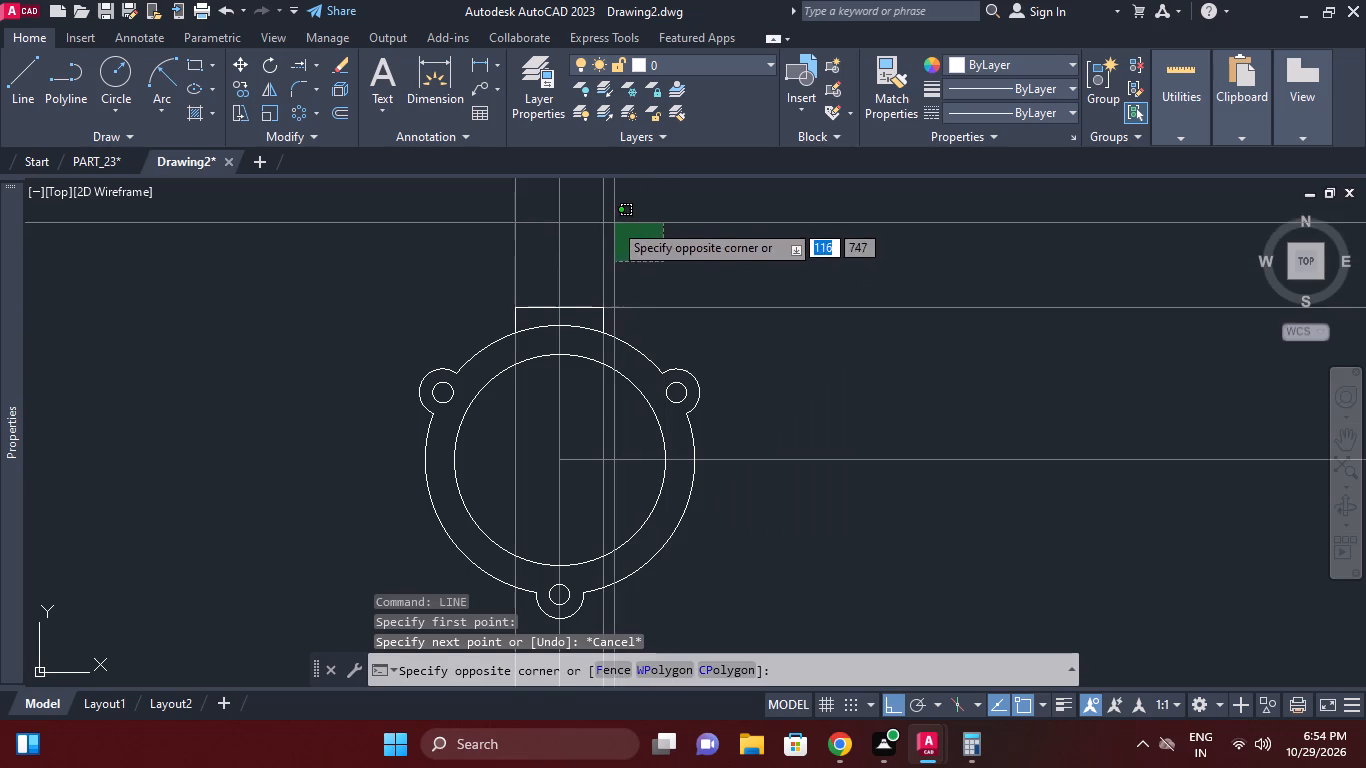
pyautogui.click(603, 209)
pyautogui.click(742, 325)
pyautogui.click(723, 269)
pyautogui.click(812, 455)
pyautogui.click(754, 465)
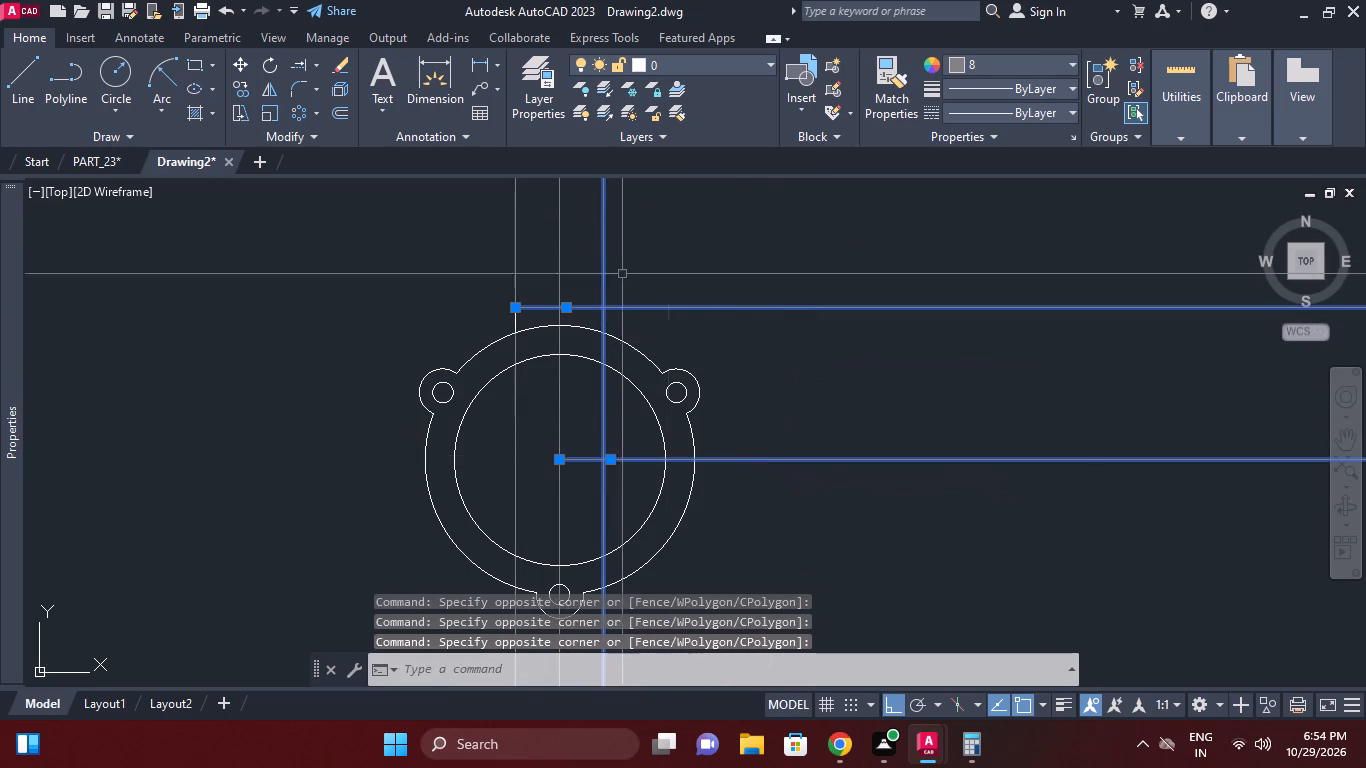
pyautogui.moveTo(564, 251); pyautogui.dragTo(550, 242)
pyautogui.click(457, 201)
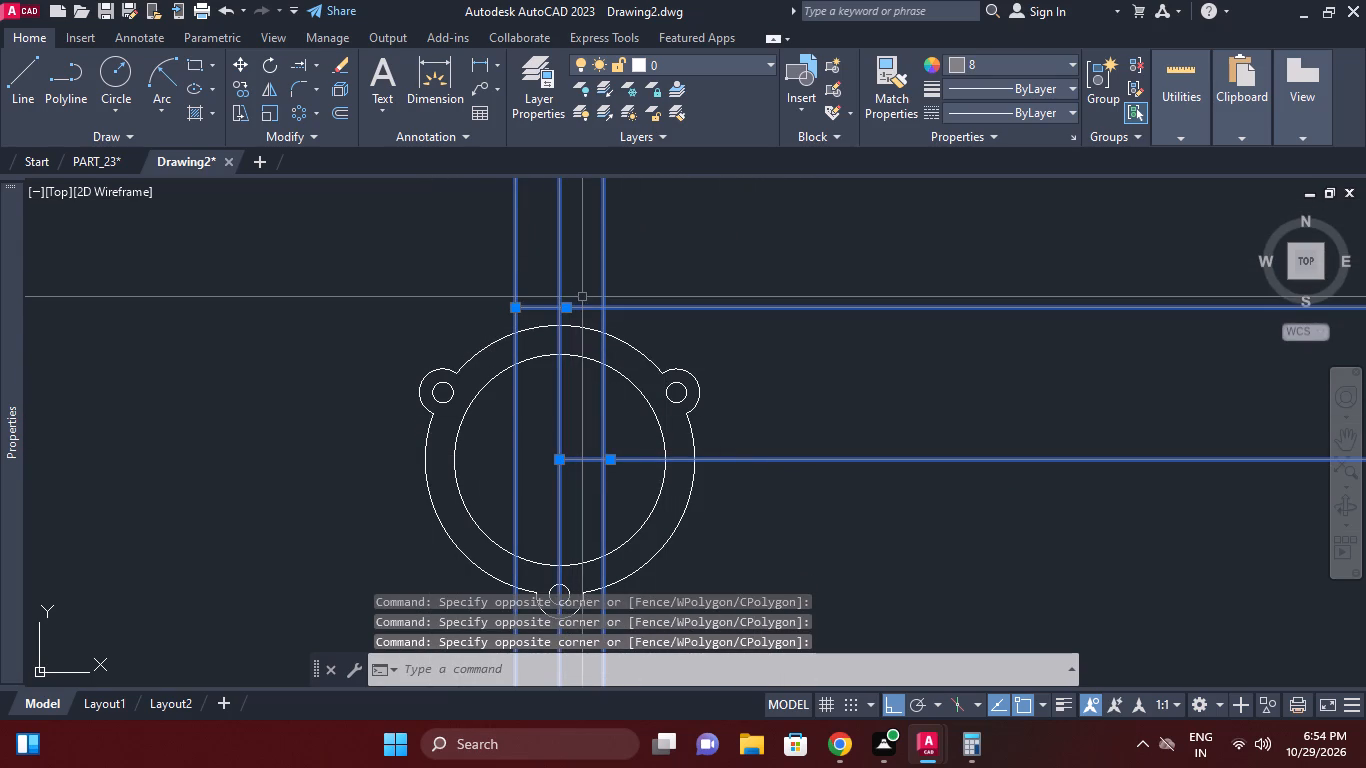
pyautogui.keyDown('shift'); pyautogui.click(572, 258); pyautogui.keyUp('shift')
pyautogui.keyDown('shift'); pyautogui.click(558, 234); pyautogui.keyUp('shift')
pyautogui.rightClick(675, 257)
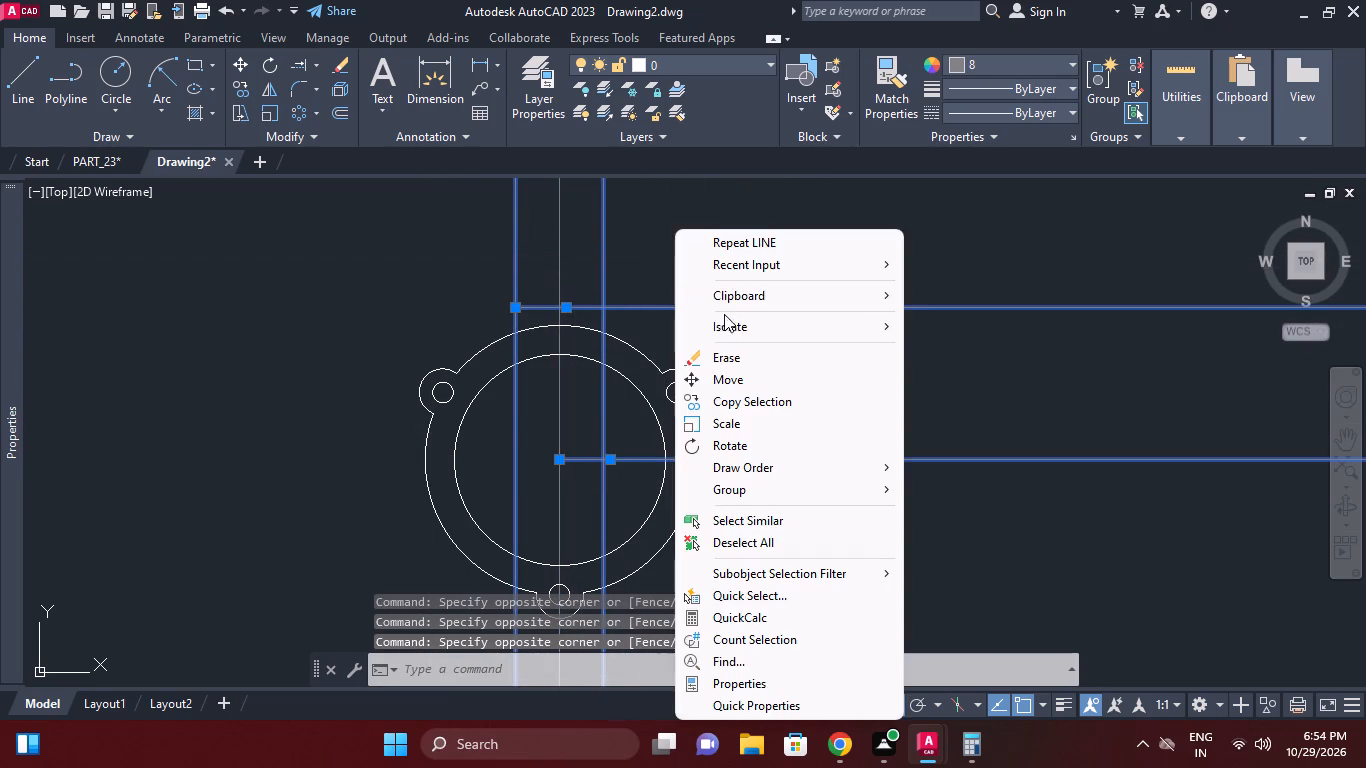
pyautogui.click(732, 352)
pyautogui.moveTo(661, 346); pyautogui.dragTo(671, 357, button='middle')
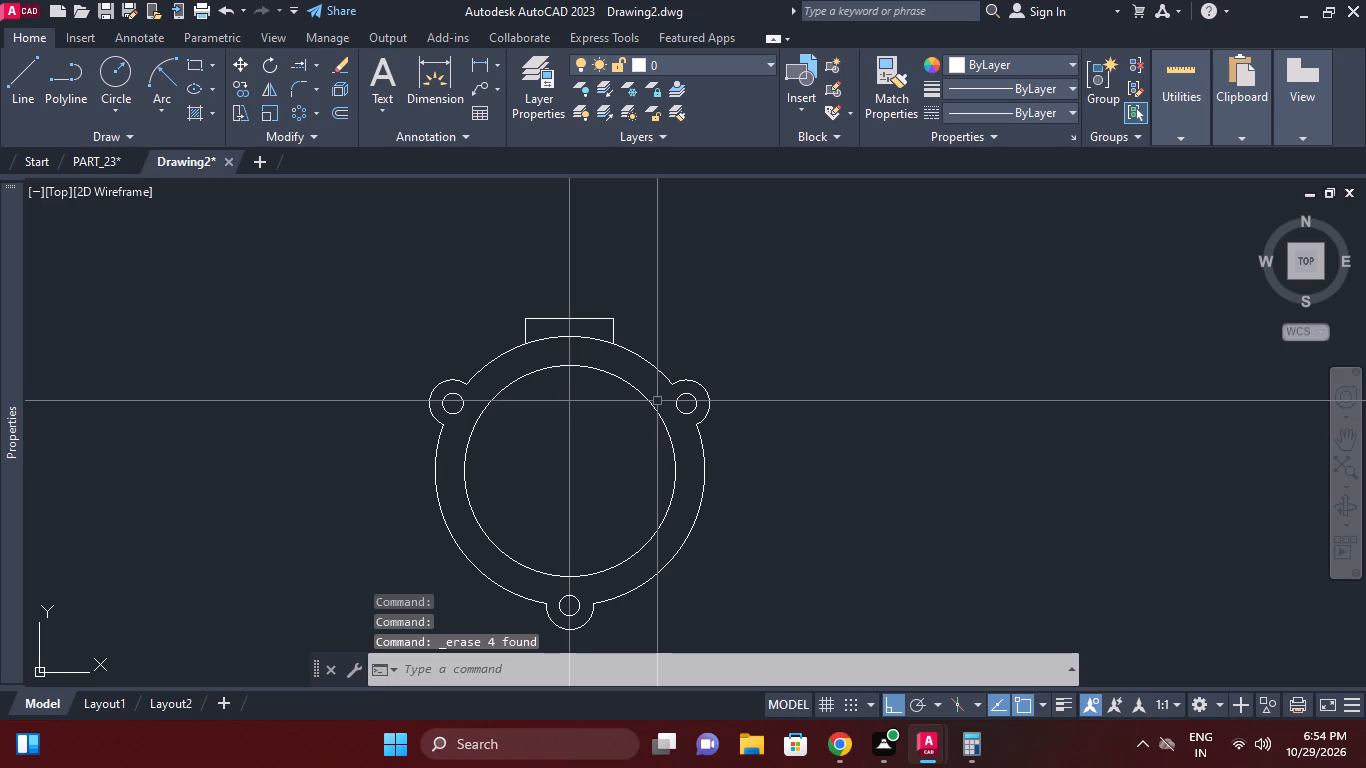
# Draw a 3 mm radius circle tangent to the ring's outer arc and the tab's left edge.
pyautogui.click(114, 103)
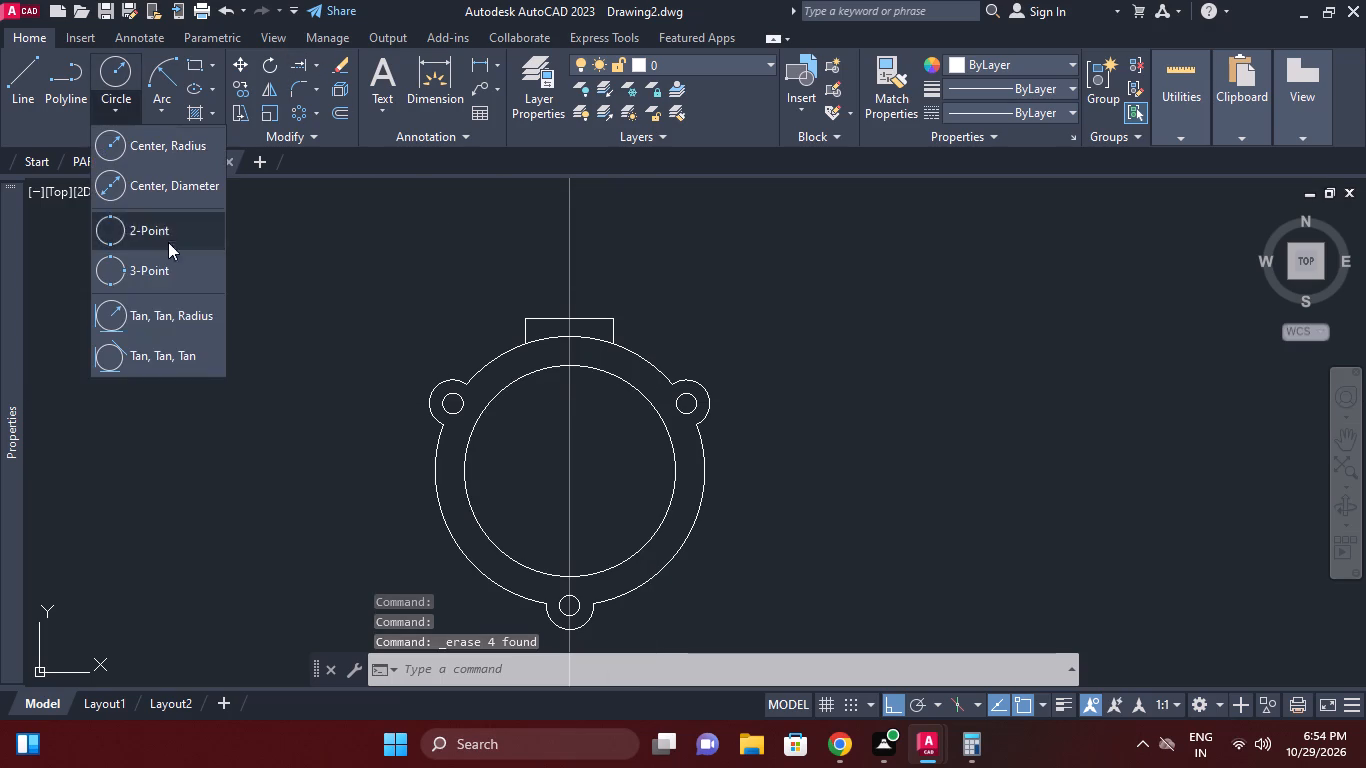
pyautogui.click(164, 319)
pyautogui.scroll(2, 508, 356)
pyautogui.click(535, 335)
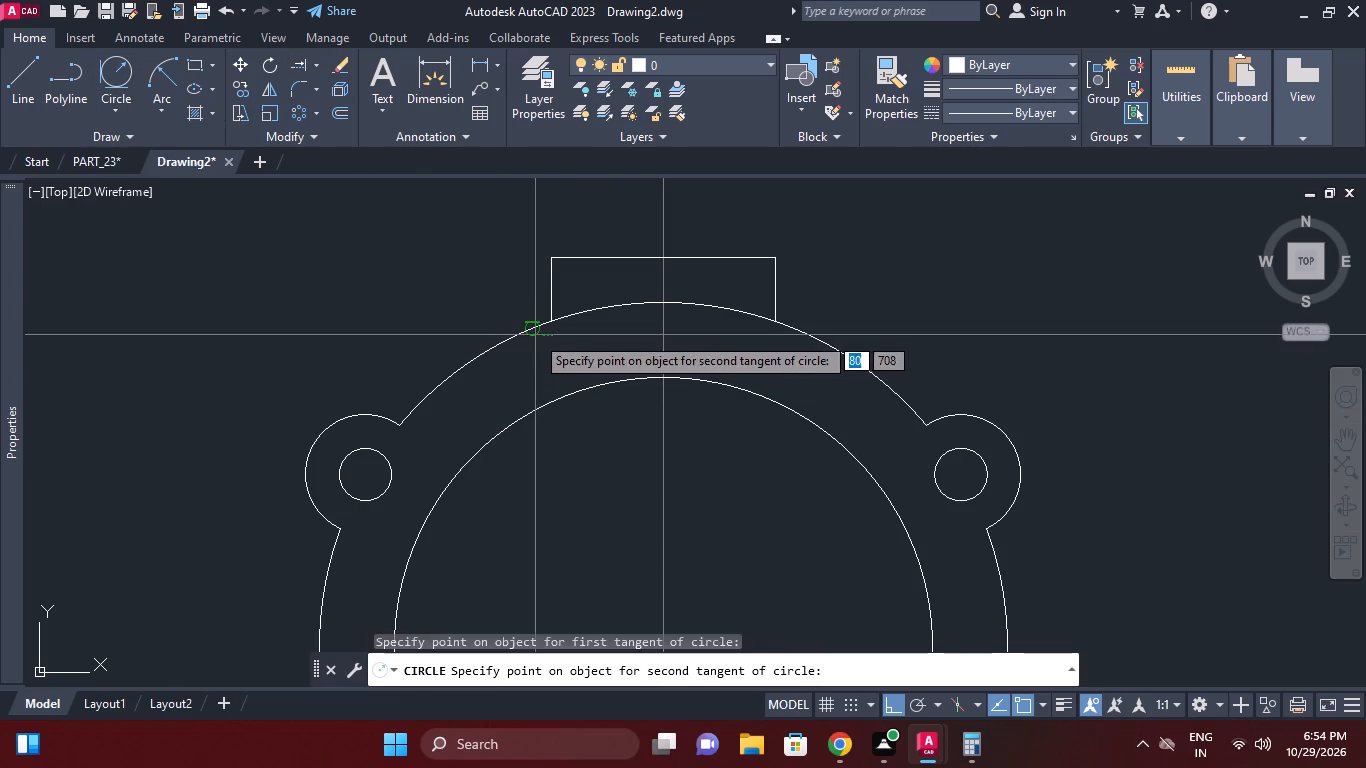
pyautogui.click(552, 275)
pyautogui.press('3')
pyautogui.press('Return')
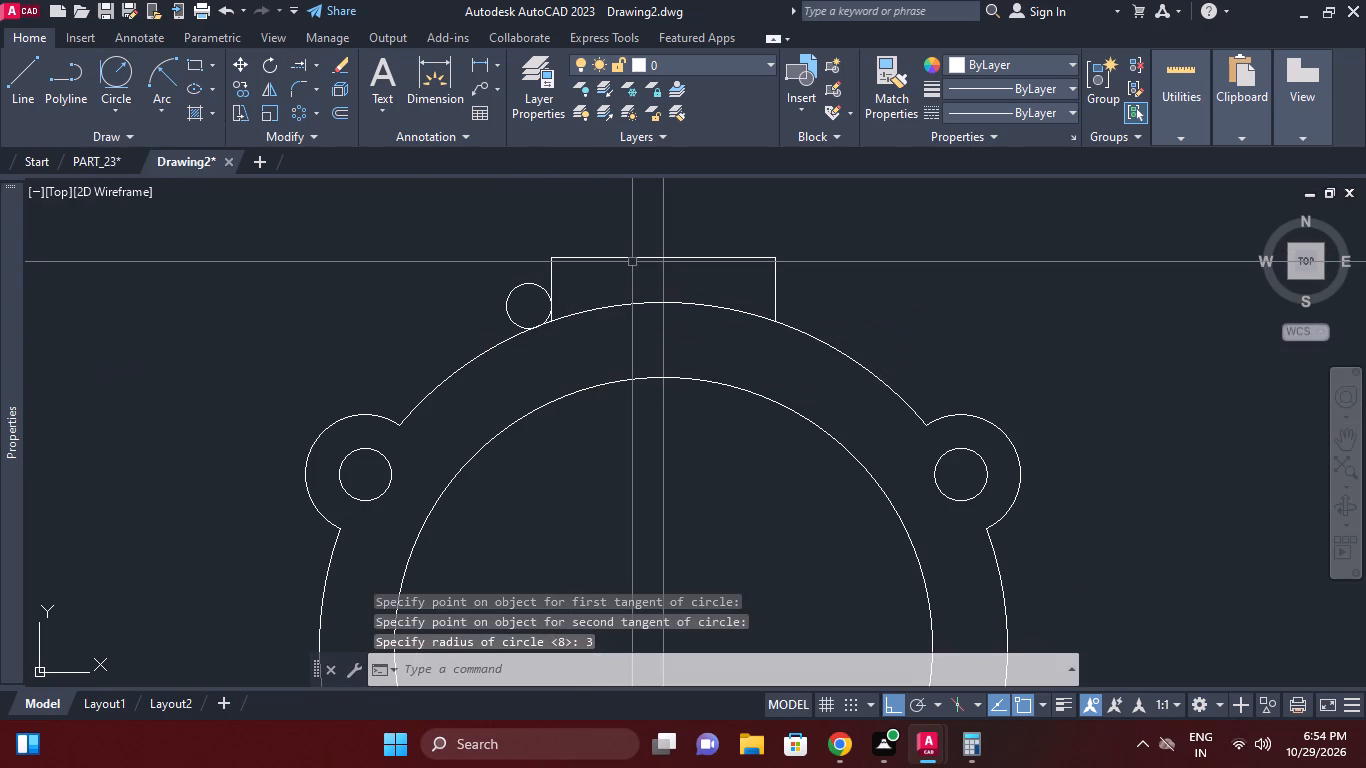
# Draw a 3 mm radius circle tangent to the tab's right edge and the ring's outer arc.
pyautogui.rightClick(802, 239)
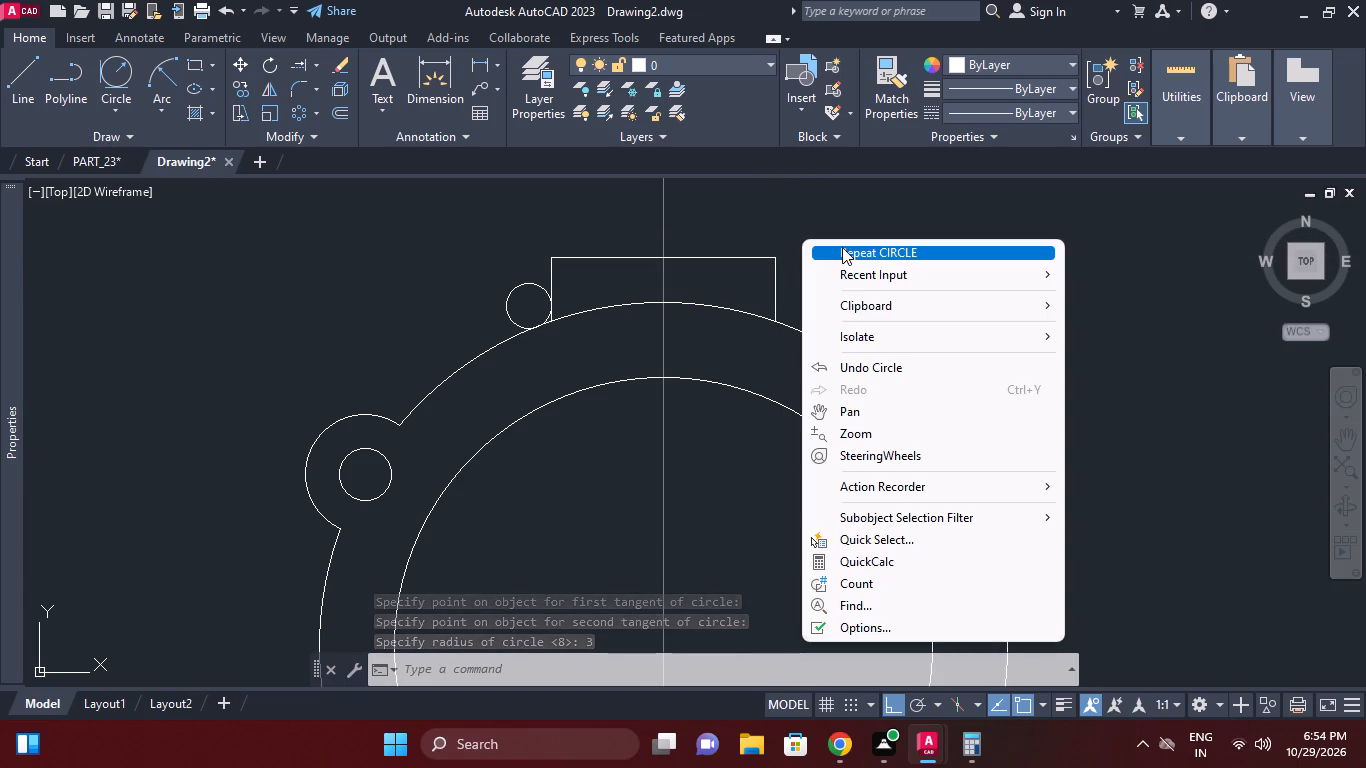
pyautogui.click(842, 247)
pyautogui.click(794, 657)
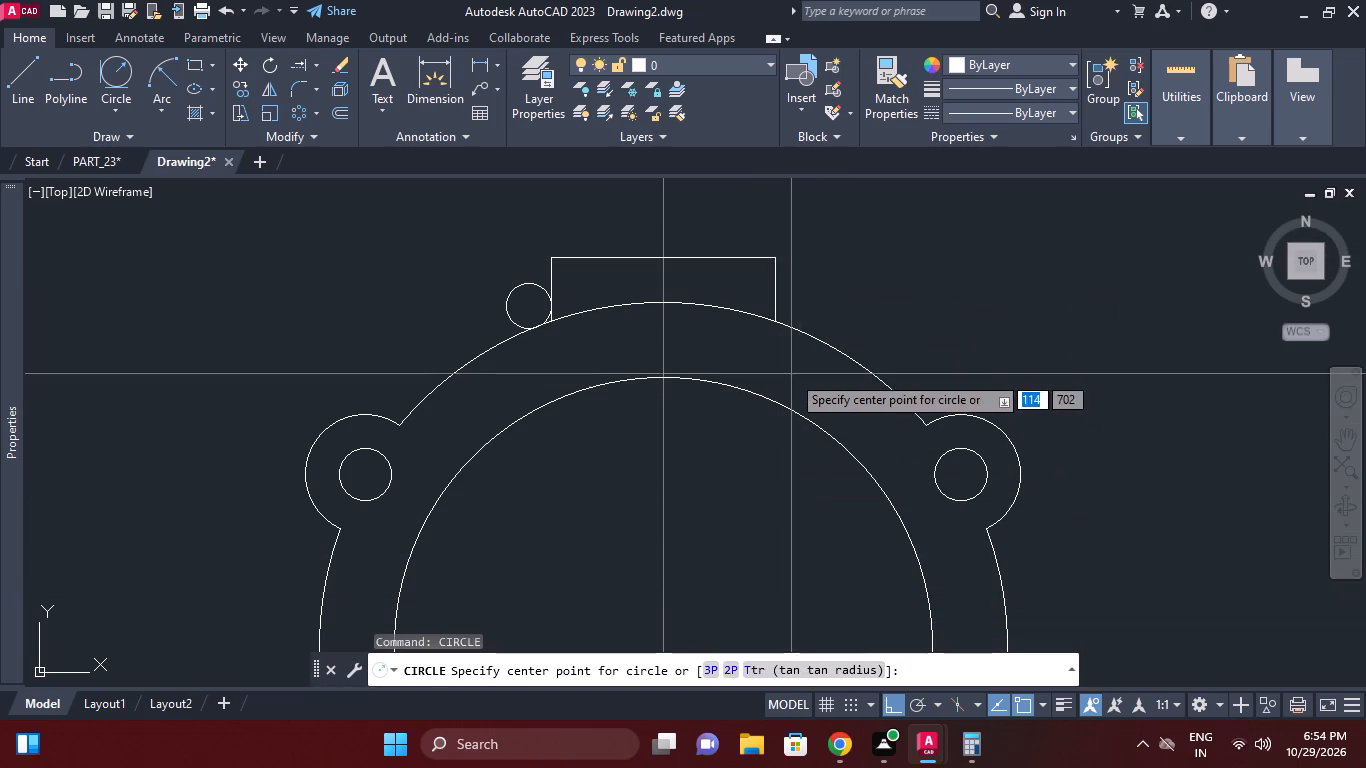
pyautogui.click(821, 664)
pyautogui.click(772, 280)
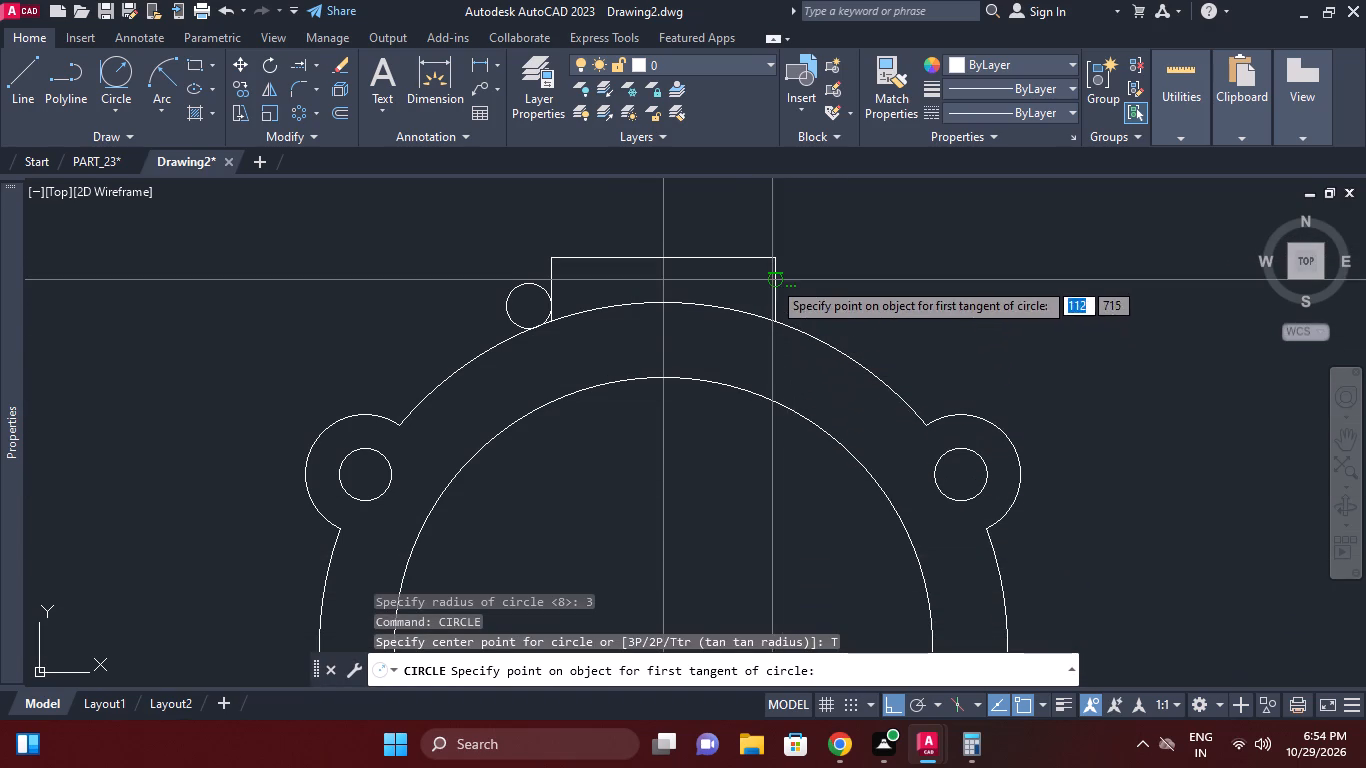
pyautogui.click(814, 346)
pyautogui.rightClick(821, 328)
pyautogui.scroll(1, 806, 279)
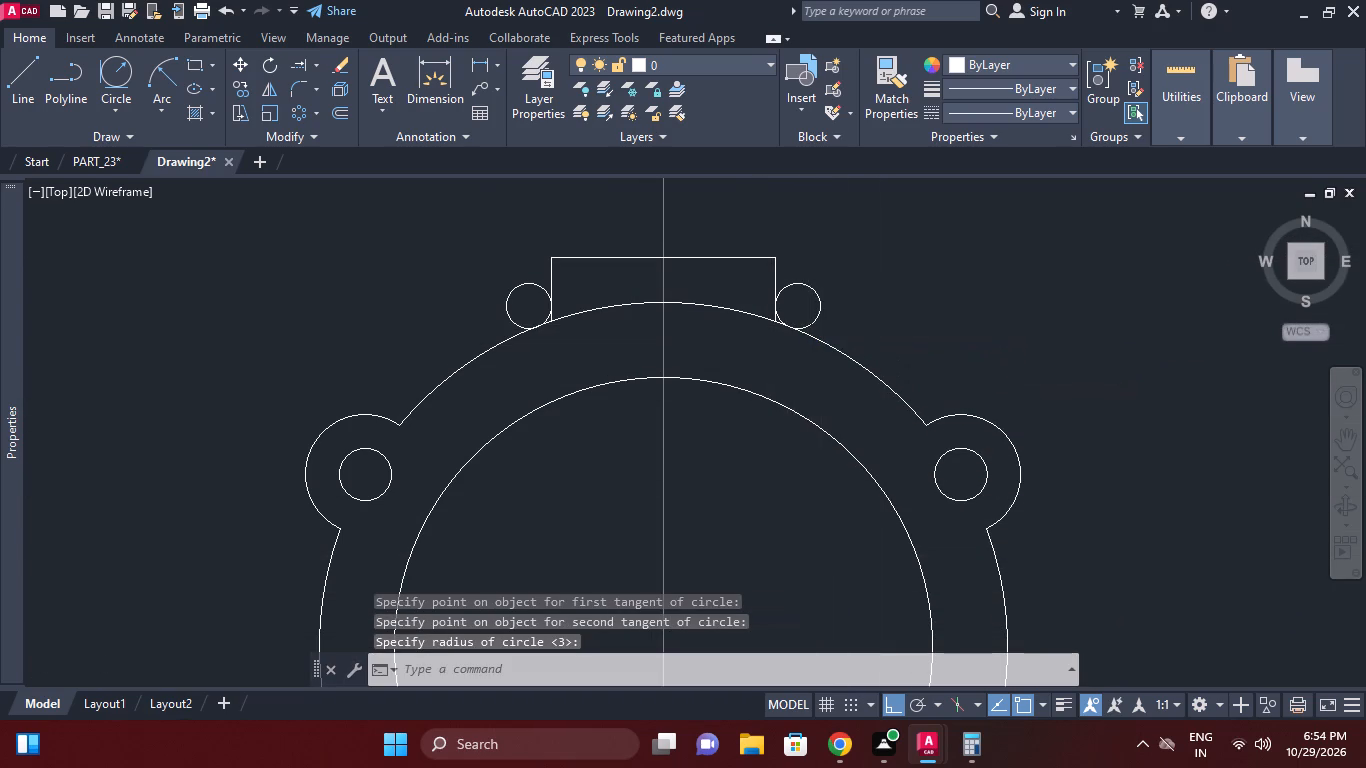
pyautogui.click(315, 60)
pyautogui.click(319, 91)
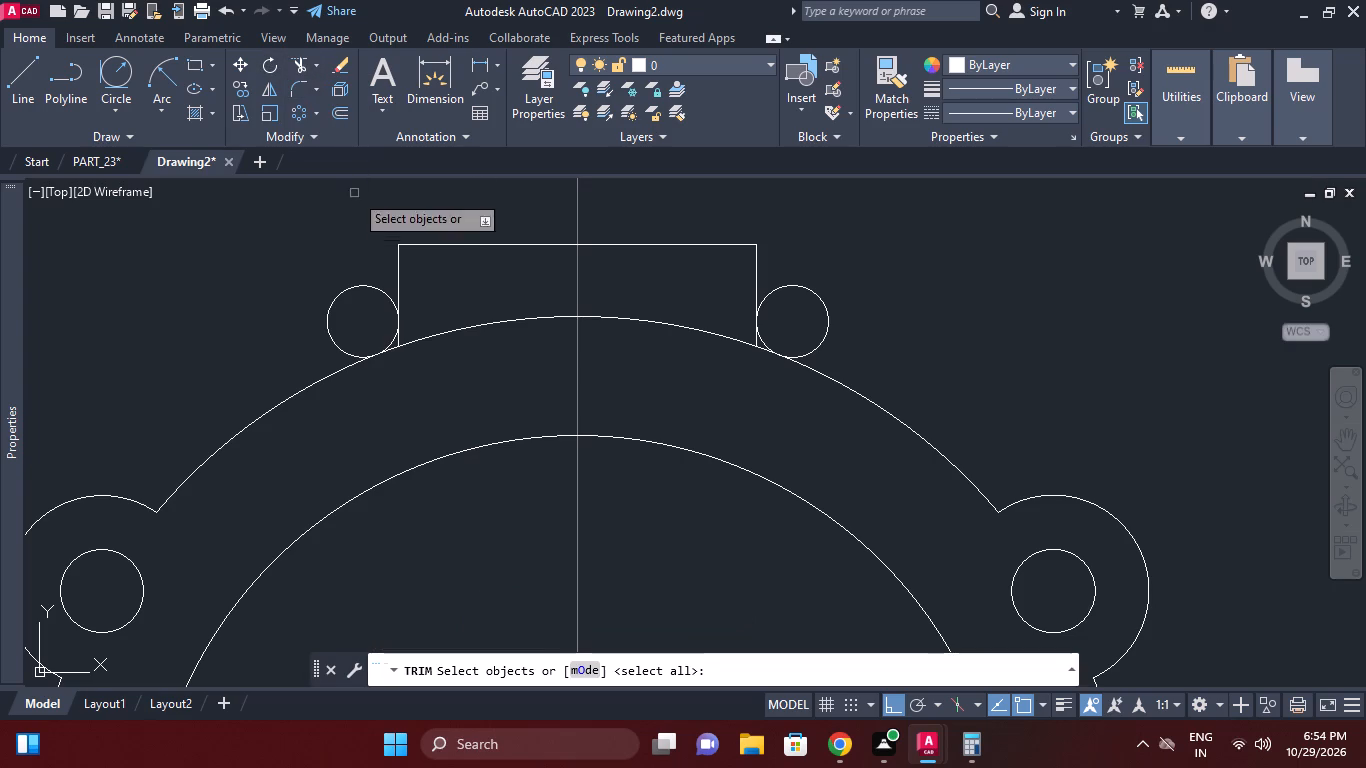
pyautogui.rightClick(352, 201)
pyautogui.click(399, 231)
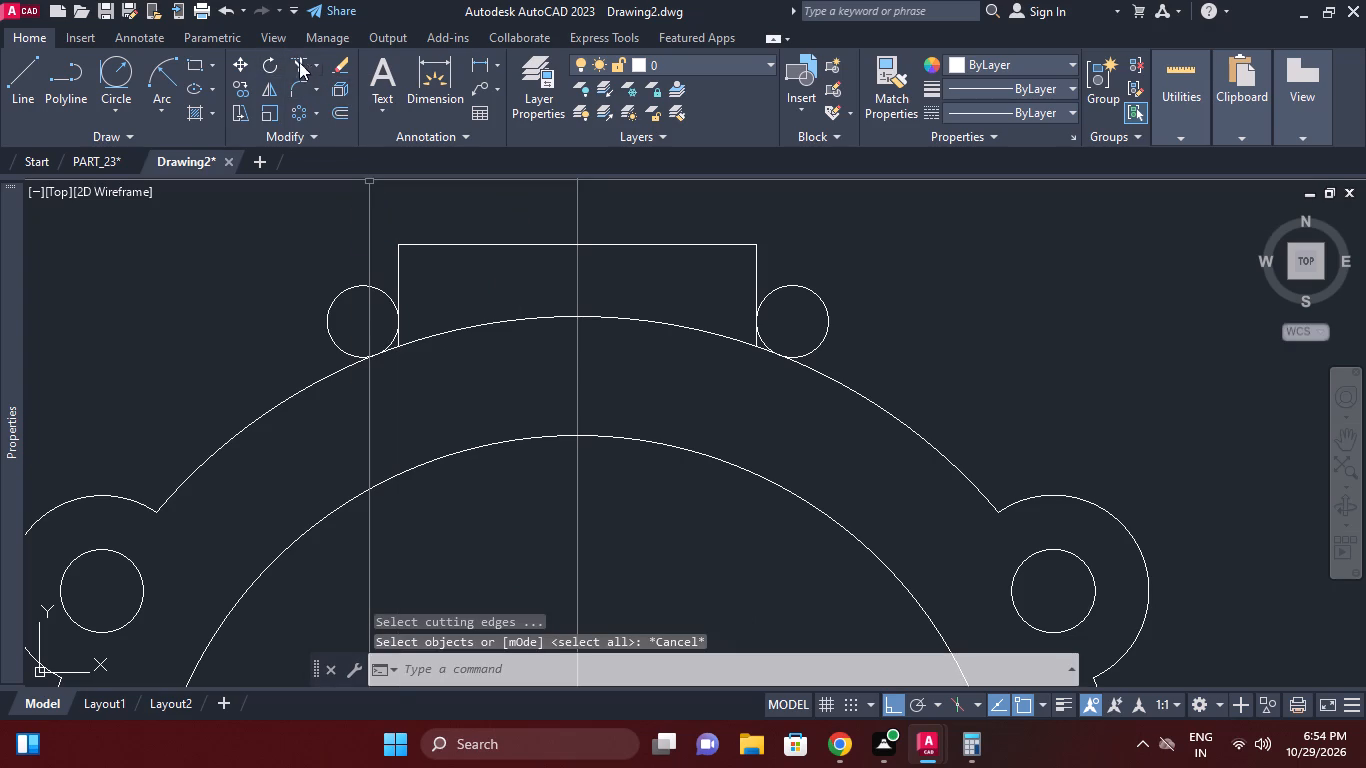
# Trim the left tangent circle to its fillet arc and remove the tab's left edge stub below it.
pyautogui.click(306, 62)
pyautogui.rightClick(336, 241)
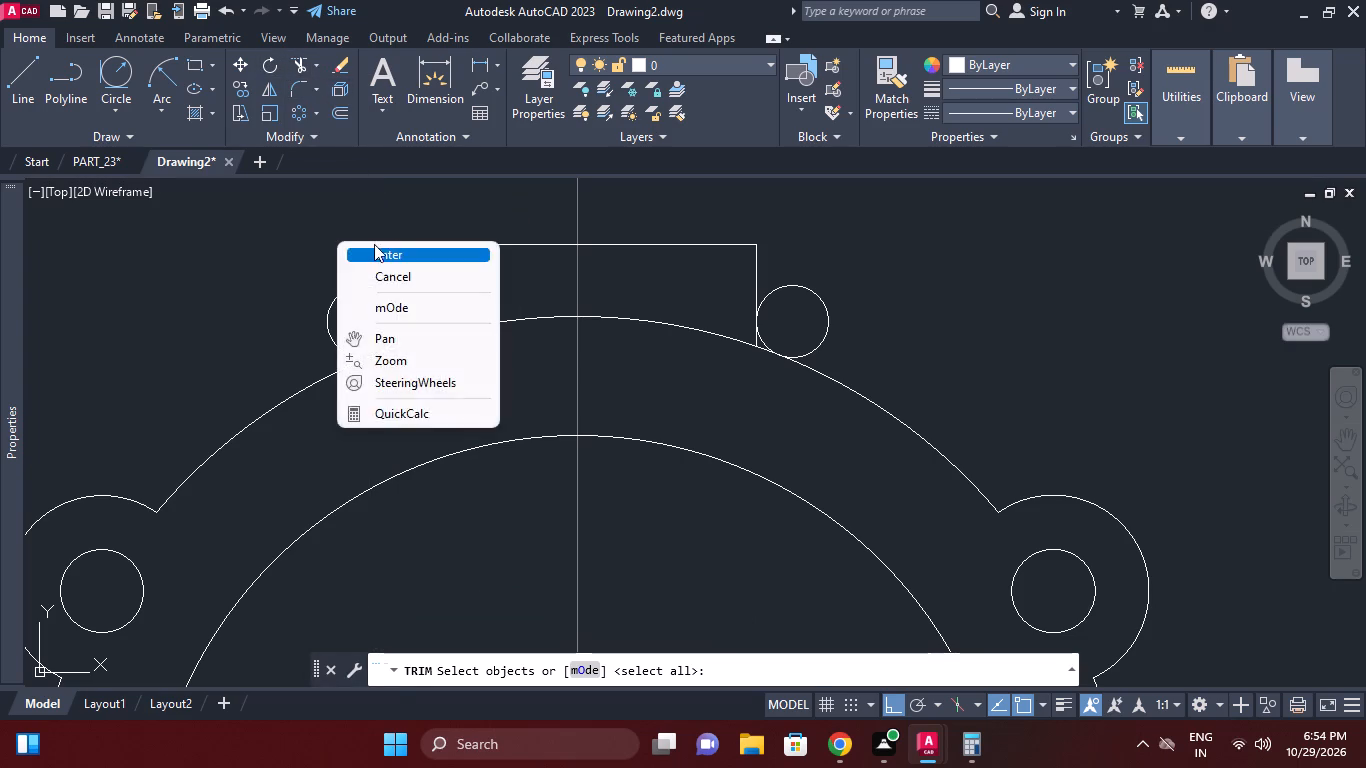
pyautogui.click(376, 244)
pyautogui.scroll(1, 369, 333)
pyautogui.middleClick(369, 333)
pyautogui.click(362, 233)
pyautogui.click(323, 283)
pyautogui.scroll(1, 402, 322)
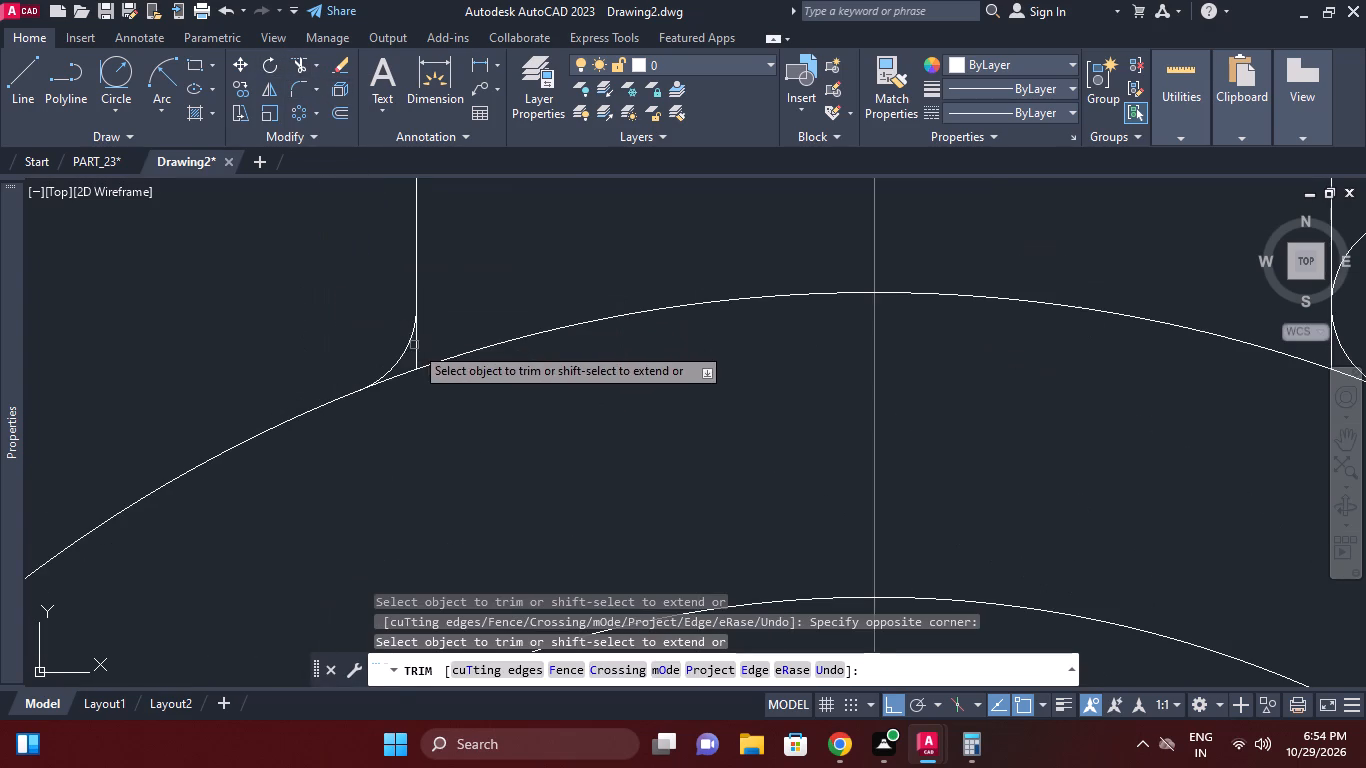
pyautogui.click(420, 356)
# Trim the right tangent circle to its fillet arc and remove the tab's right edge stub below it.
pyautogui.scroll(-2, 471, 287)
pyautogui.moveTo(471, 287); pyautogui.dragTo(456, 332, button='middle')
pyautogui.moveTo(474, 401); pyautogui.dragTo(429, 412, button='middle')
pyautogui.scroll(1, 739, 371)
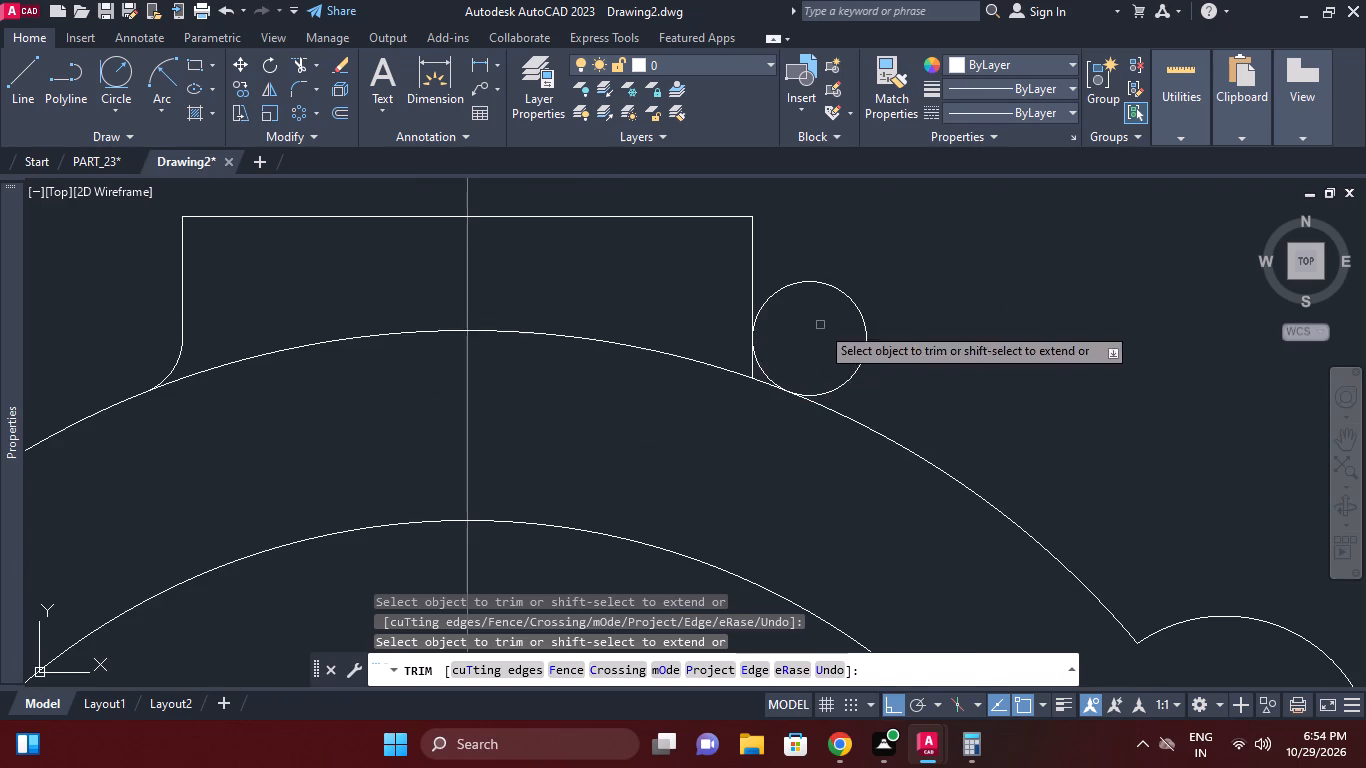
pyautogui.moveTo(820, 324); pyautogui.dragTo(820, 314)
pyautogui.click(814, 238)
pyautogui.scroll(2, 765, 363)
pyautogui.click(737, 379)
pyautogui.click(722, 352)
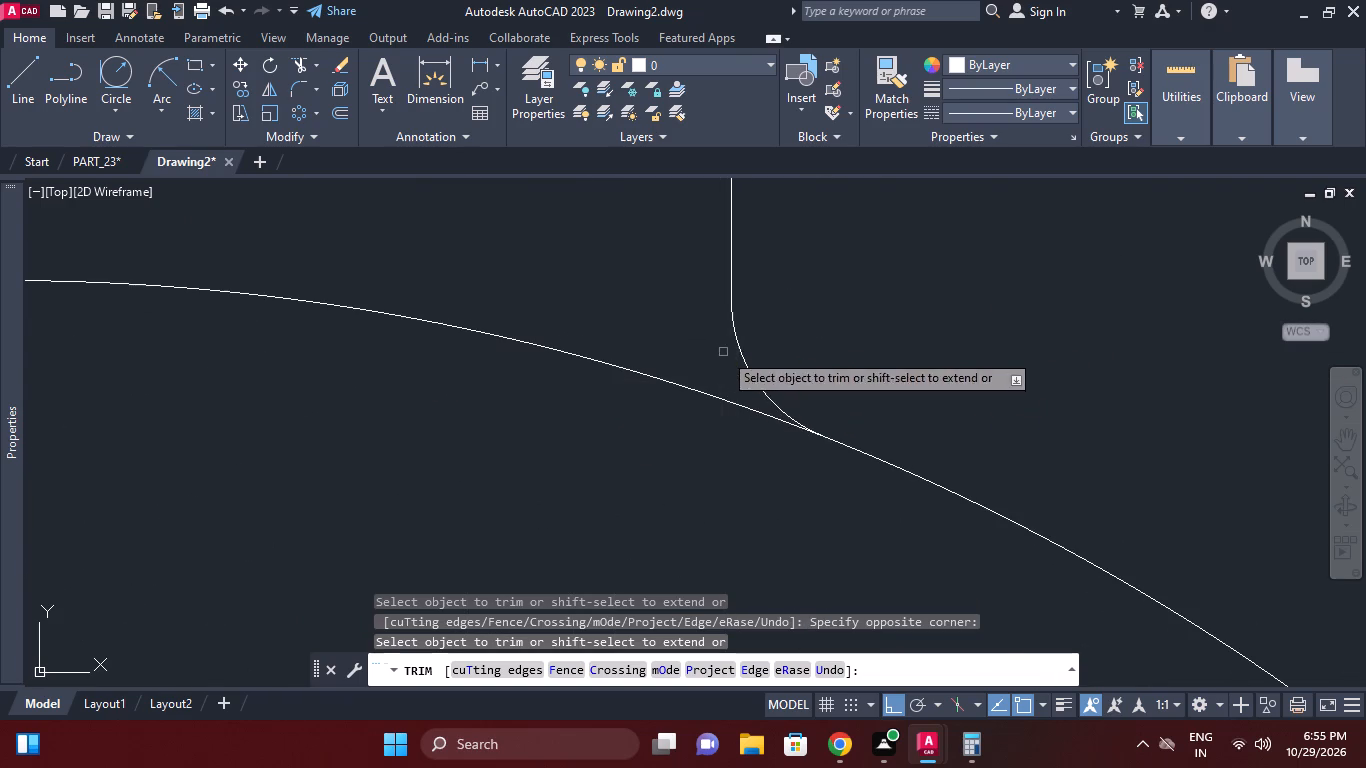
pyautogui.scroll(-3, 850, 330)
pyautogui.scroll(-2, 925, 299)
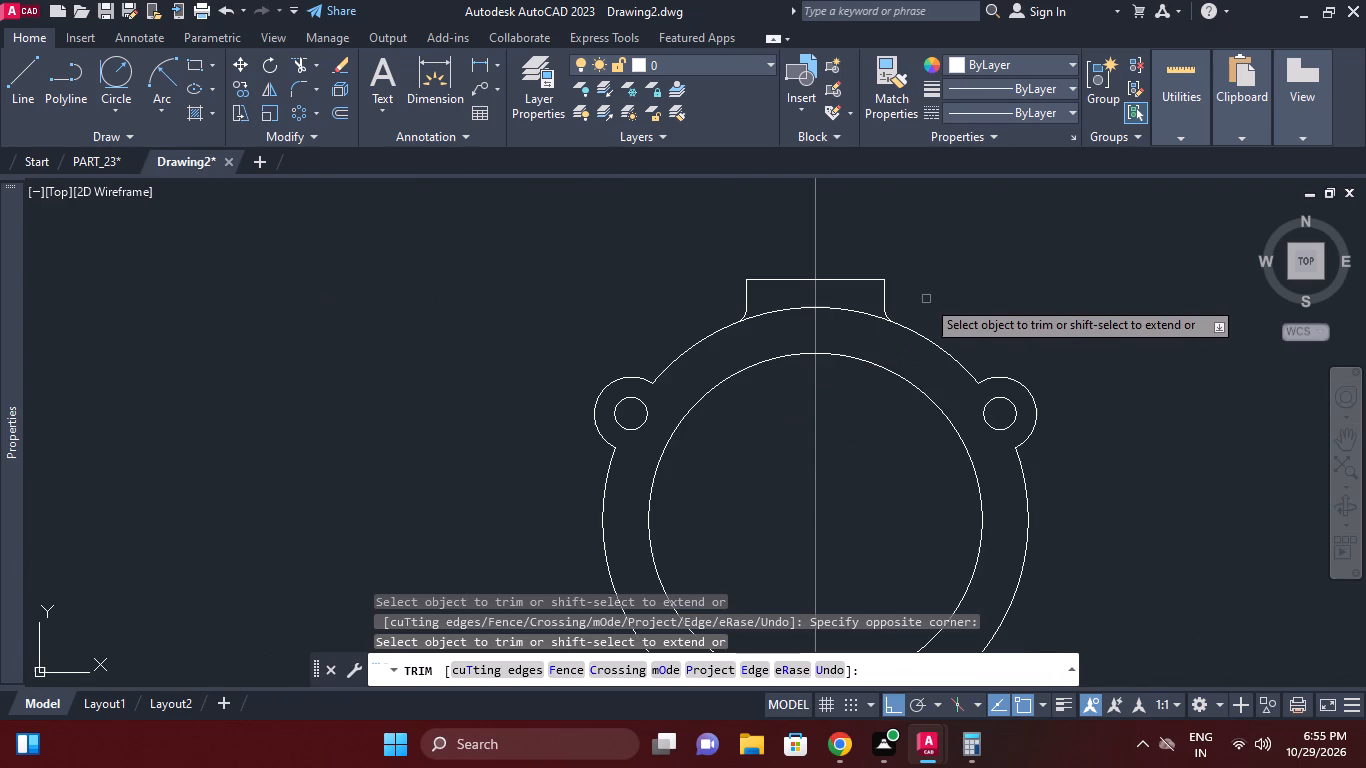
pyautogui.rightClick(934, 282)
pyautogui.click(974, 308)
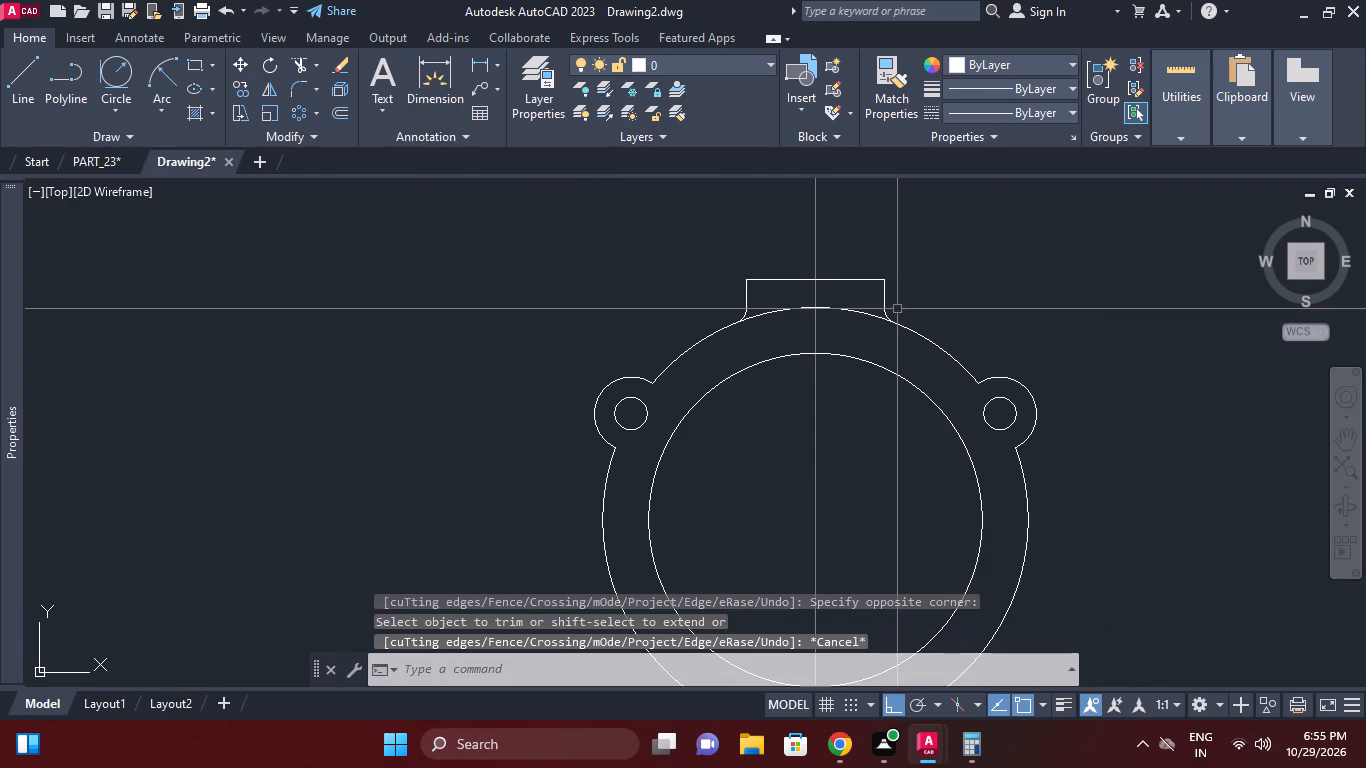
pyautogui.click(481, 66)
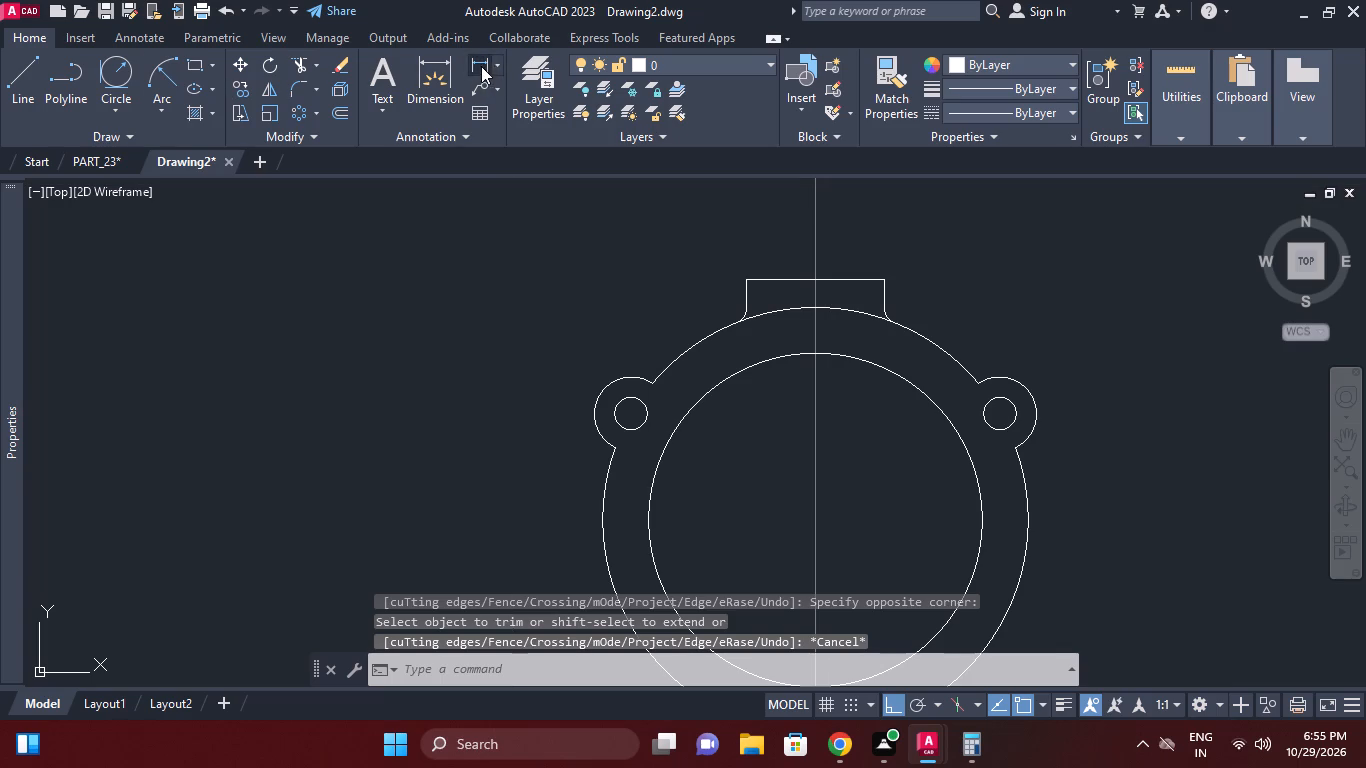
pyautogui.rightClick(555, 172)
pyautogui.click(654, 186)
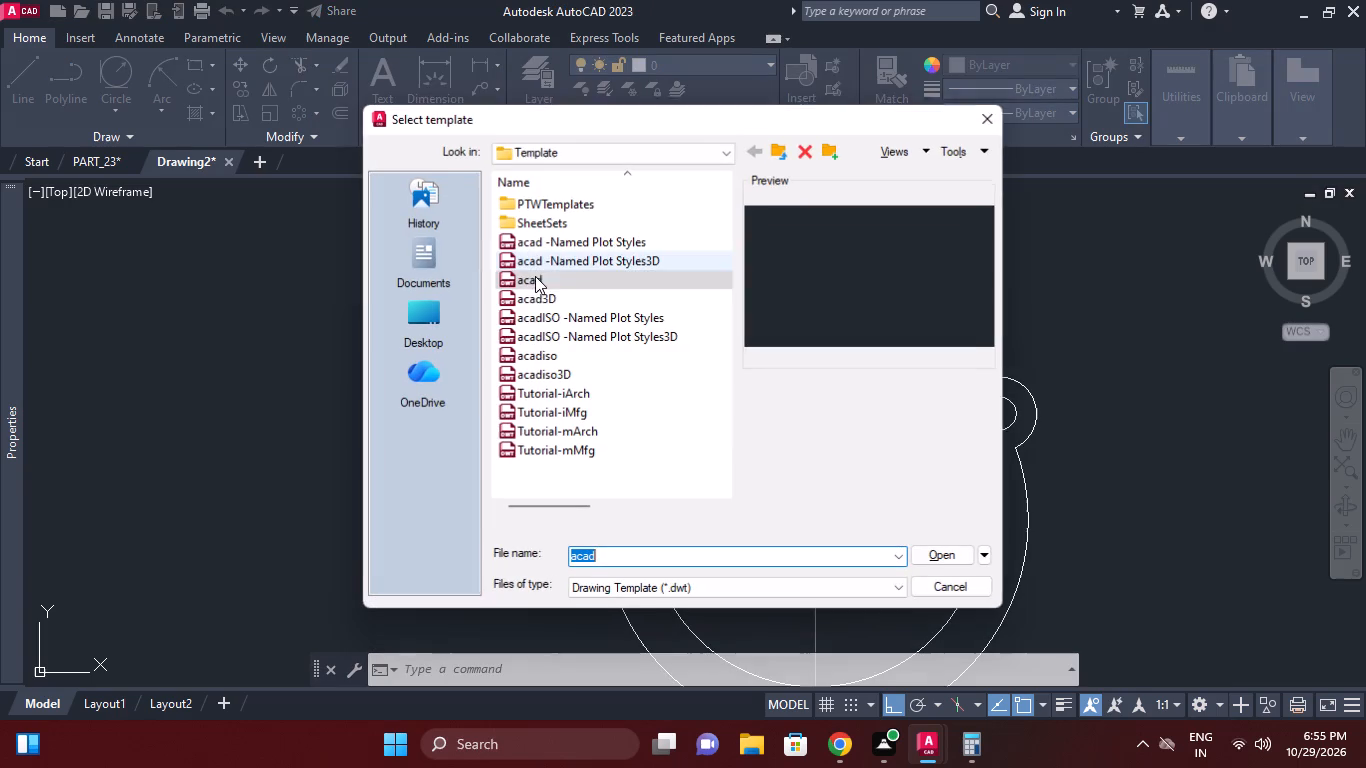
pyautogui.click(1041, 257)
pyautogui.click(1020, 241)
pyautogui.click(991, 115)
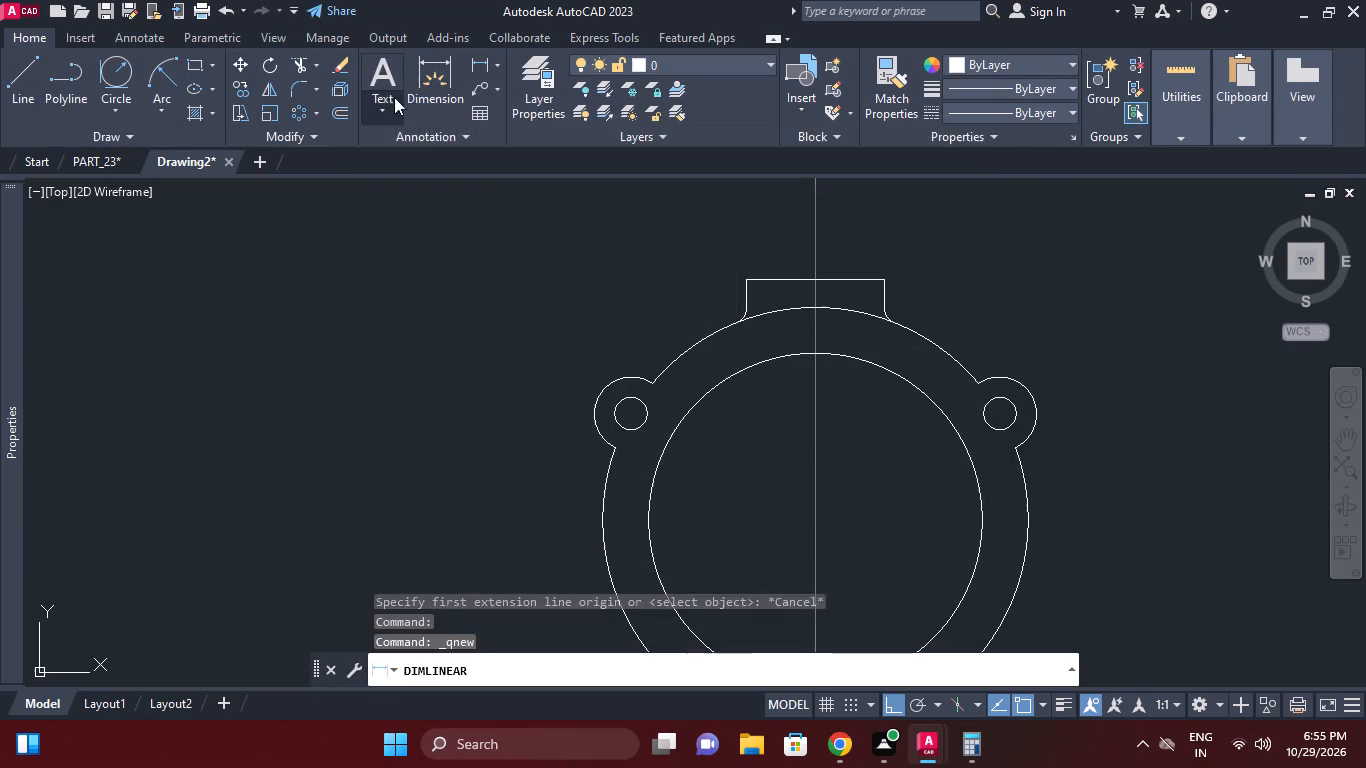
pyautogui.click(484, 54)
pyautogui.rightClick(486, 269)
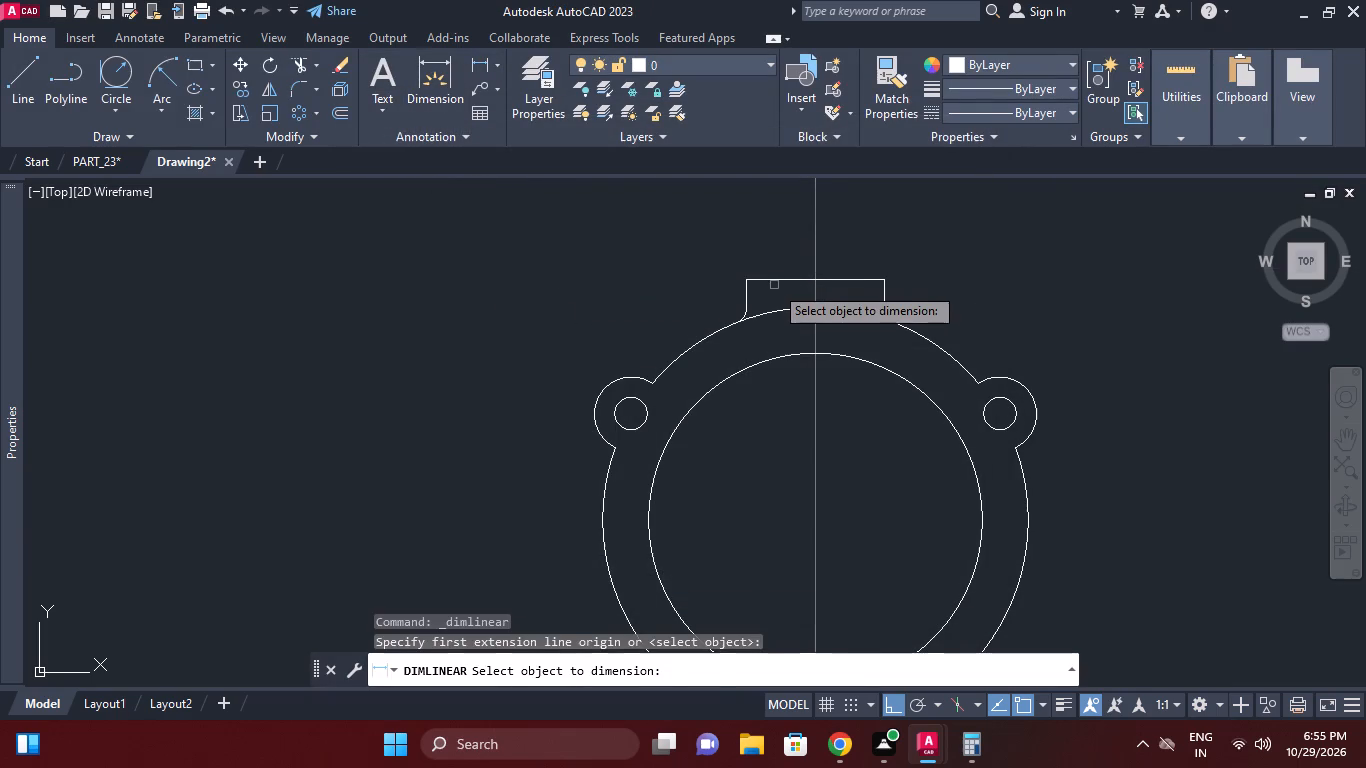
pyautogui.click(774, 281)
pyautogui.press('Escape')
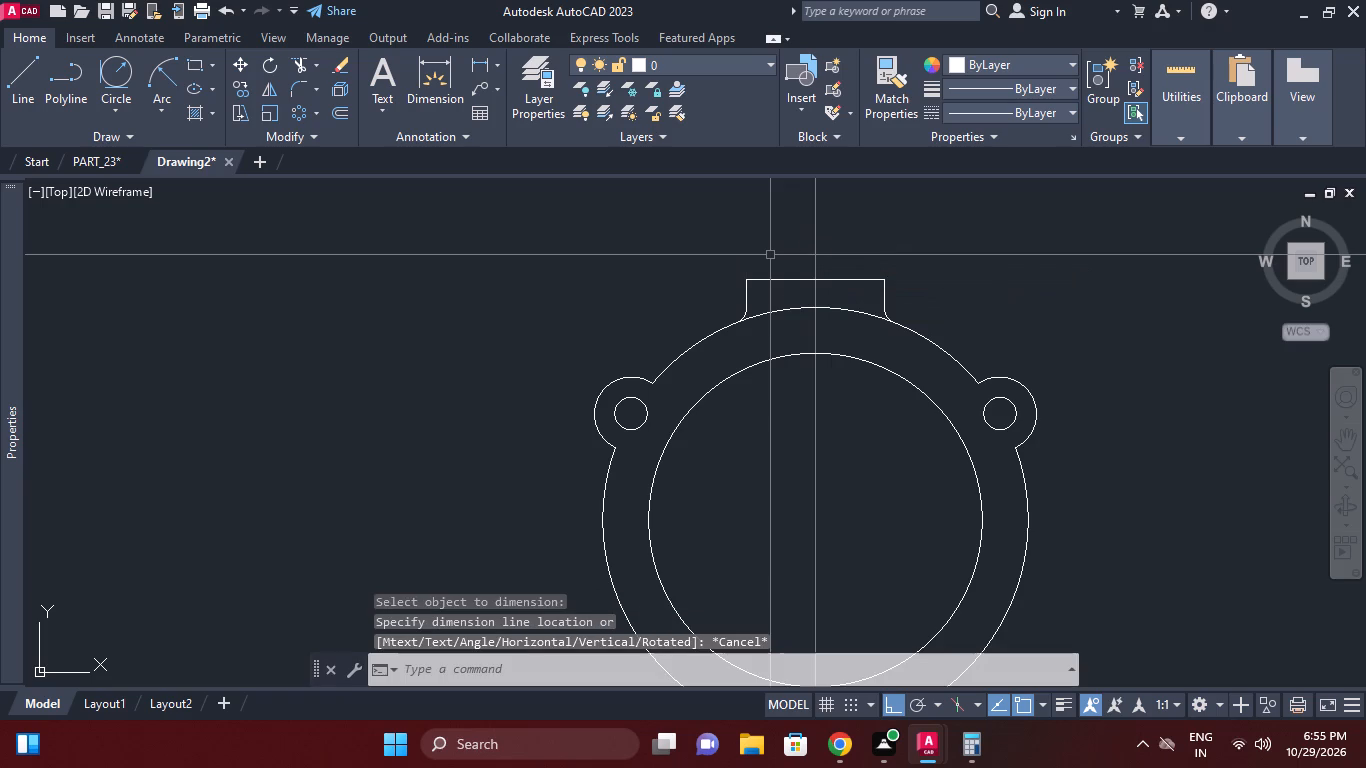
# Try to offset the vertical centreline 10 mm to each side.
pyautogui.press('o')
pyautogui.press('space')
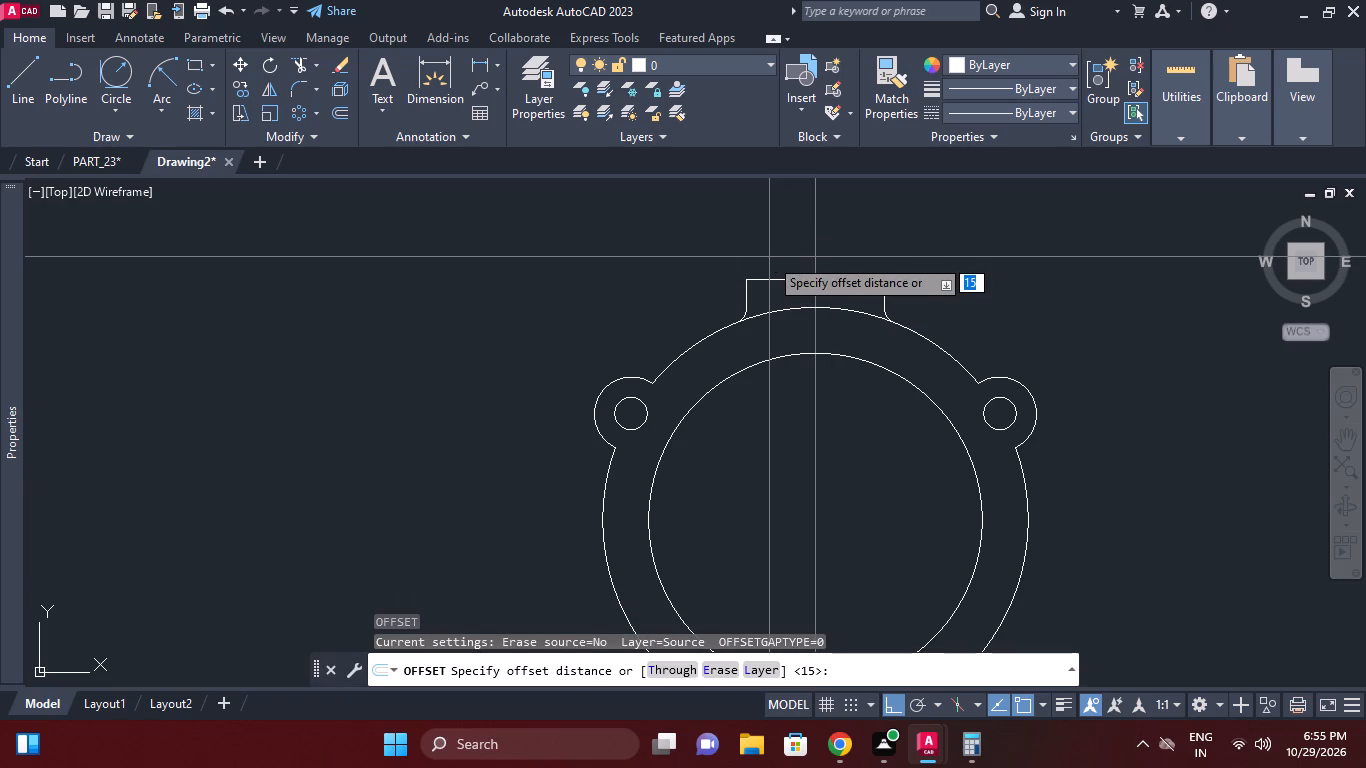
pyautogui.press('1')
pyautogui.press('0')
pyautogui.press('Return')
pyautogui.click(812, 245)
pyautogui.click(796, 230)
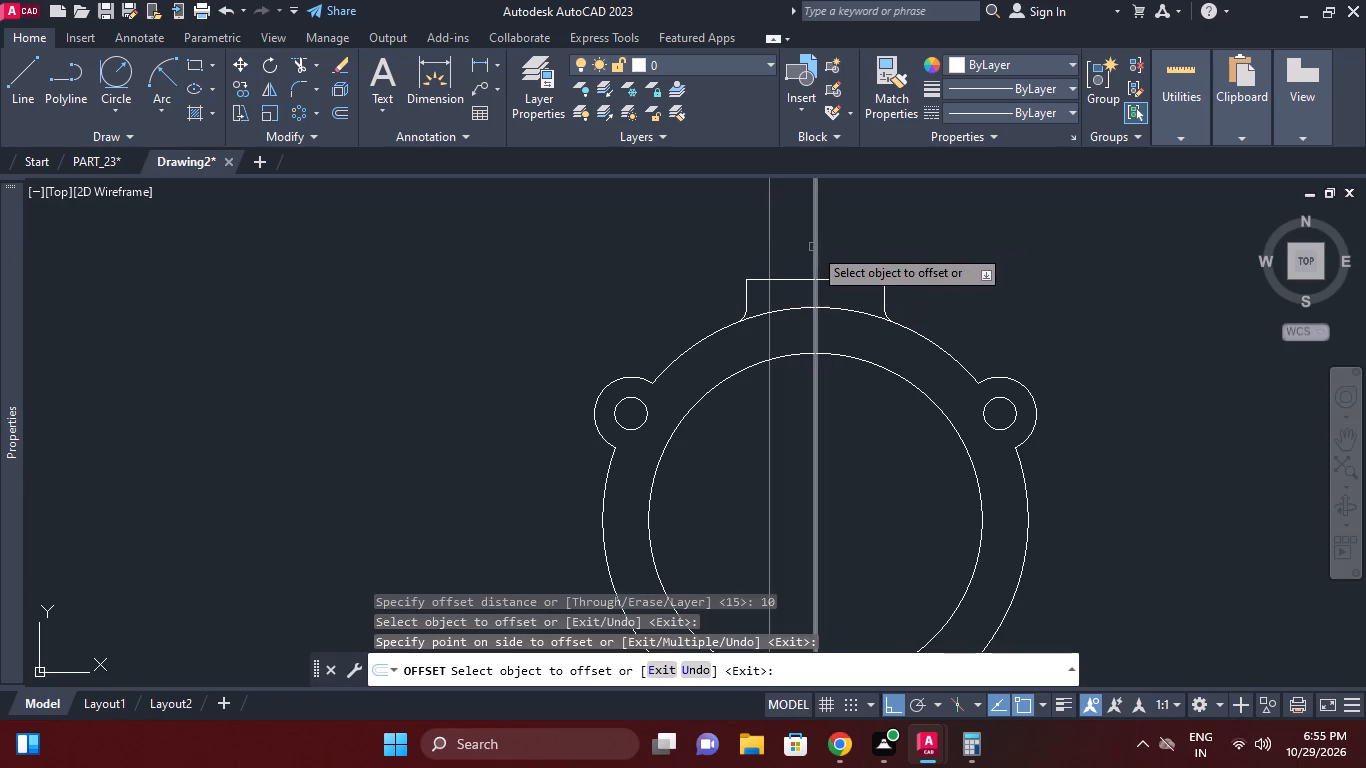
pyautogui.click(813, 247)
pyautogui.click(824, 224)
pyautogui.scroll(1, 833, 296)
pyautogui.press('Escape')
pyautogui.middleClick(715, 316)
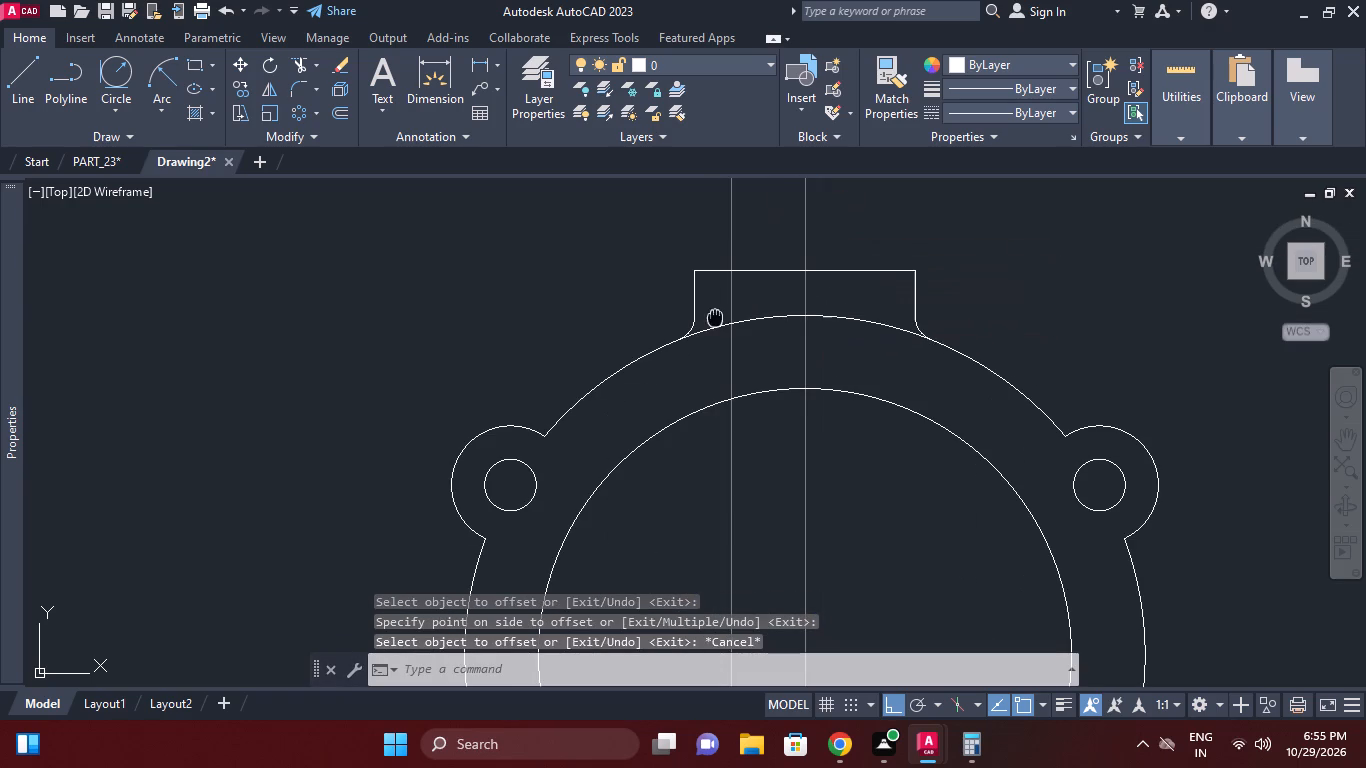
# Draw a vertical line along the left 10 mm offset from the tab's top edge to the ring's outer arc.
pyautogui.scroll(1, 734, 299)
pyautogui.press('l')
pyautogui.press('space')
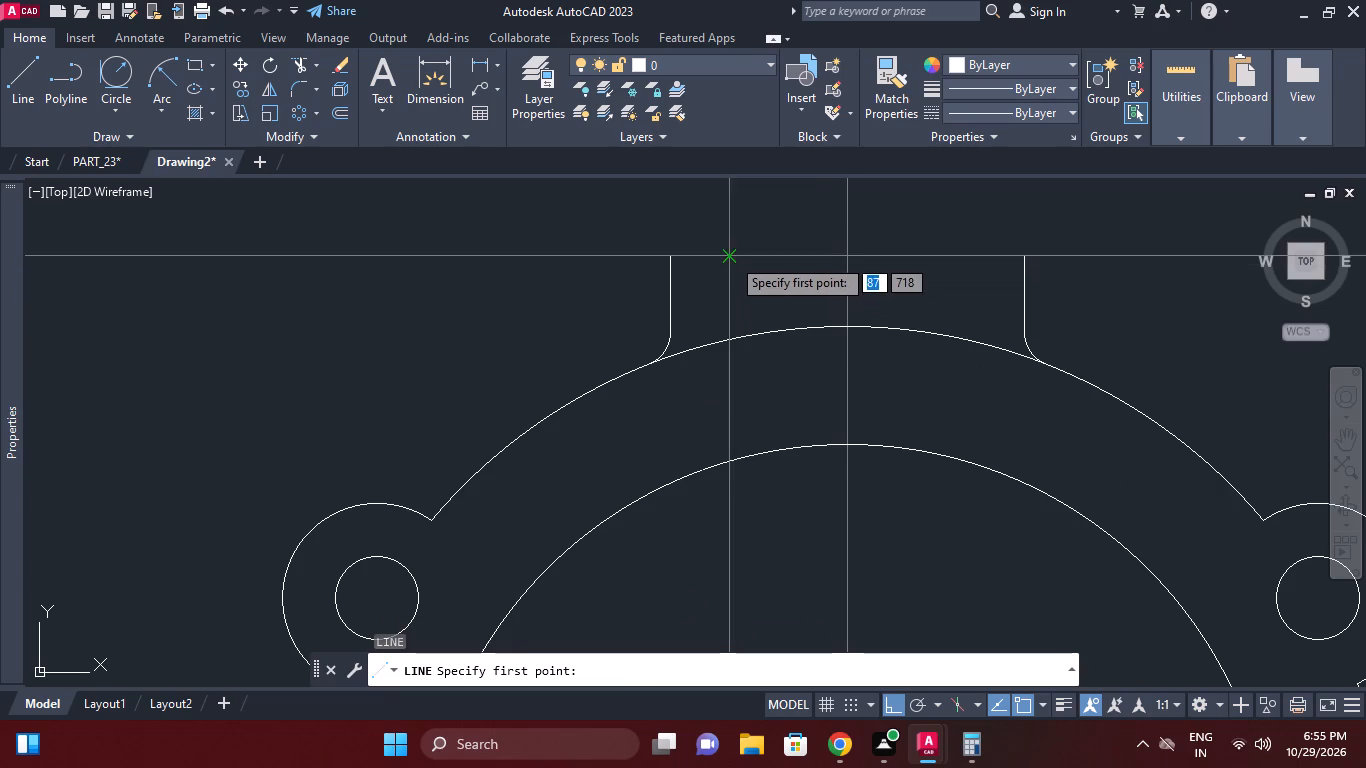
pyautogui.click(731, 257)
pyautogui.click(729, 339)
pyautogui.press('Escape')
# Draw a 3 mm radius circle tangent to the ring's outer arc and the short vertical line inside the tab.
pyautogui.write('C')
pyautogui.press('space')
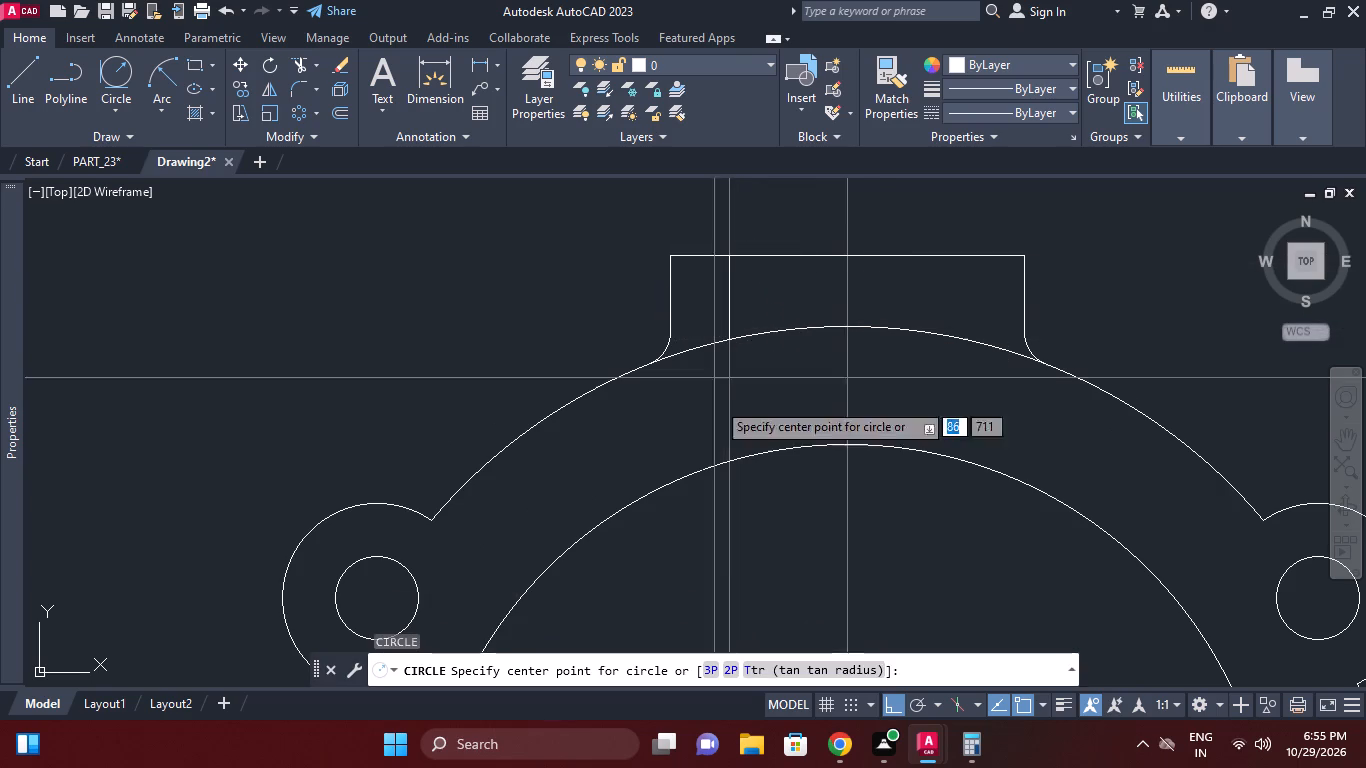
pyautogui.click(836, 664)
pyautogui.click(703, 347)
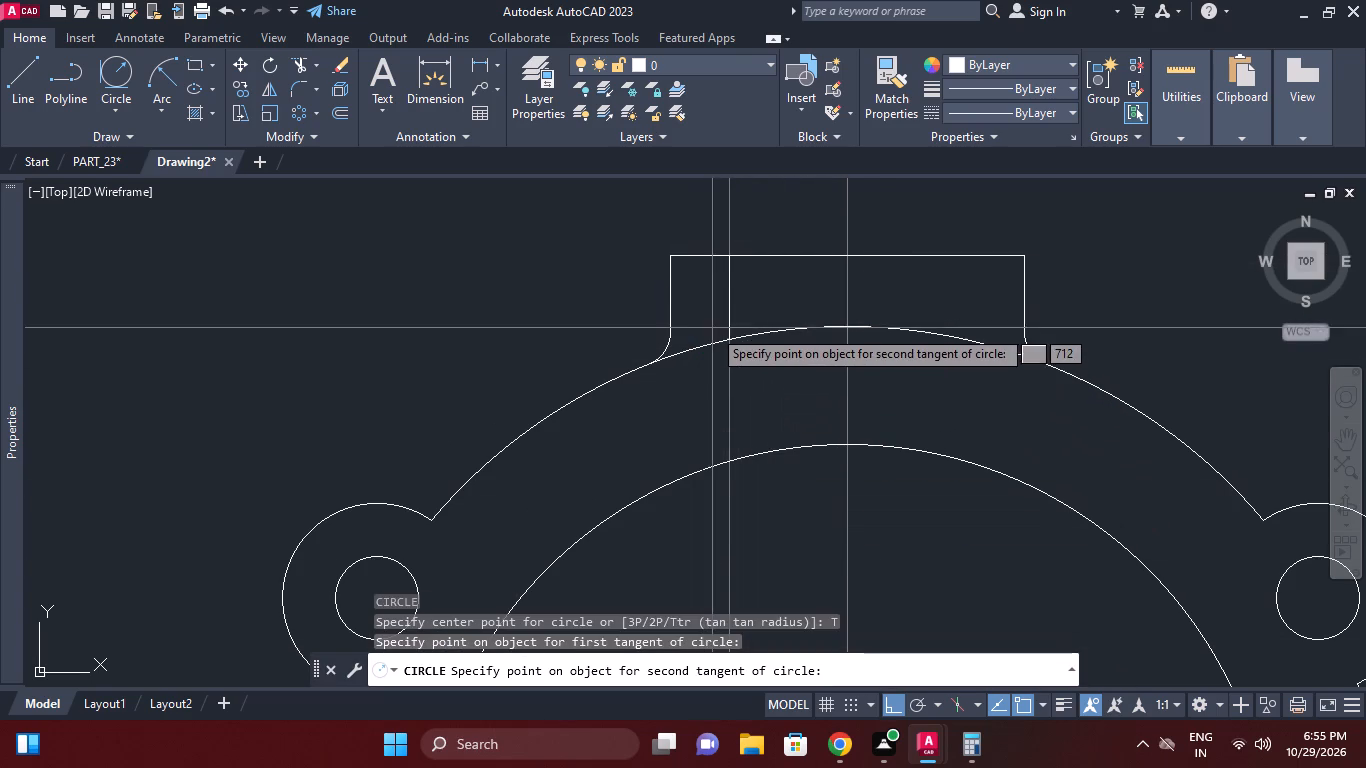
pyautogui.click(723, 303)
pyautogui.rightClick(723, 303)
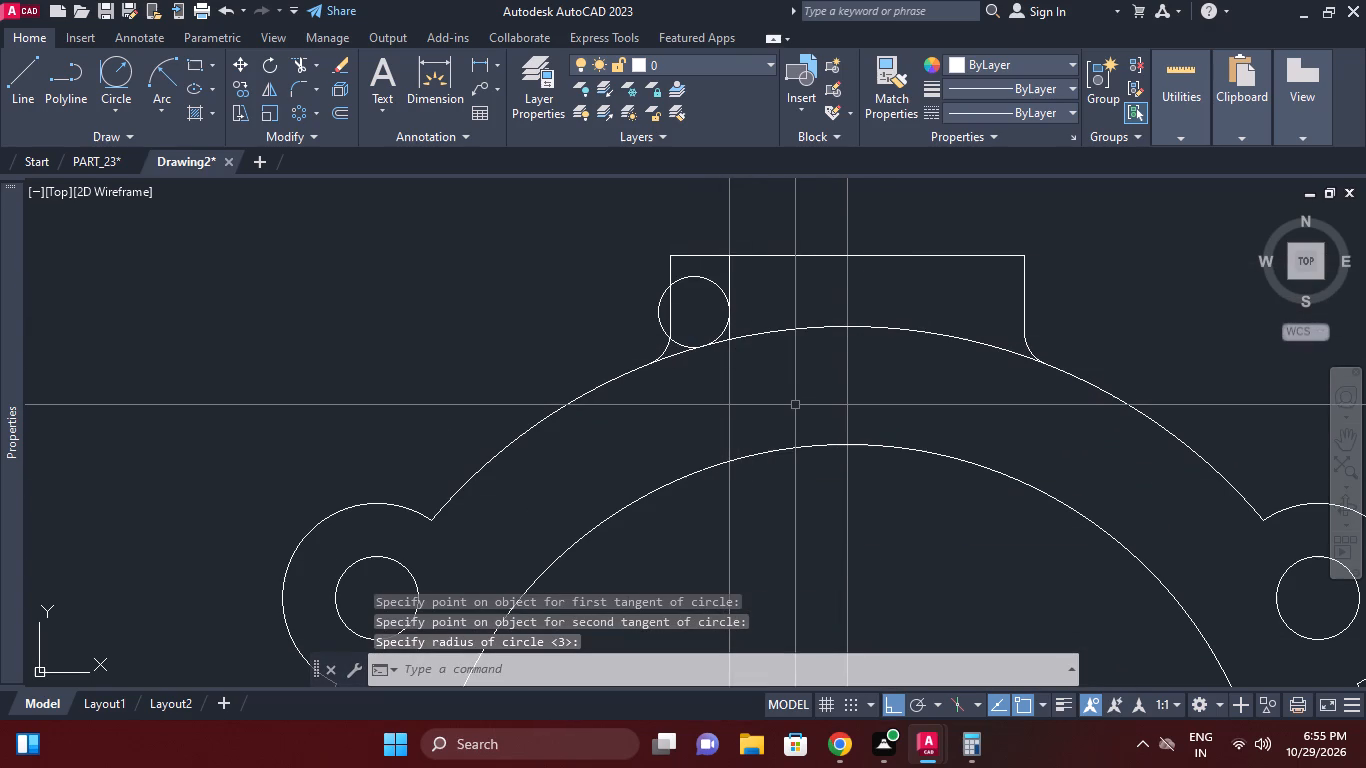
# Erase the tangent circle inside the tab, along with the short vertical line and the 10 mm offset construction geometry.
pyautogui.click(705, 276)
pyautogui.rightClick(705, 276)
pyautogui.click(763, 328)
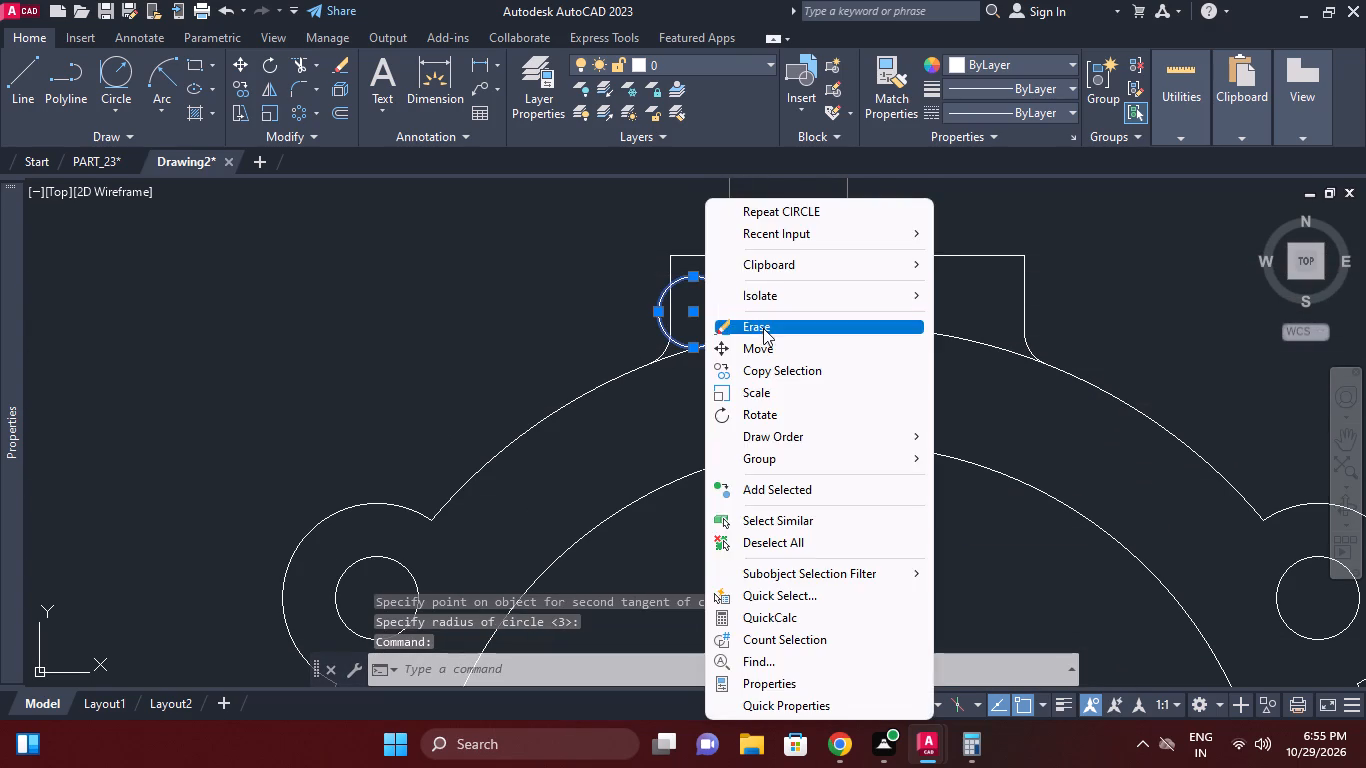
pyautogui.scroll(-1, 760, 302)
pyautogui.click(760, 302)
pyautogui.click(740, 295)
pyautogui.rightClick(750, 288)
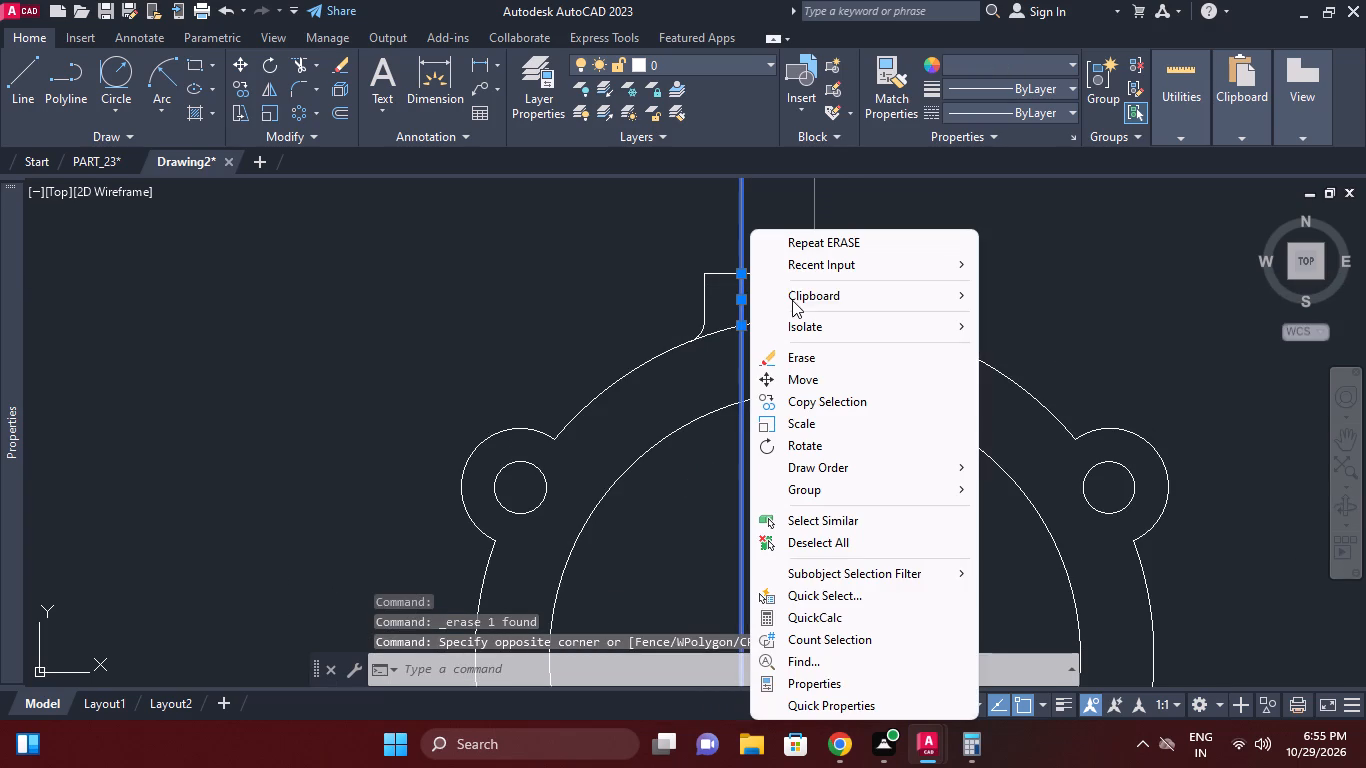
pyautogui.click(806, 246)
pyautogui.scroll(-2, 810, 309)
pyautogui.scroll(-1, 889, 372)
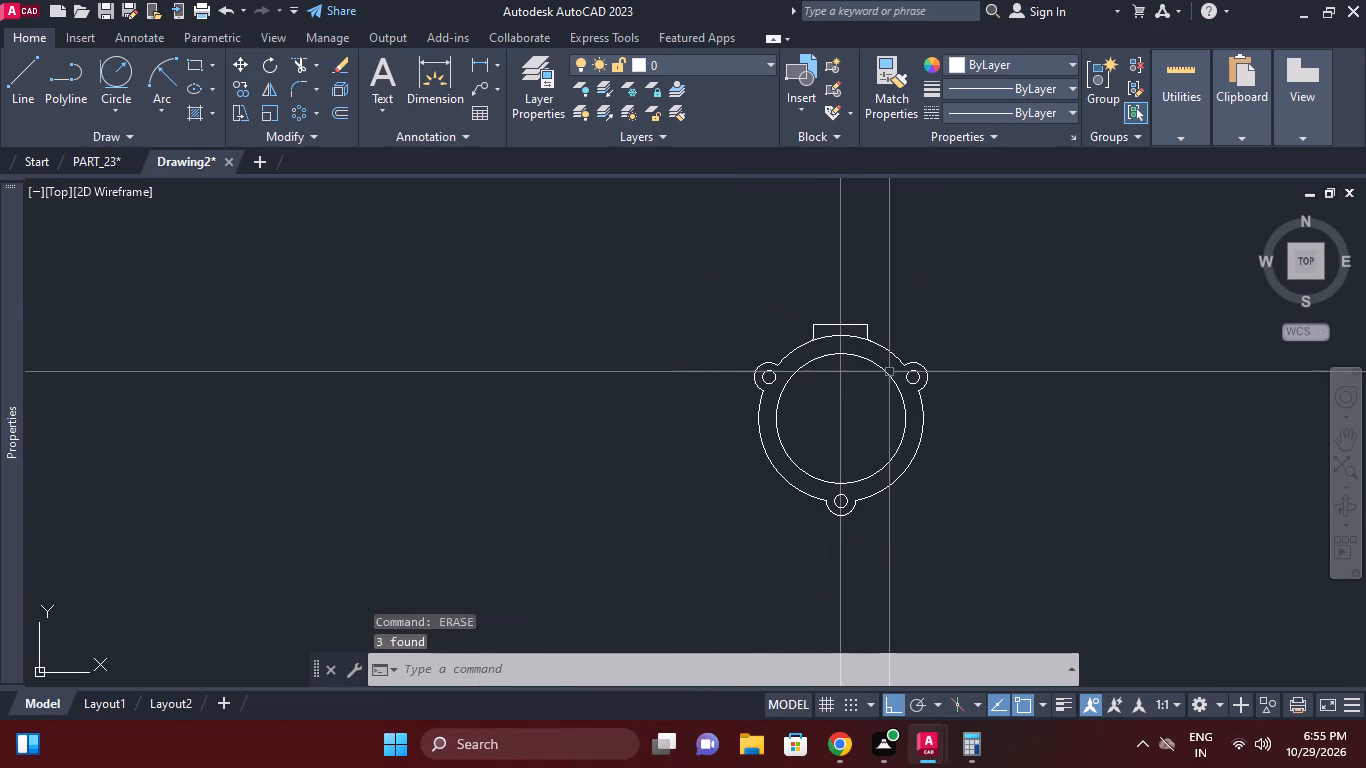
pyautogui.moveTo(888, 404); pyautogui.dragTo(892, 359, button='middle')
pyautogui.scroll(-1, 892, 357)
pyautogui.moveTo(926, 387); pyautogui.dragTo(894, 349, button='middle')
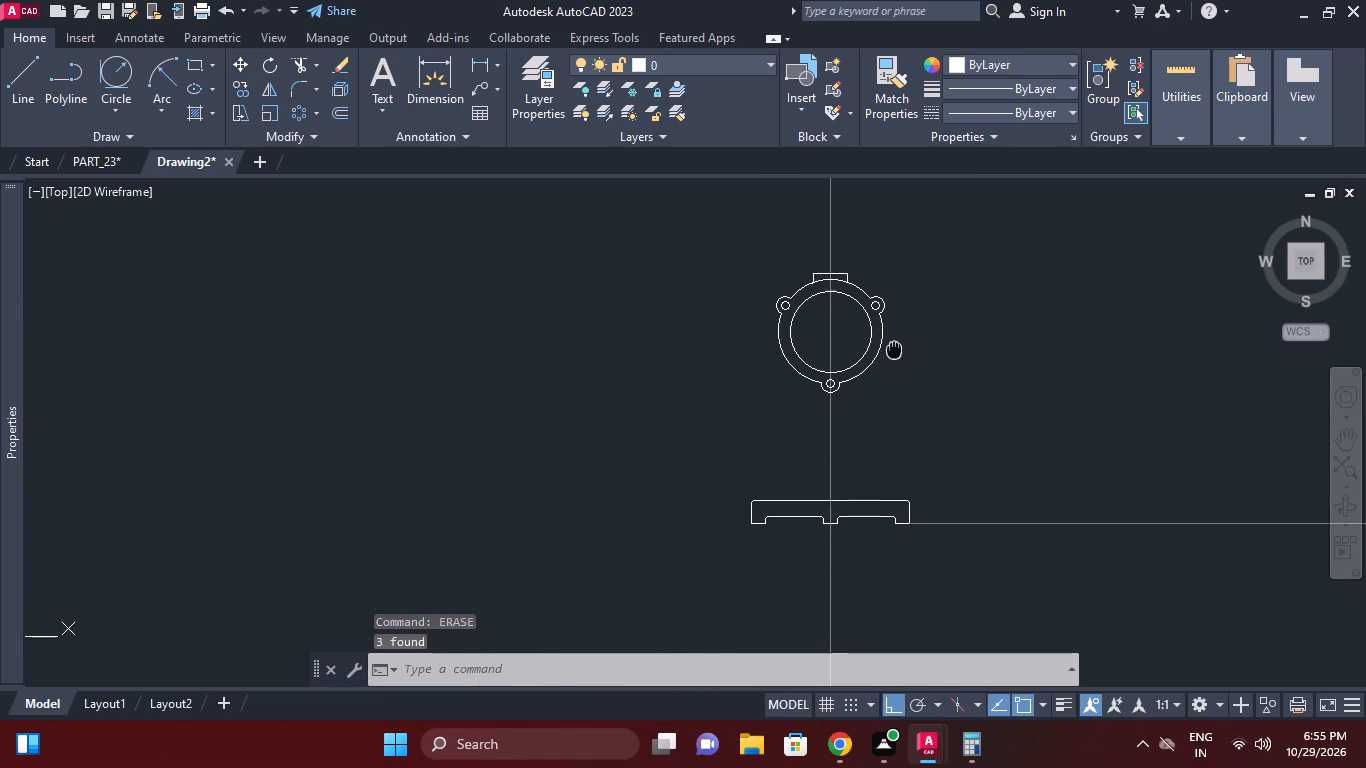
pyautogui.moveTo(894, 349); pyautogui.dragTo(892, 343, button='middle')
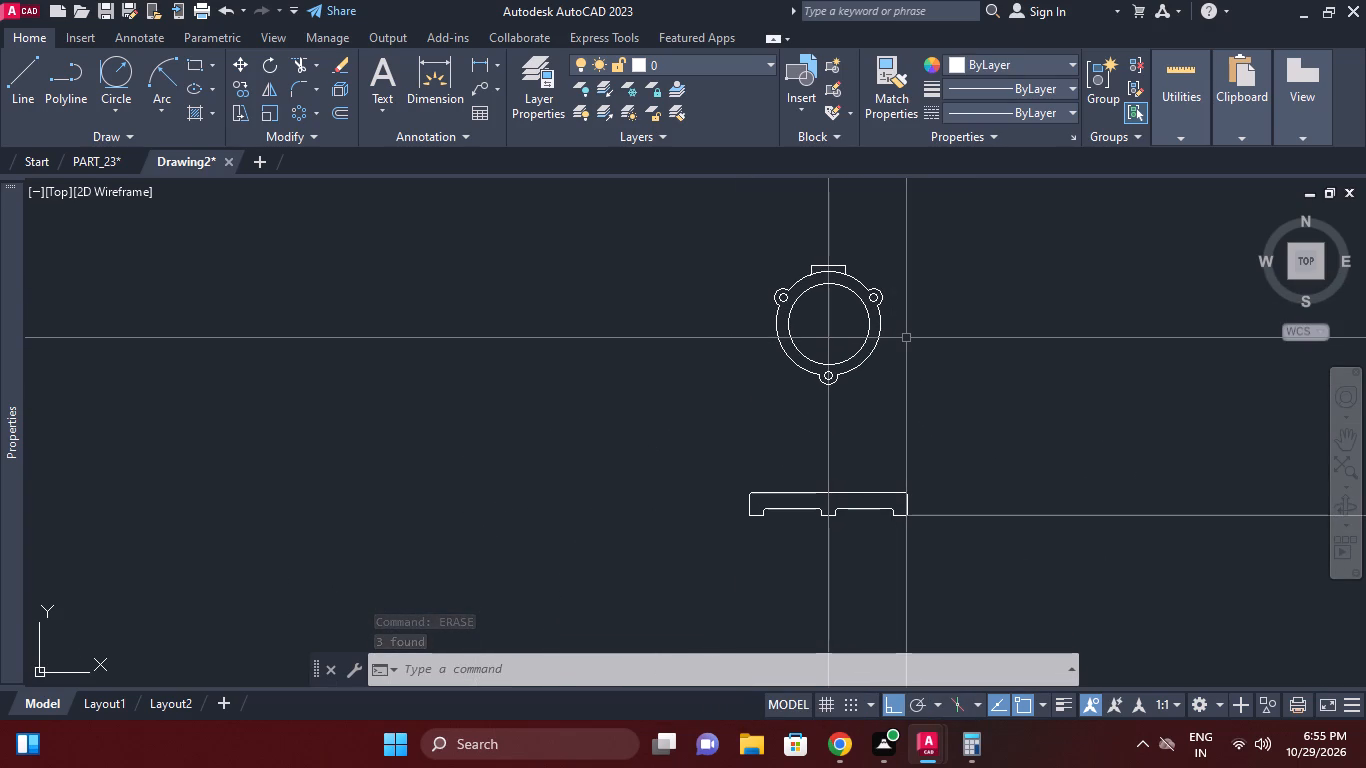
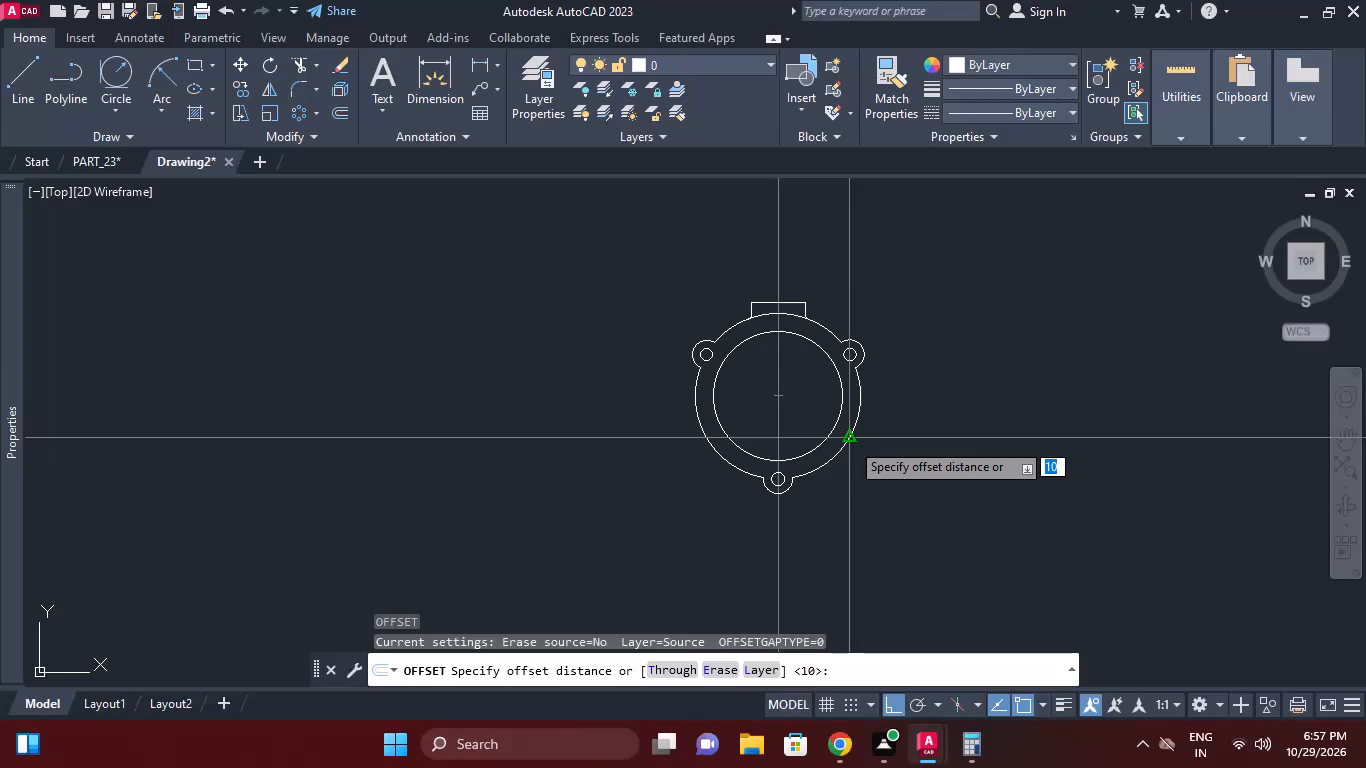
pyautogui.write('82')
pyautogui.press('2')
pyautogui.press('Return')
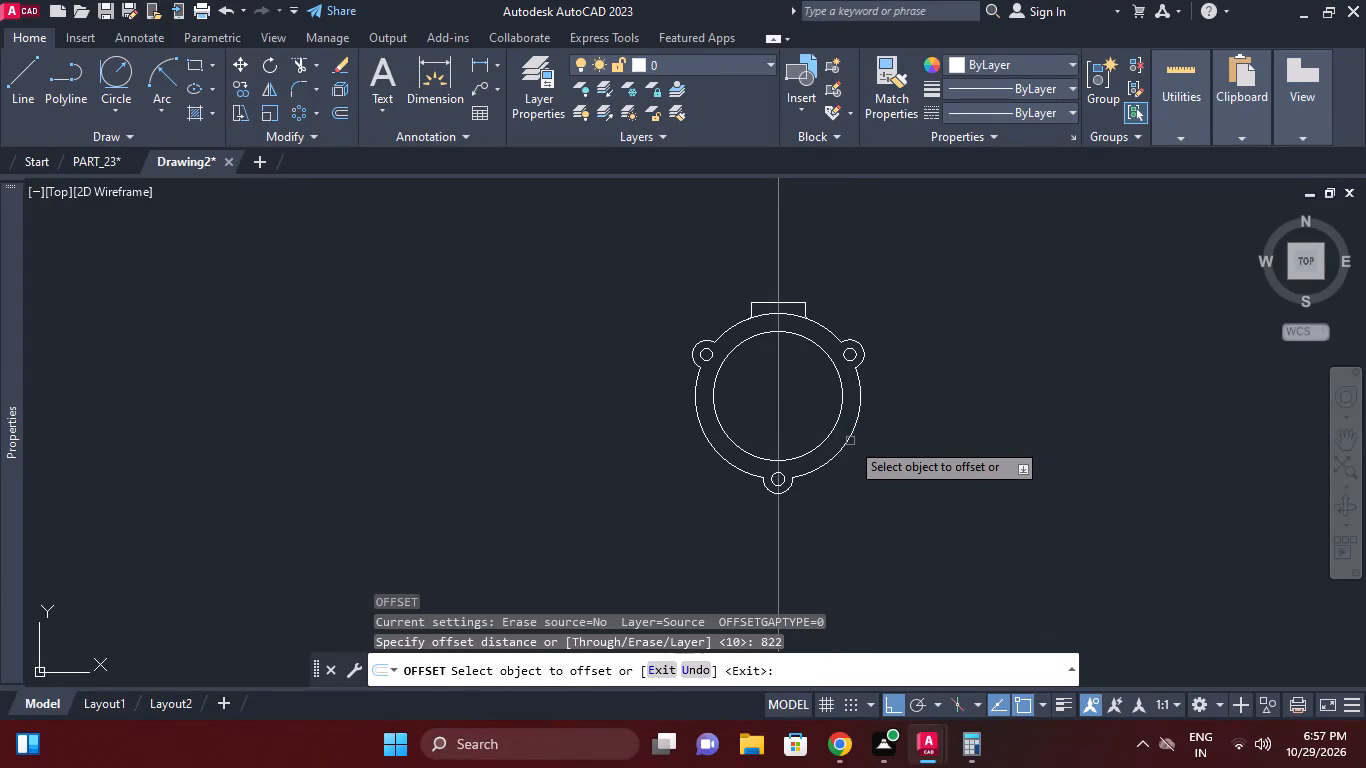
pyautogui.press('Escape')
# Offset the vertical centreline by 82/2 mm to each side across the ring.
pyautogui.press('space')
pyautogui.write('82/2')
pyautogui.press('space')
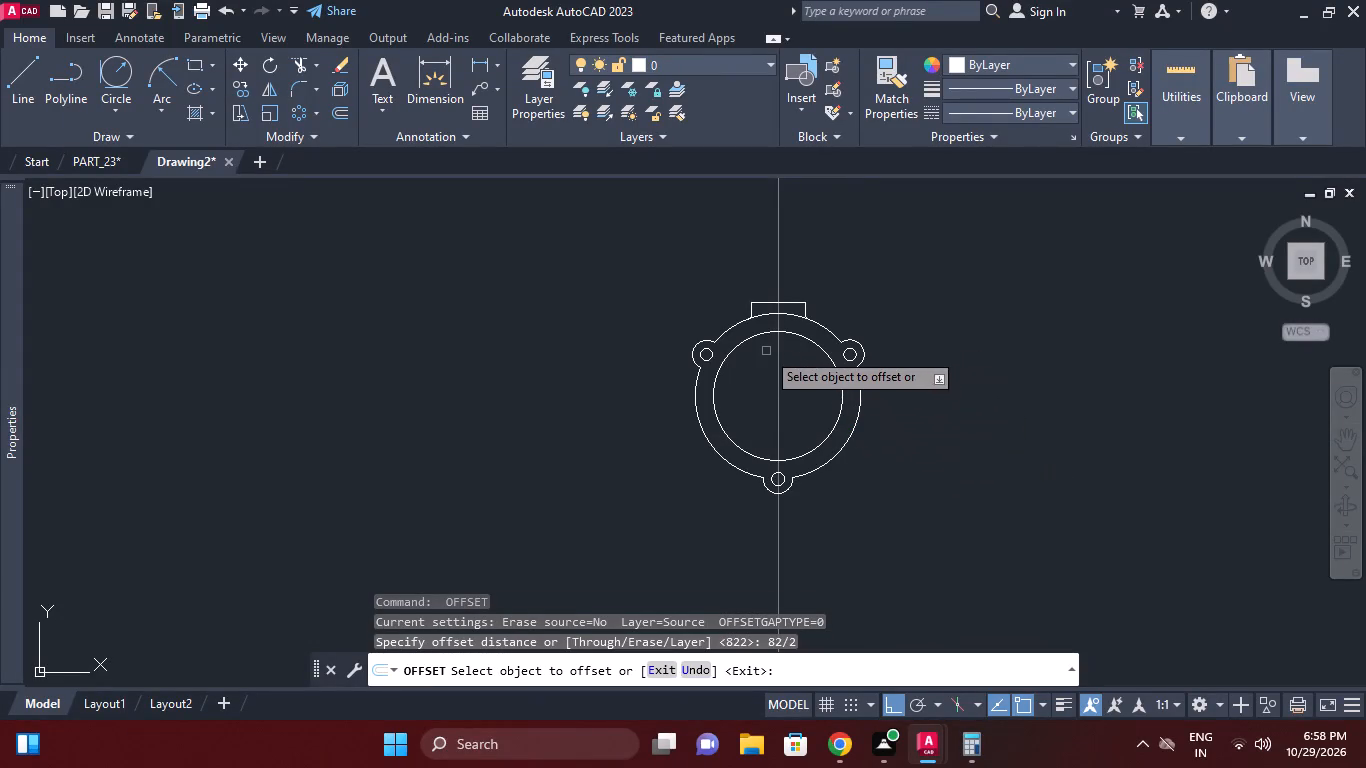
pyautogui.click(779, 371)
pyautogui.click(769, 366)
pyautogui.click(782, 415)
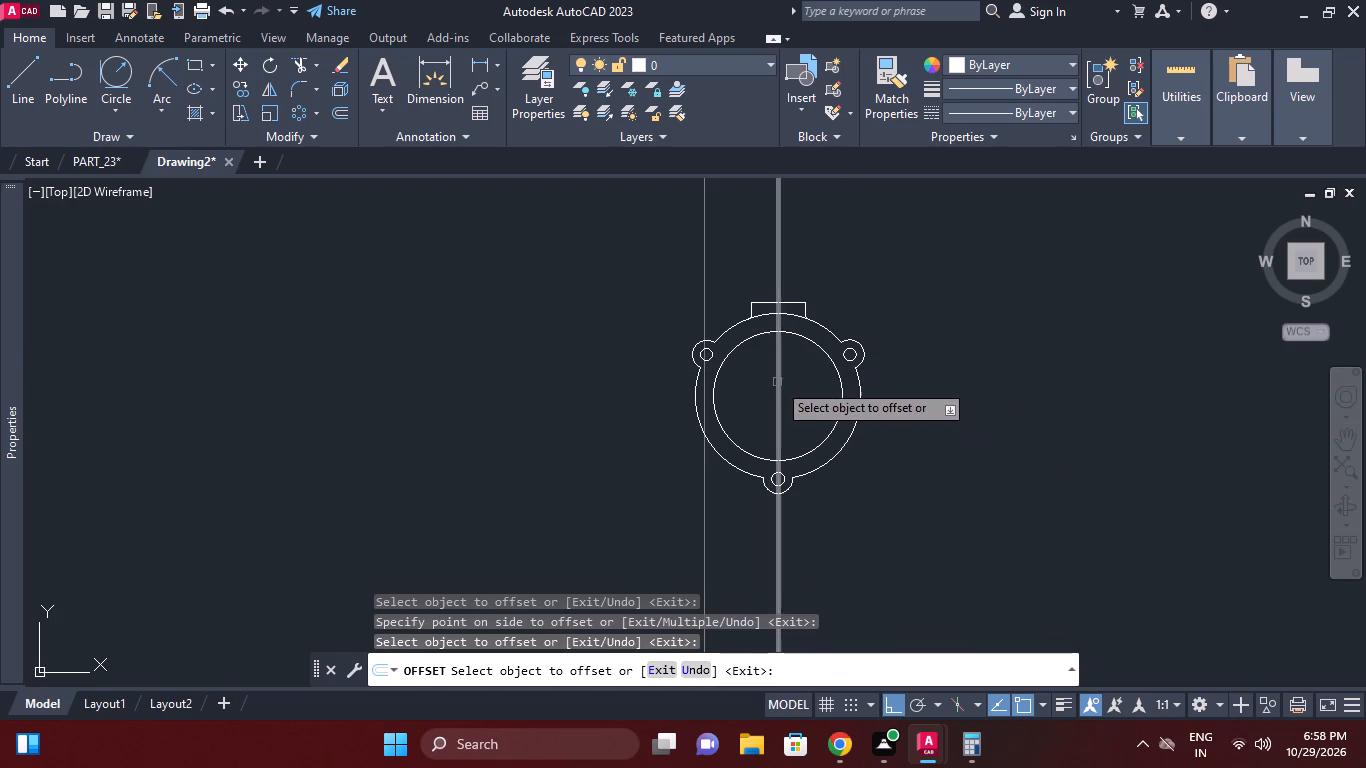
pyautogui.click(773, 376)
pyautogui.click(780, 381)
pyautogui.click(802, 390)
pyautogui.scroll(1, 789, 450)
pyautogui.middleClick(789, 450)
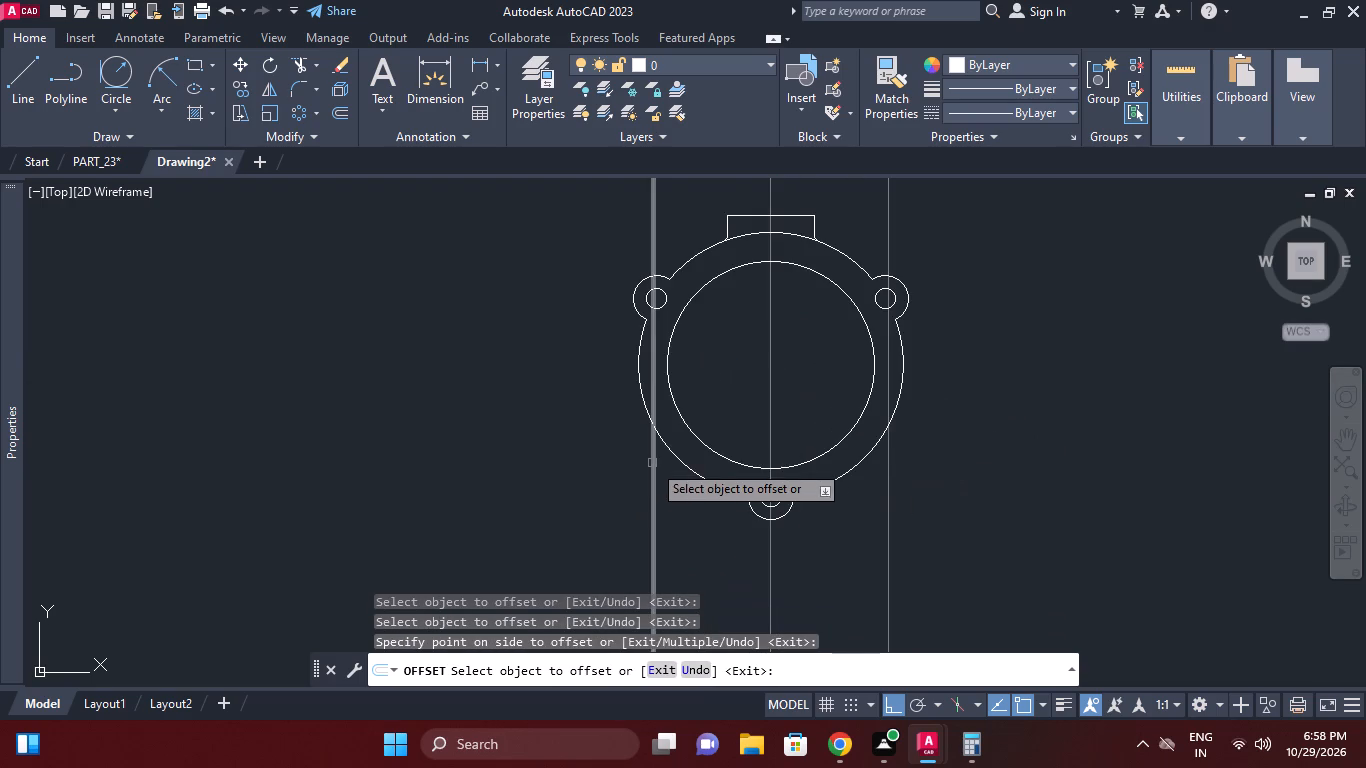
pyautogui.middleClick(651, 446)
pyautogui.scroll(2, 650, 424)
pyautogui.middleClick(650, 424)
pyautogui.press('Escape')
# Place a point where the left offset line crosses the lower part of the ring's outer arc.
pyautogui.moveTo(656, 437); pyautogui.dragTo(658, 449, button='middle')
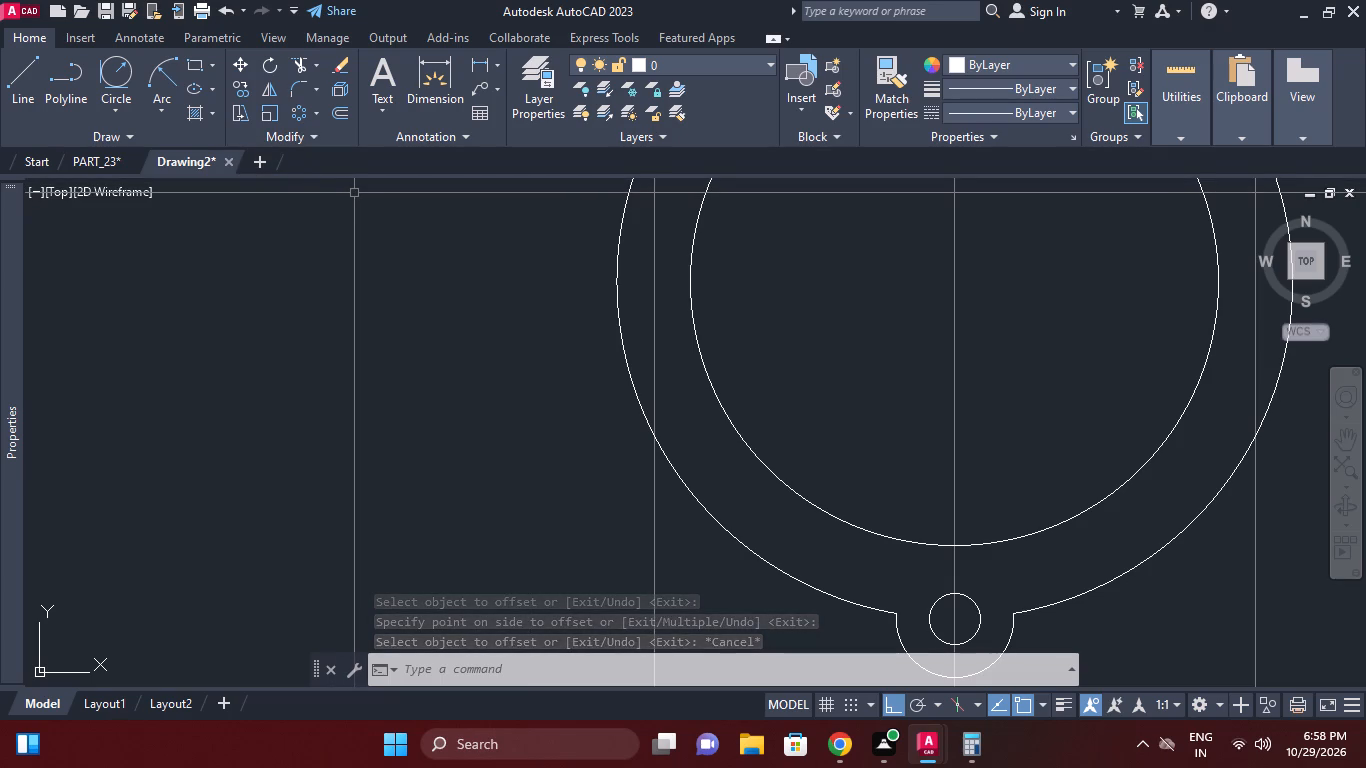
pyautogui.write('PONT')
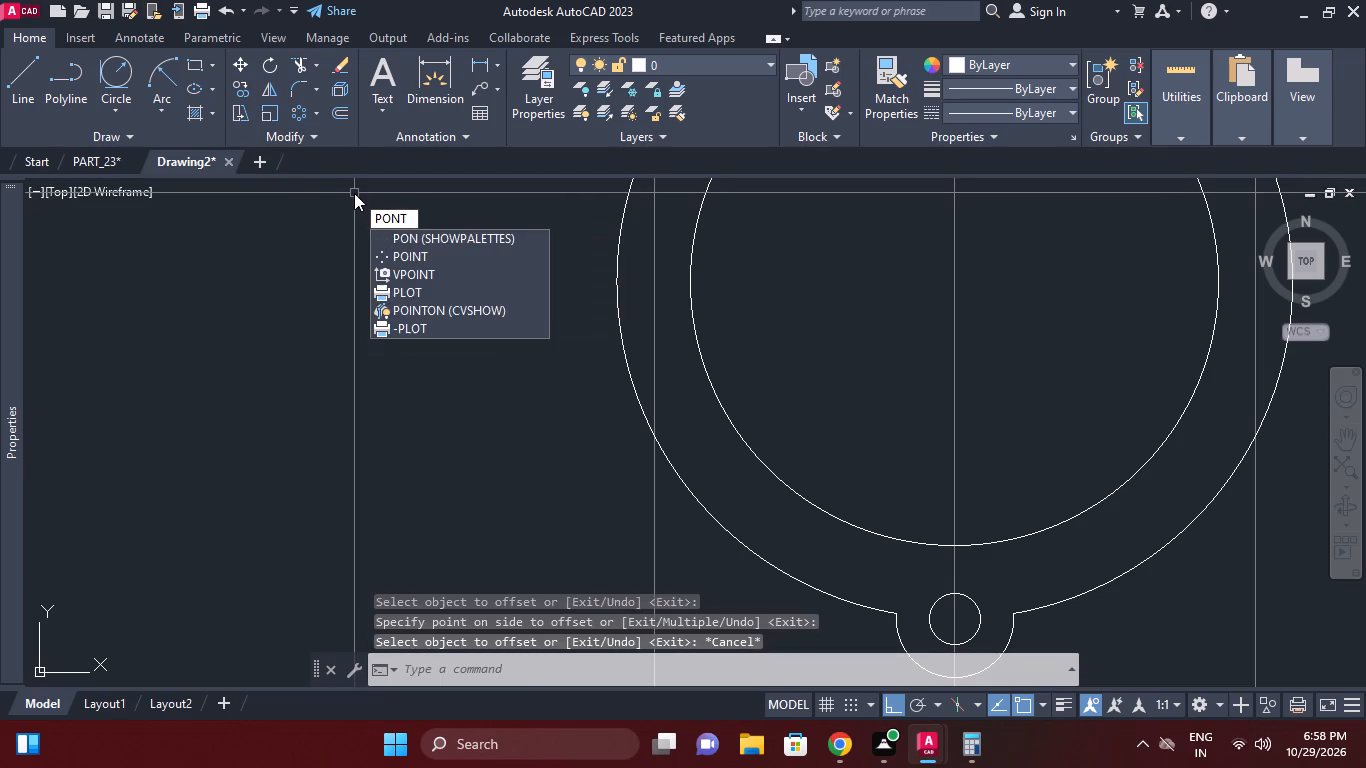
pyautogui.click(421, 260)
pyautogui.moveTo(554, 452); pyautogui.dragTo(501, 348, button='middle')
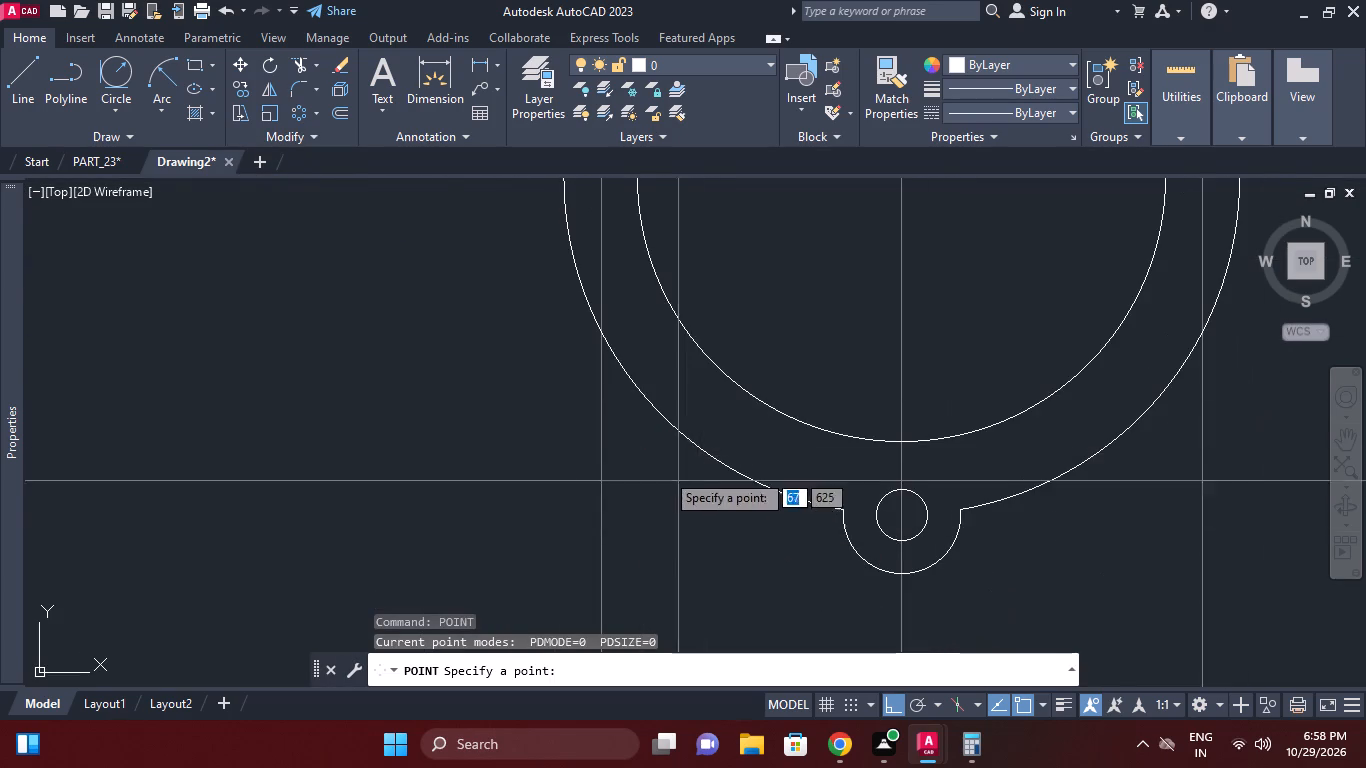
pyautogui.scroll(1, 604, 392)
pyautogui.click(598, 294)
pyautogui.moveTo(703, 394); pyautogui.dragTo(503, 406, button='middle')
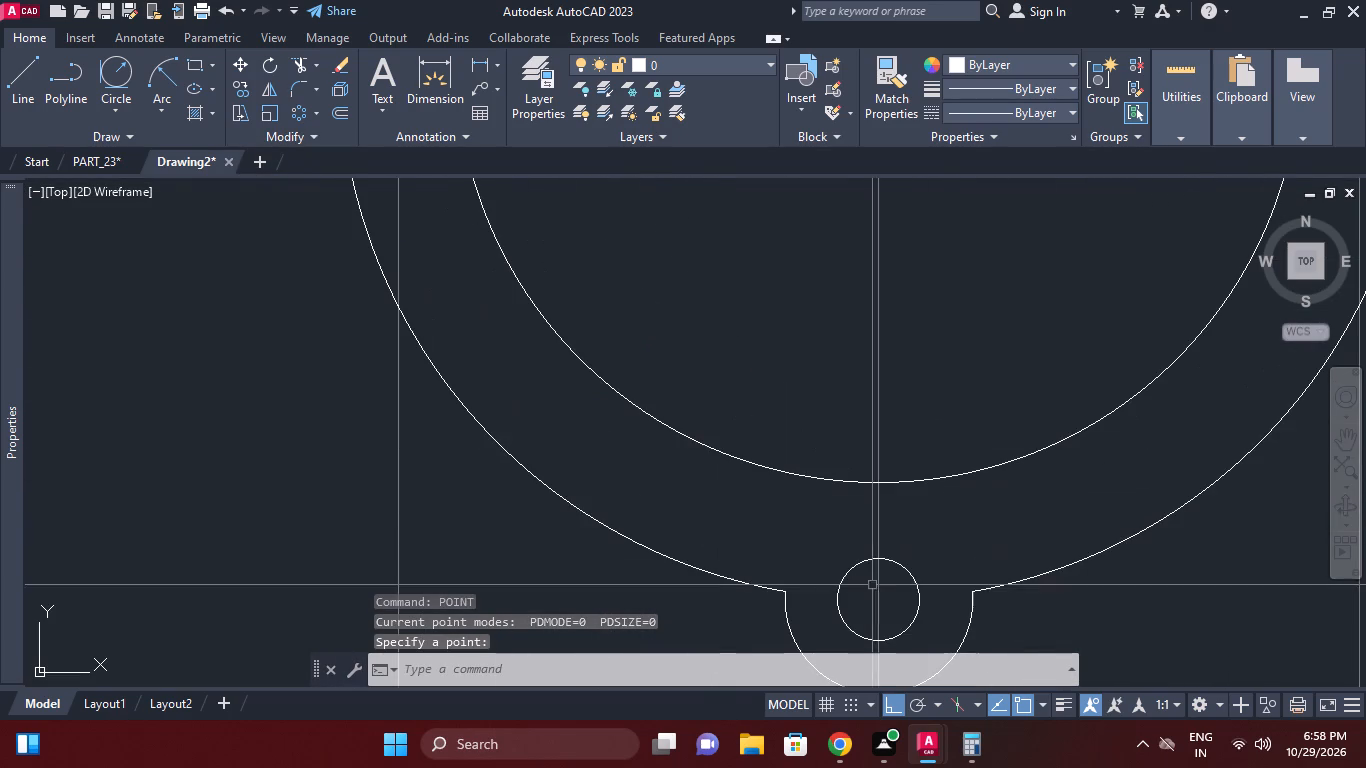
pyautogui.scroll(-1, 1013, 524)
pyautogui.scroll(2, 660, 375)
pyautogui.scroll(1, 584, 405)
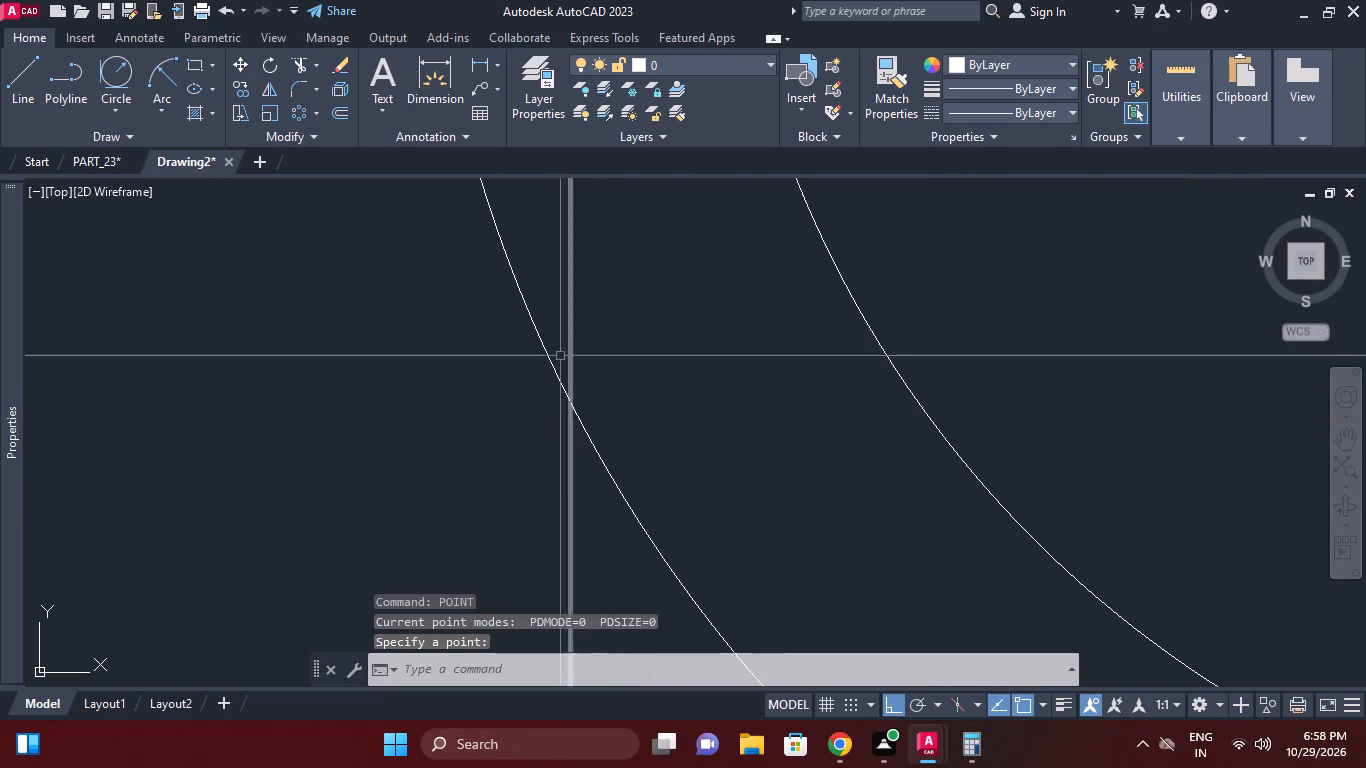
pyautogui.click(555, 328)
pyautogui.click(607, 461)
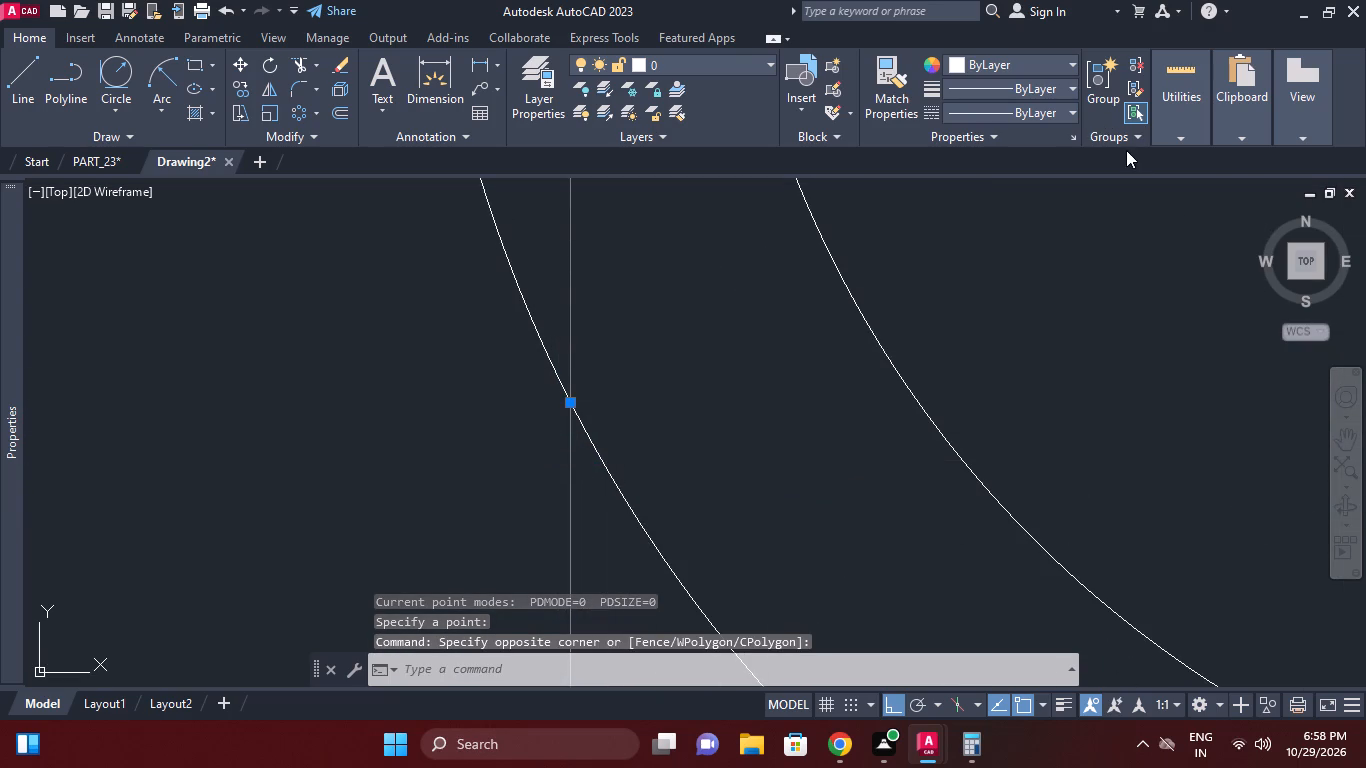
pyautogui.press('Escape')
# Set the point style to a plus sign with a point size of 8% relative to the screen.
pyautogui.click(1138, 133)
pyautogui.click(1169, 297)
pyautogui.click(1155, 282)
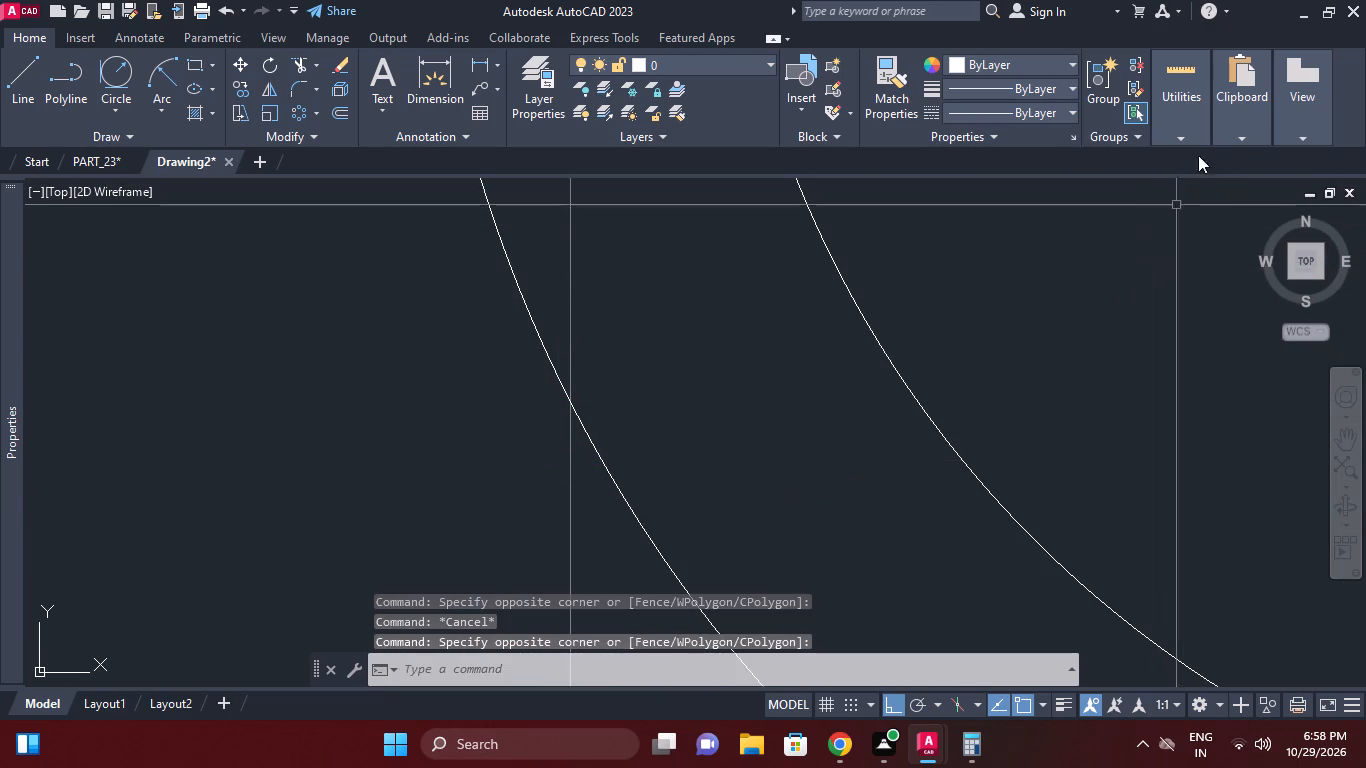
pyautogui.click(1201, 137)
pyautogui.click(1200, 261)
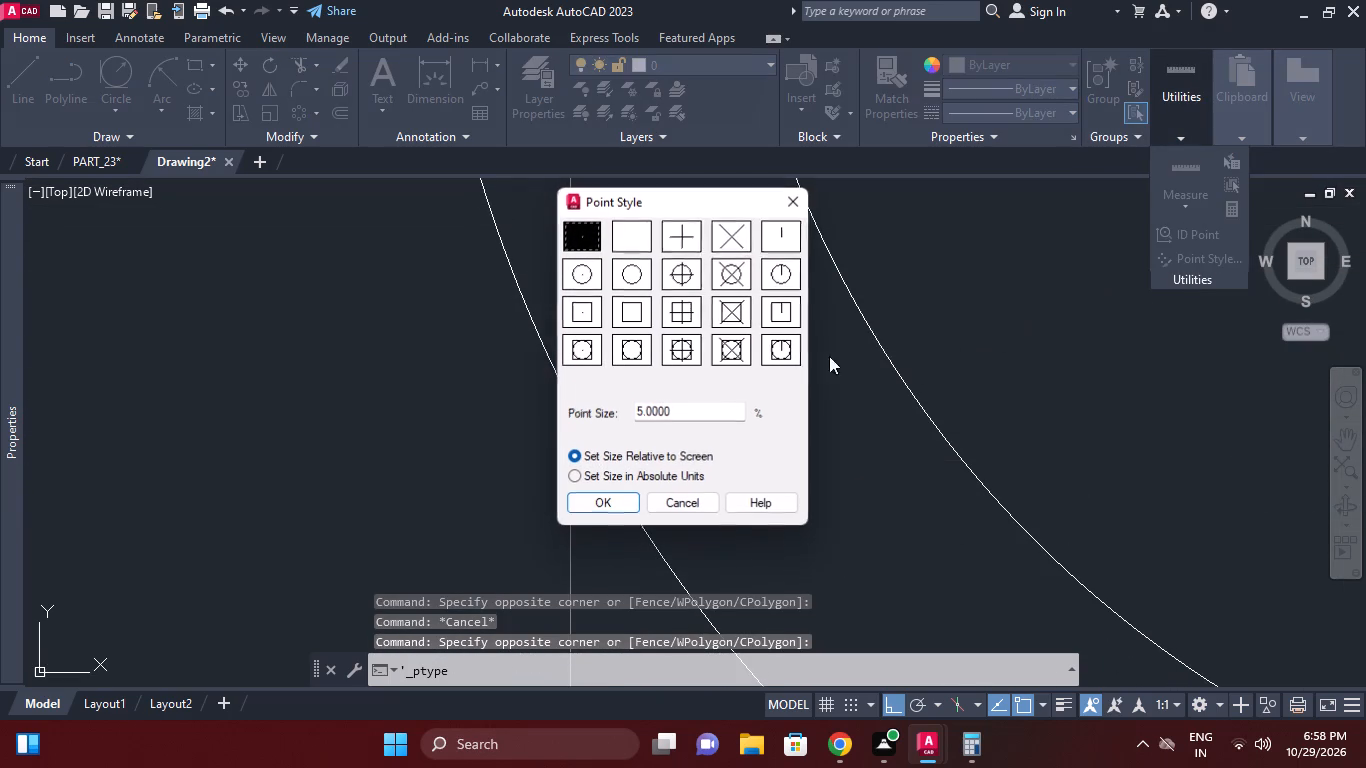
pyautogui.click(690, 244)
pyautogui.moveTo(696, 416); pyautogui.dragTo(596, 416)
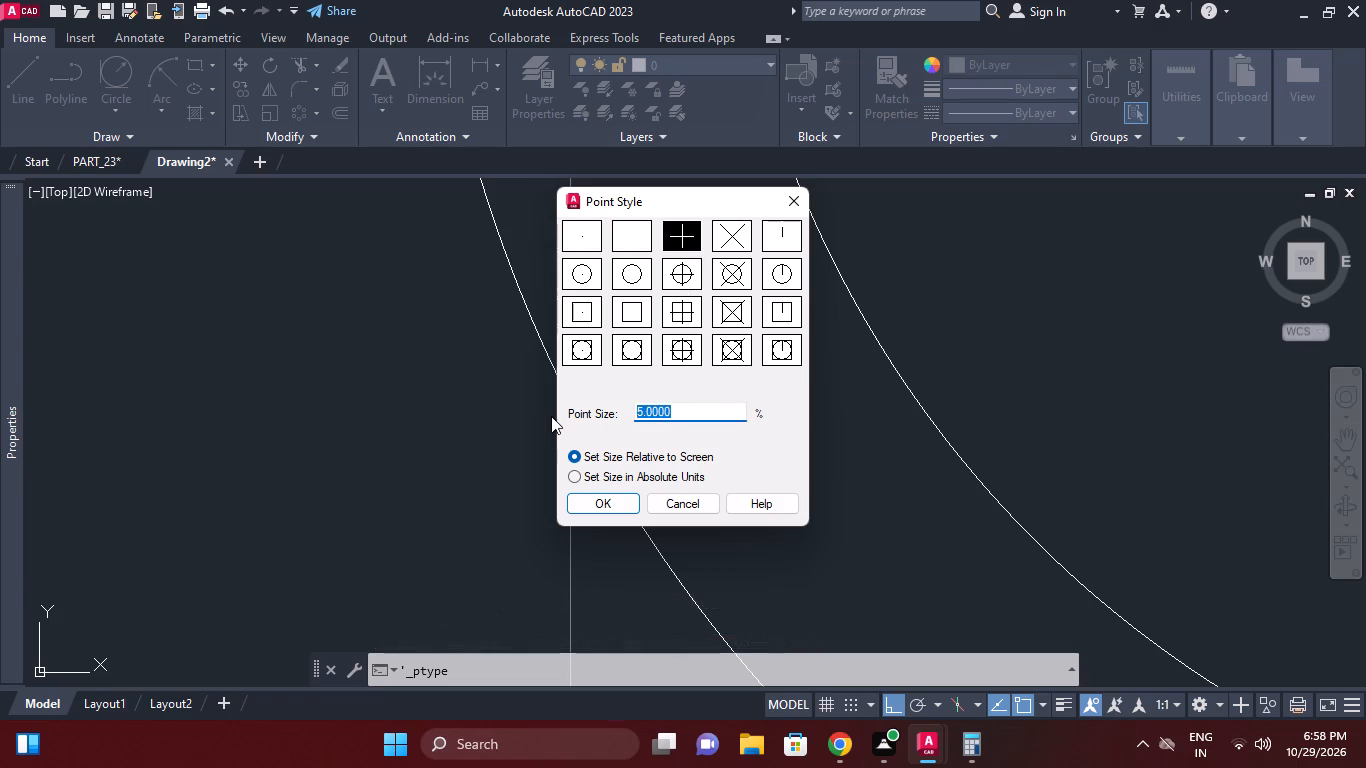
pyautogui.press('8')
pyautogui.press('Return')
pyautogui.scroll(-3, 687, 410)
pyautogui.moveTo(773, 483); pyautogui.dragTo(685, 440, button='middle')
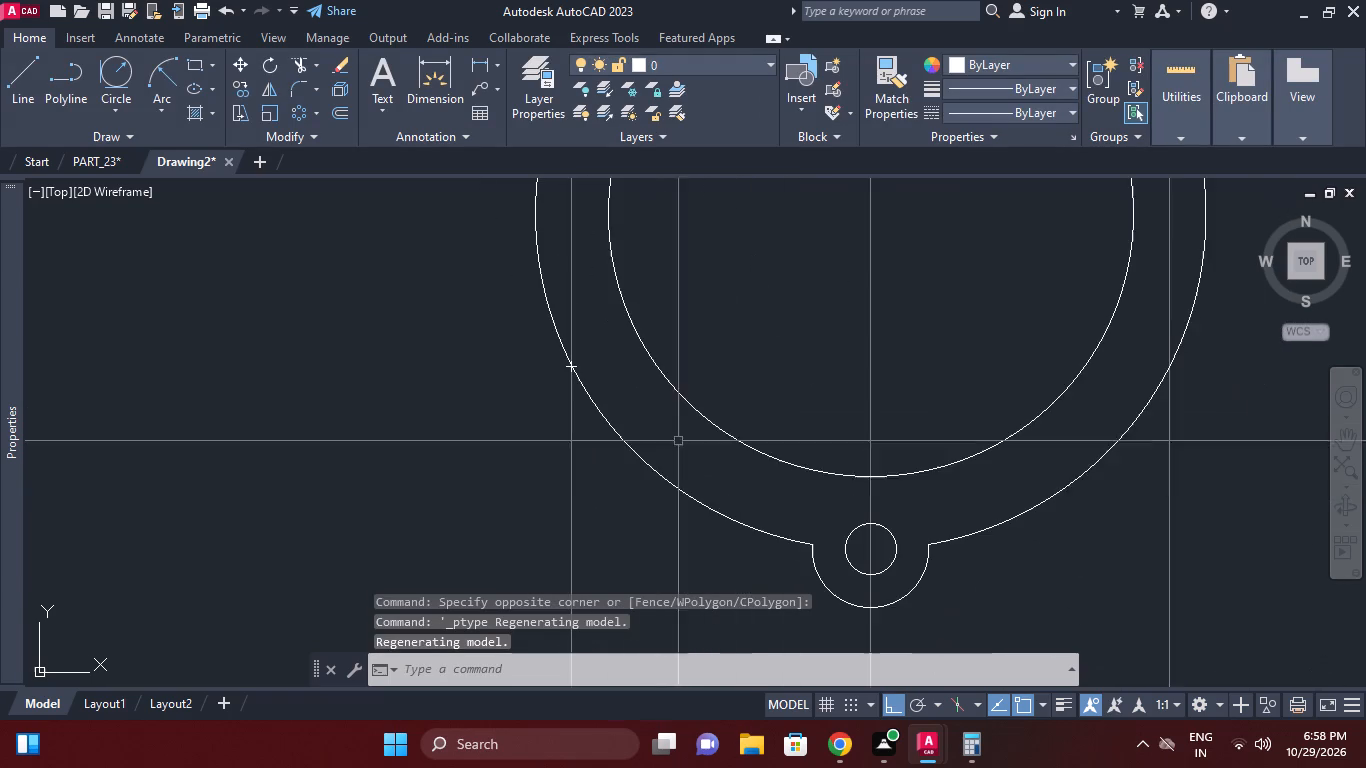
pyautogui.moveTo(770, 466); pyautogui.dragTo(755, 464, button='middle')
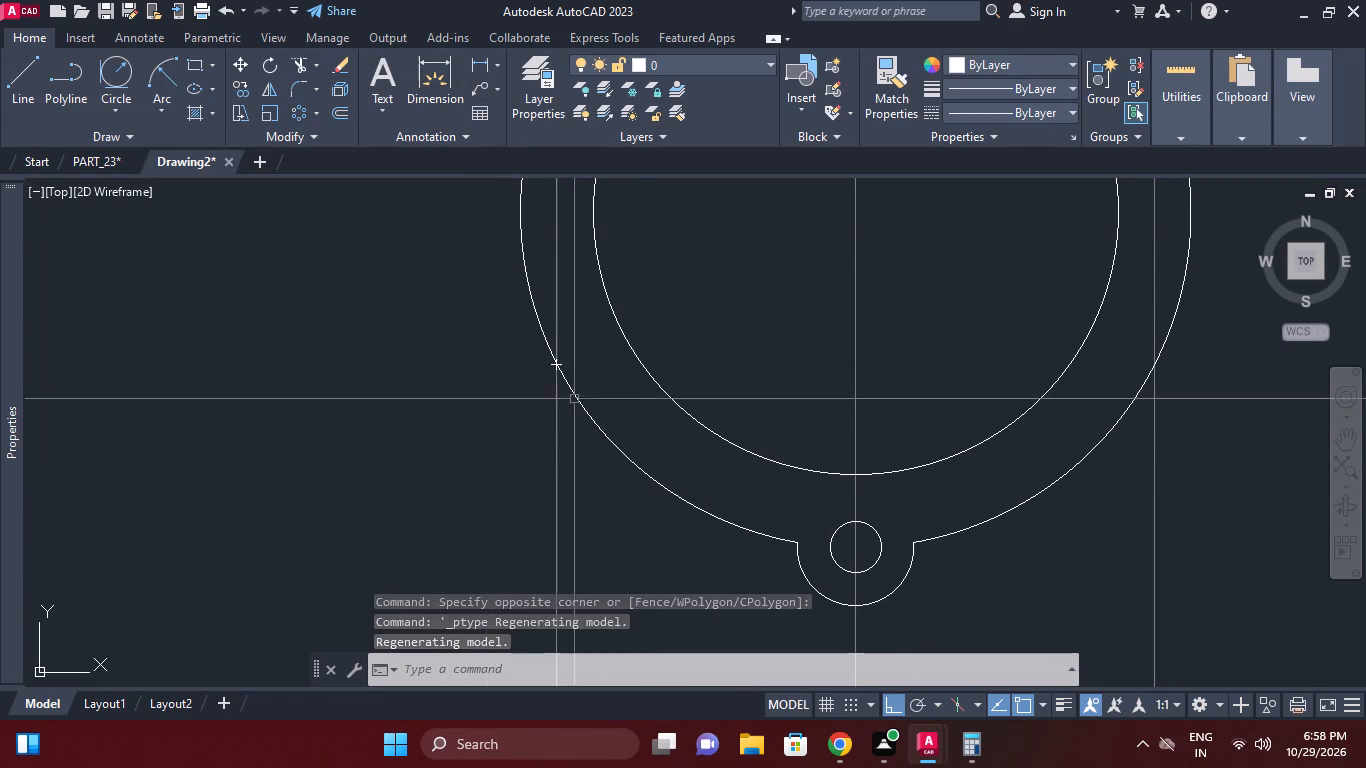
# Change the point style to the plain X marker.
pyautogui.moveTo(429, 269); pyautogui.dragTo(427, 259, button='right')
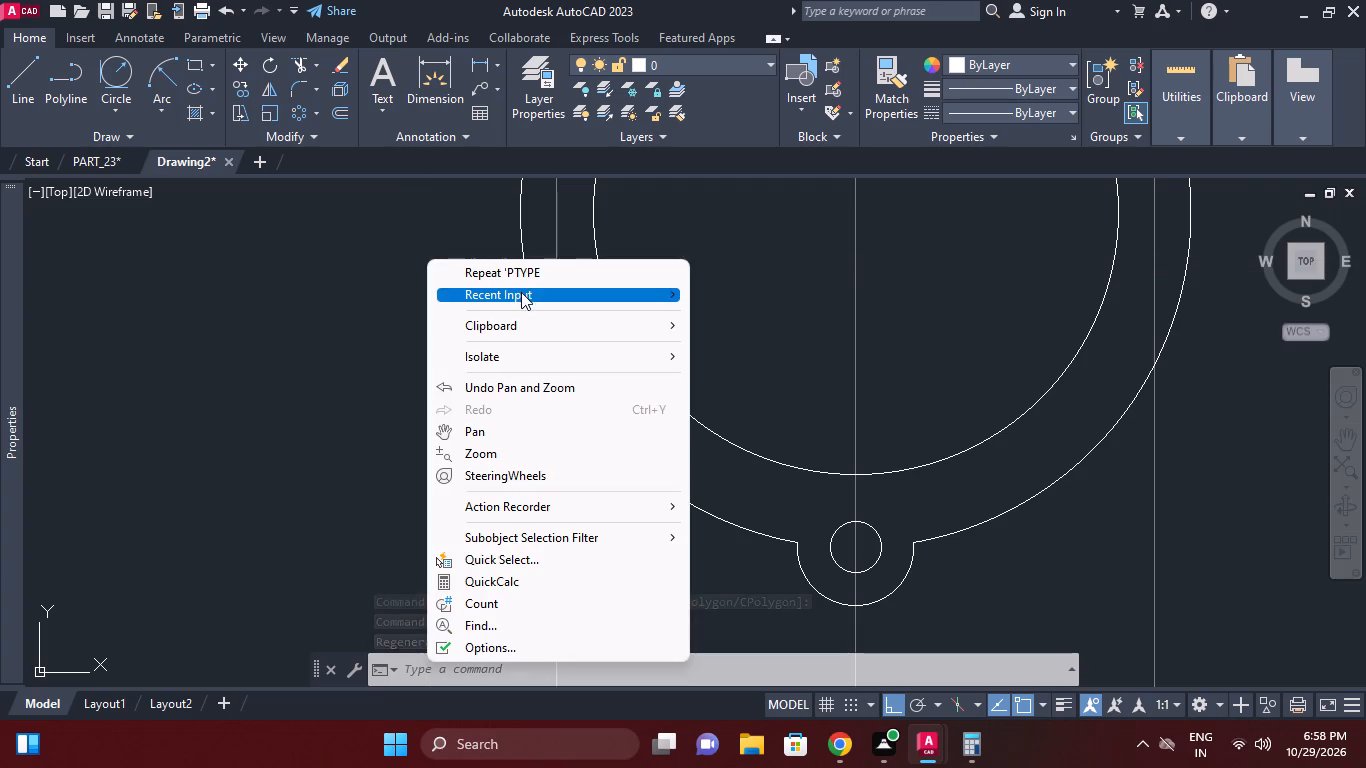
pyautogui.click(520, 263)
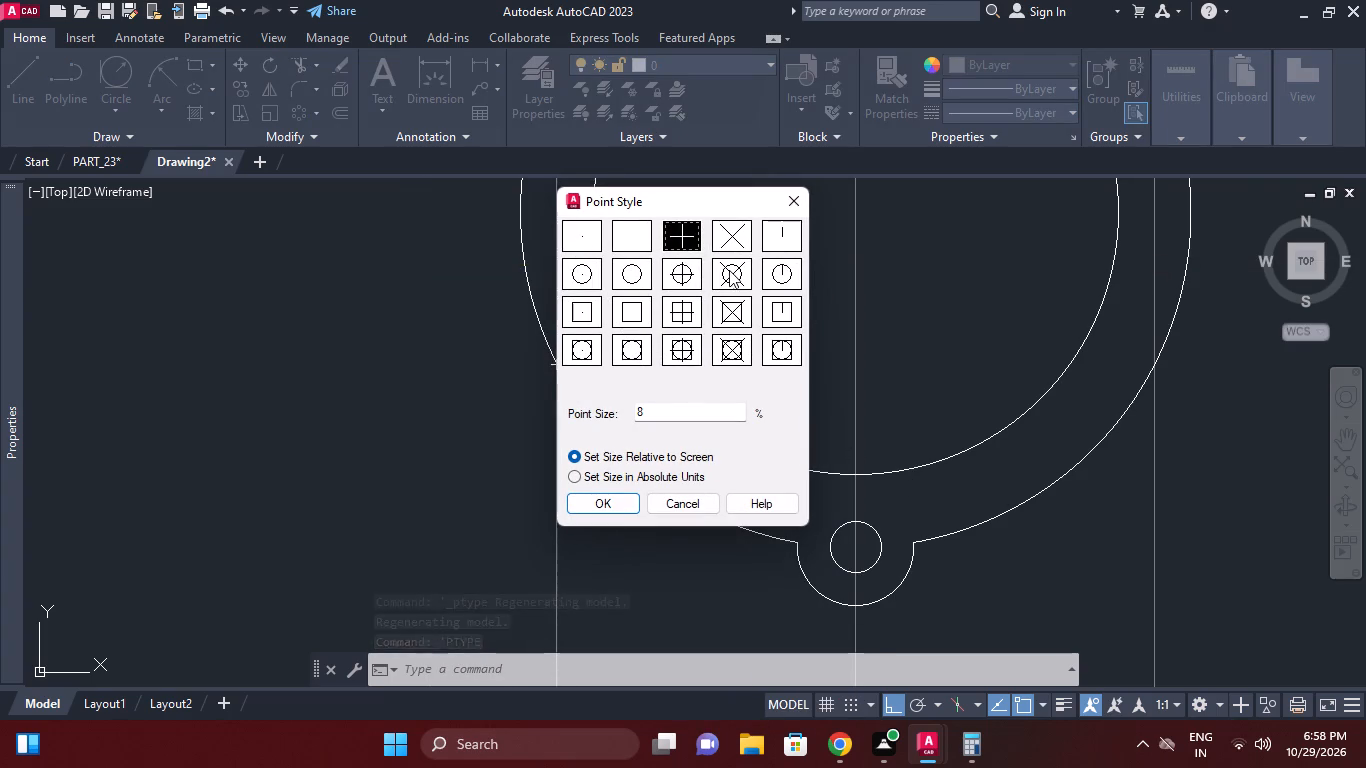
pyautogui.click(739, 241)
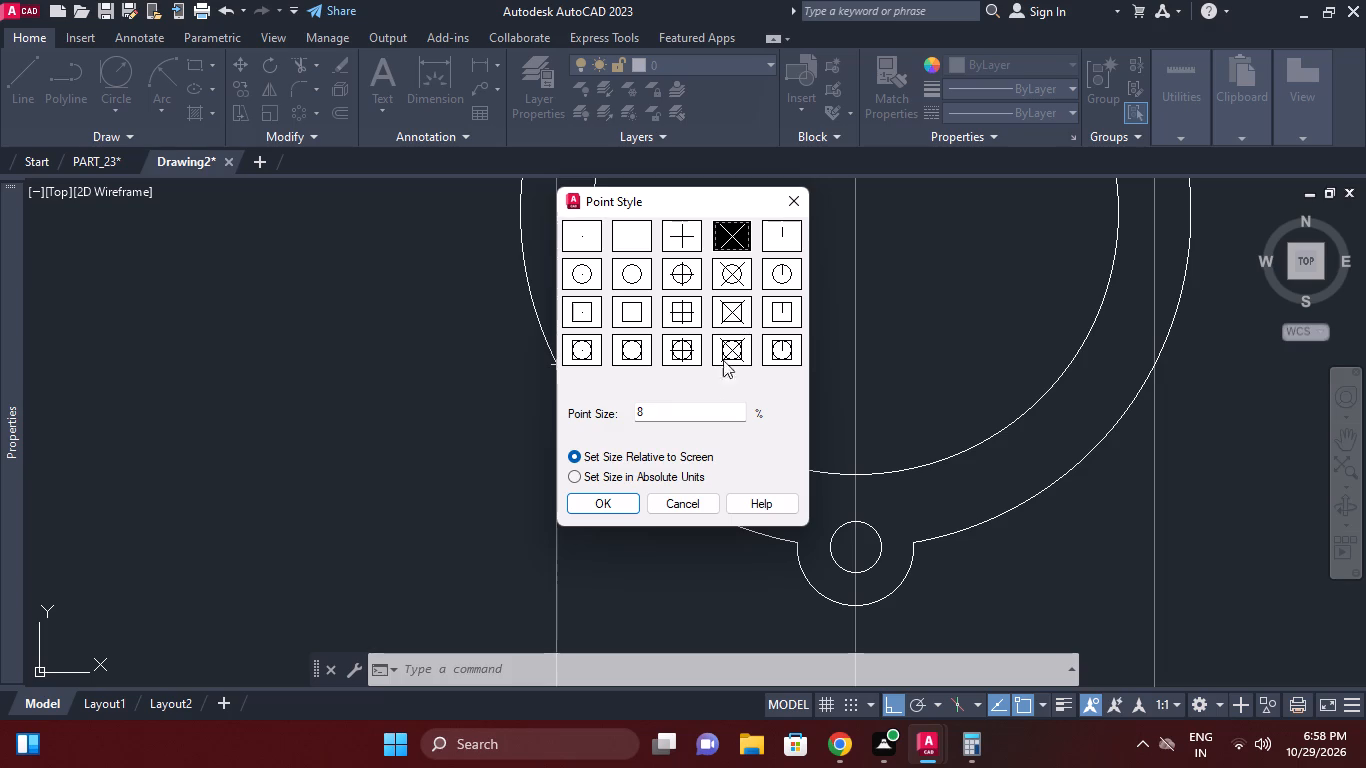
pyautogui.click(607, 494)
pyautogui.scroll(1, 577, 386)
pyautogui.scroll(-1, 577, 386)
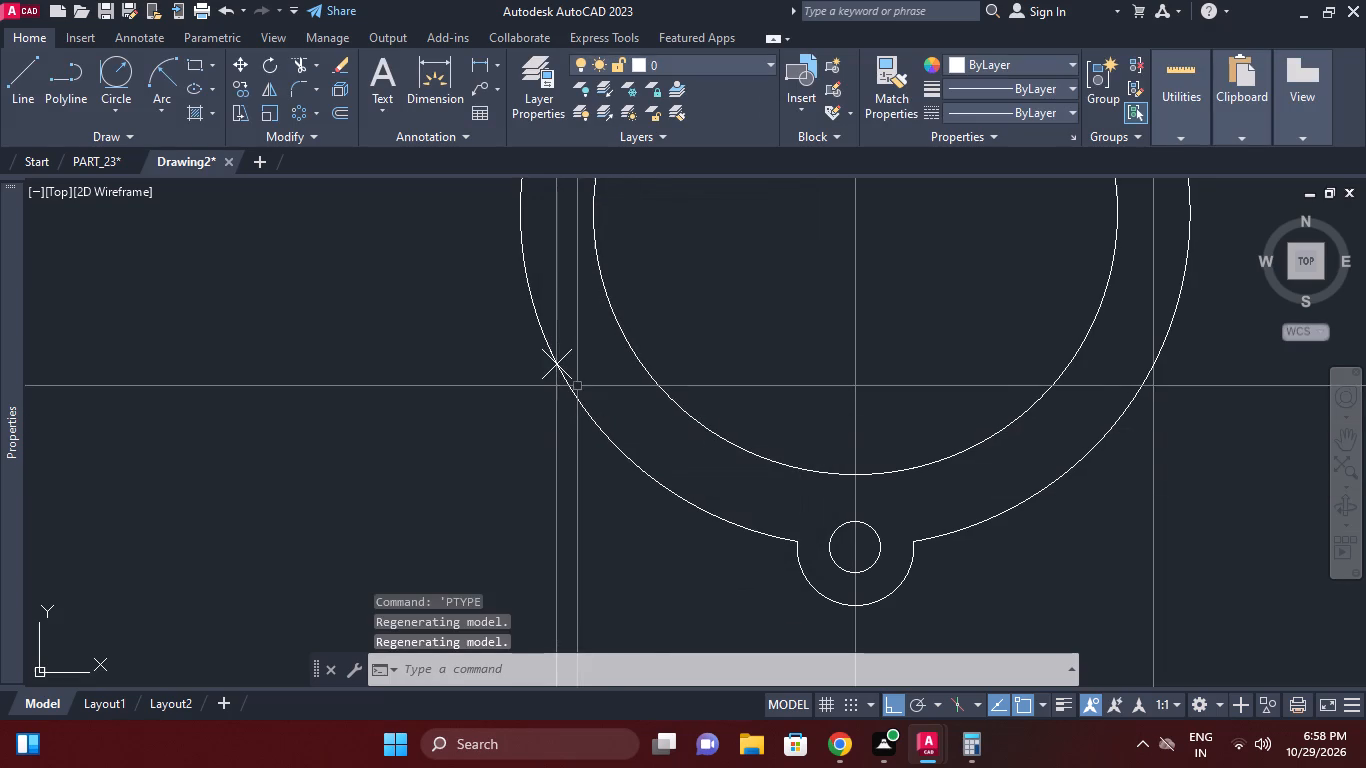
# Place a point where the right offset line crosses the lower part of the ring's outer arc.
pyautogui.scroll(-1, 617, 401)
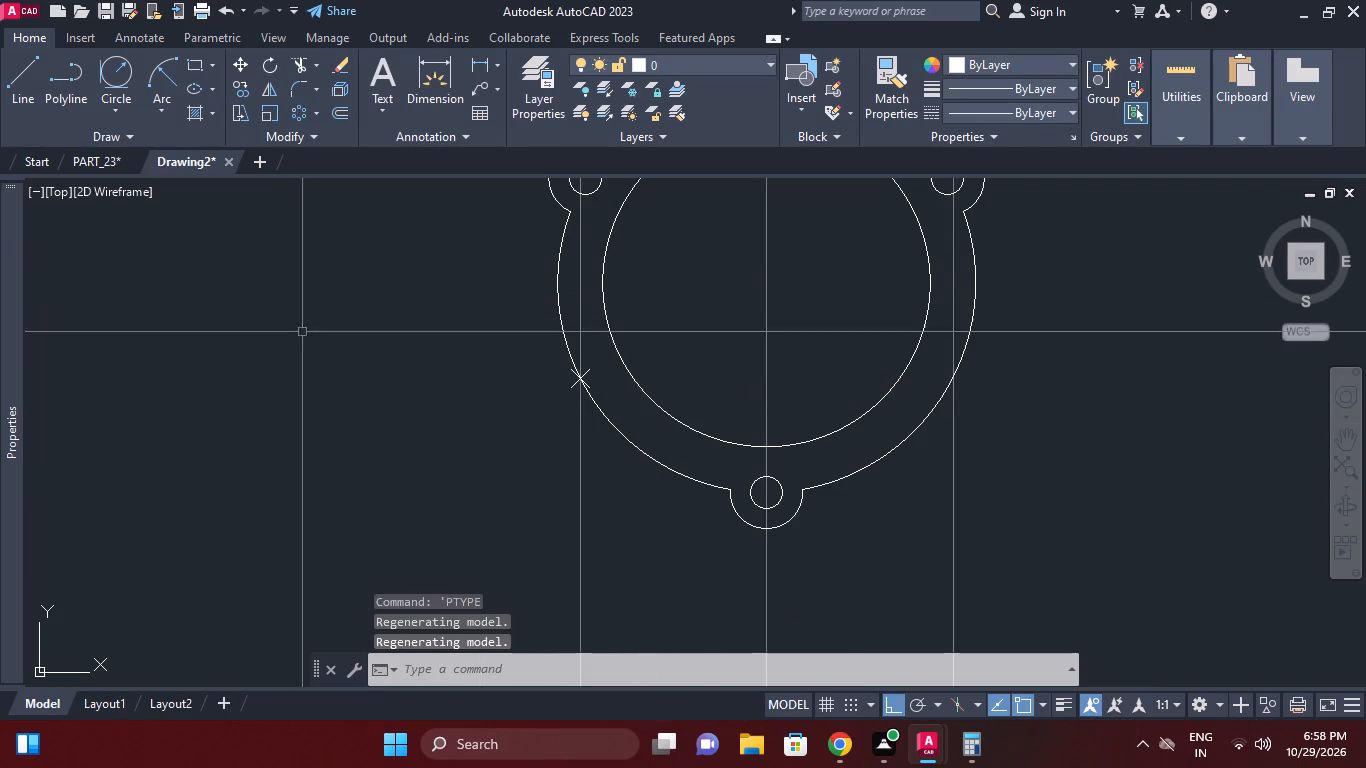
pyautogui.rightClick(302, 332)
pyautogui.click(399, 346)
pyautogui.click(617, 356)
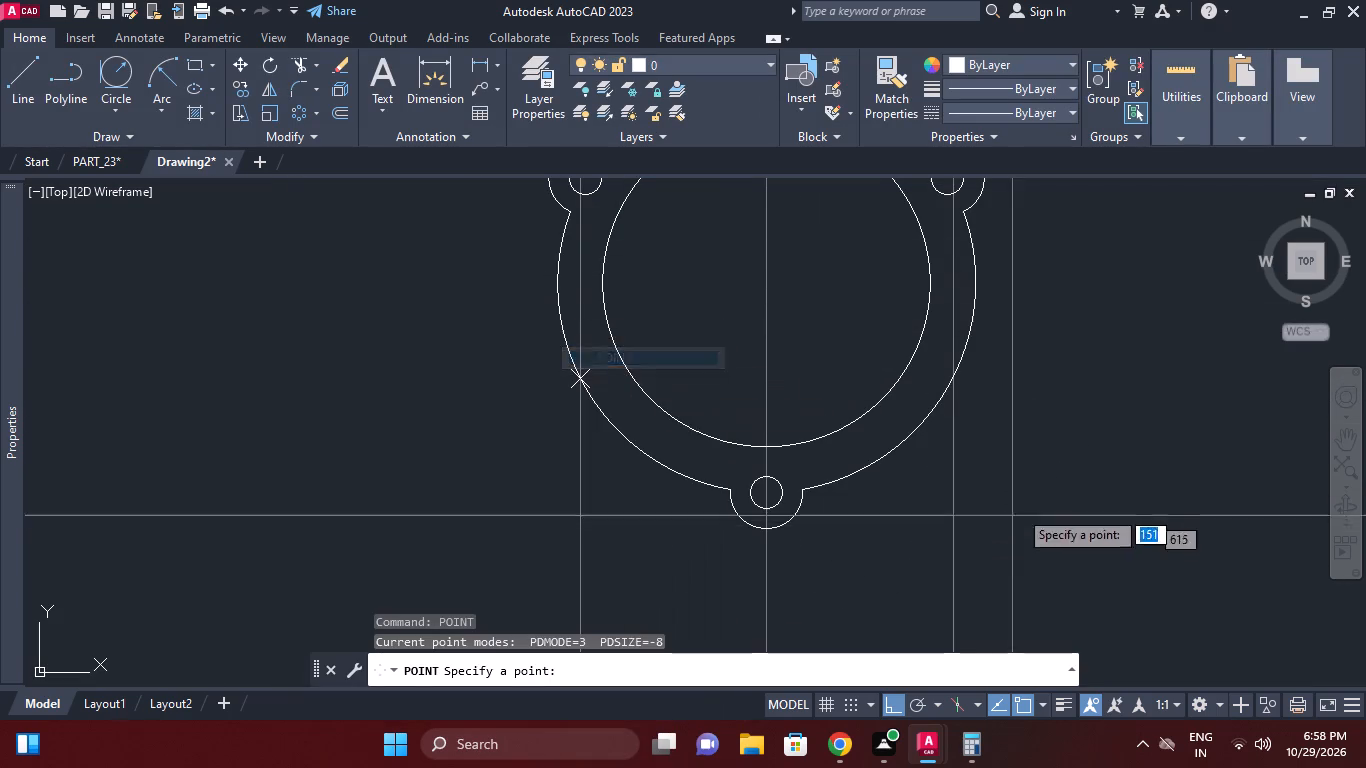
pyautogui.scroll(1, 1012, 439)
pyautogui.click(913, 346)
pyautogui.scroll(-1, 1047, 423)
pyautogui.middleClick(1047, 423)
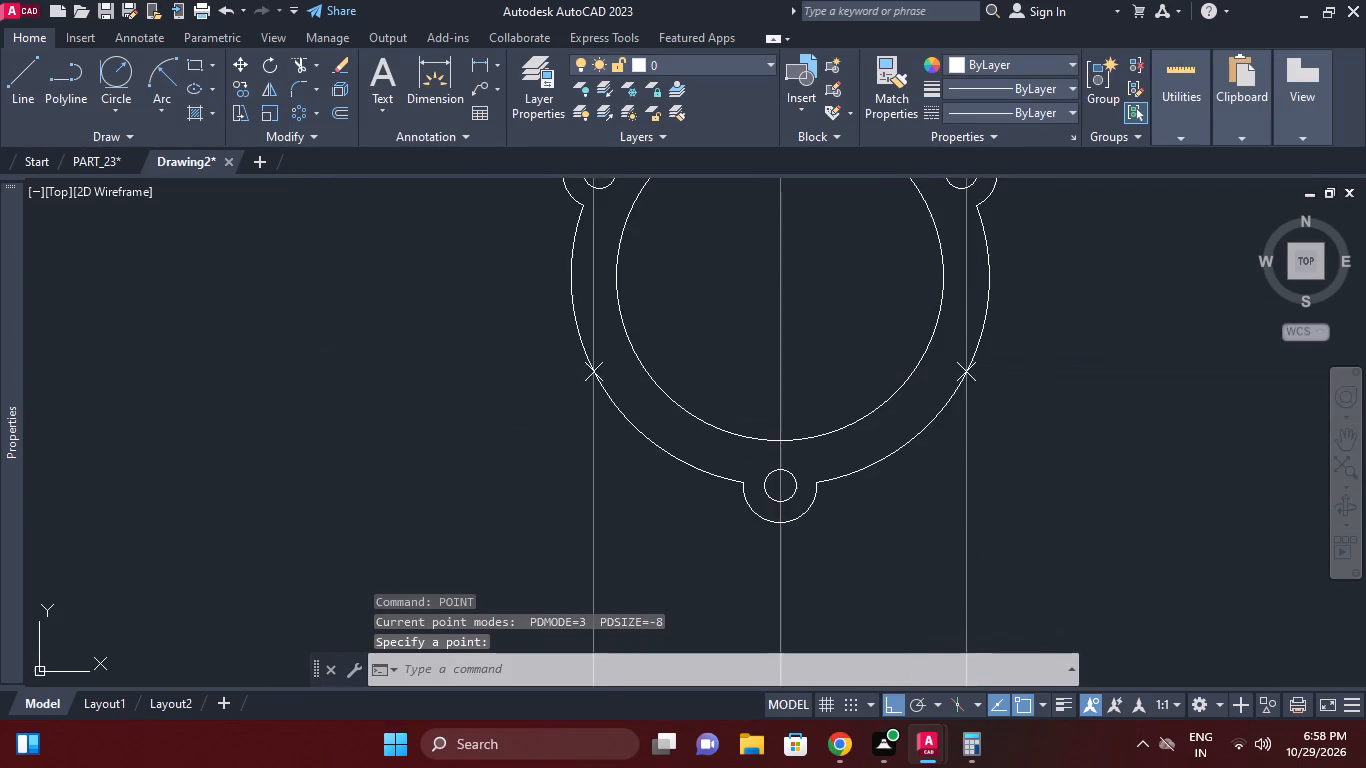
# Erase the two vertical offset lines passing through the points on the ring.
pyautogui.scroll(-1, 1047, 421)
pyautogui.moveTo(1043, 415); pyautogui.dragTo(1034, 336, button='middle')
pyautogui.moveTo(1022, 443); pyautogui.dragTo(1013, 333, button='middle')
pyautogui.scroll(-1, 1003, 337)
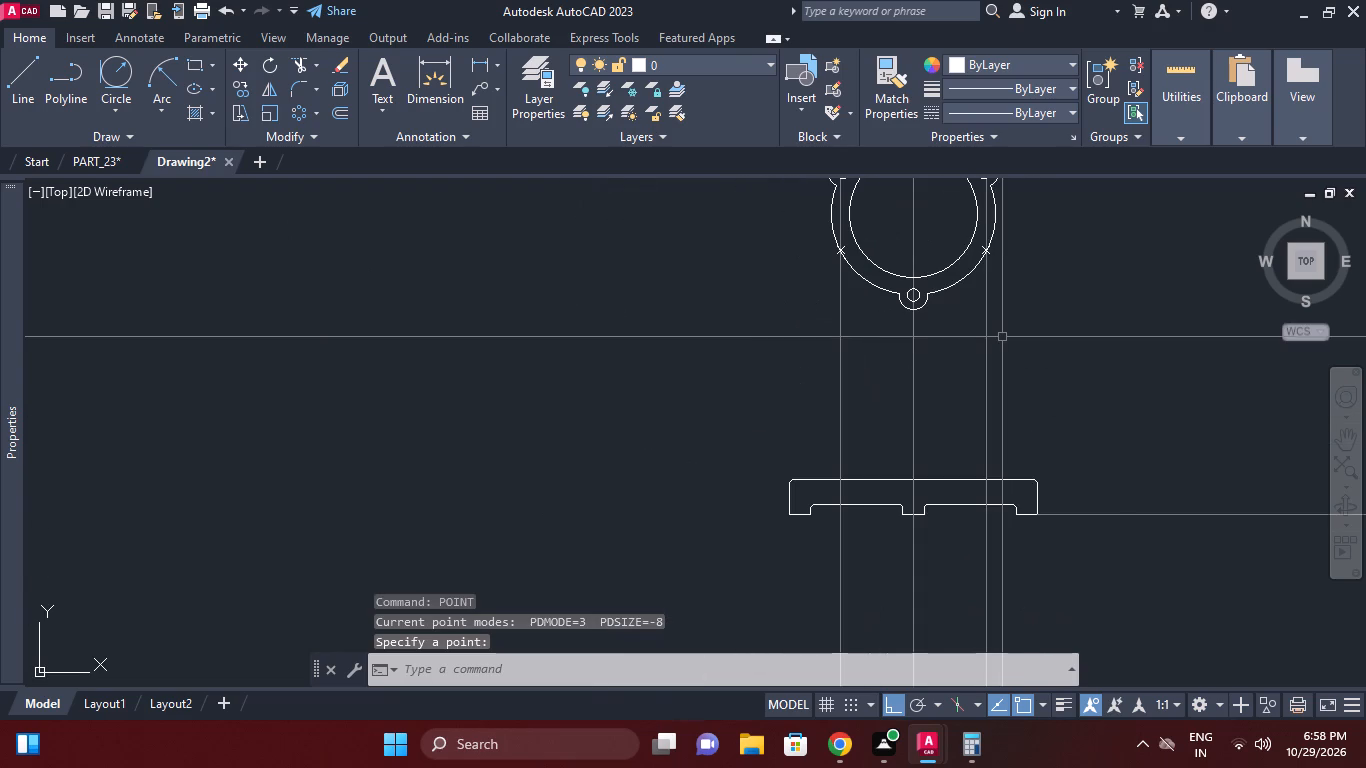
pyautogui.middleClick(1000, 339)
pyautogui.click(991, 352)
pyautogui.click(980, 333)
pyautogui.click(822, 389)
pyautogui.click(843, 379)
pyautogui.click(853, 354)
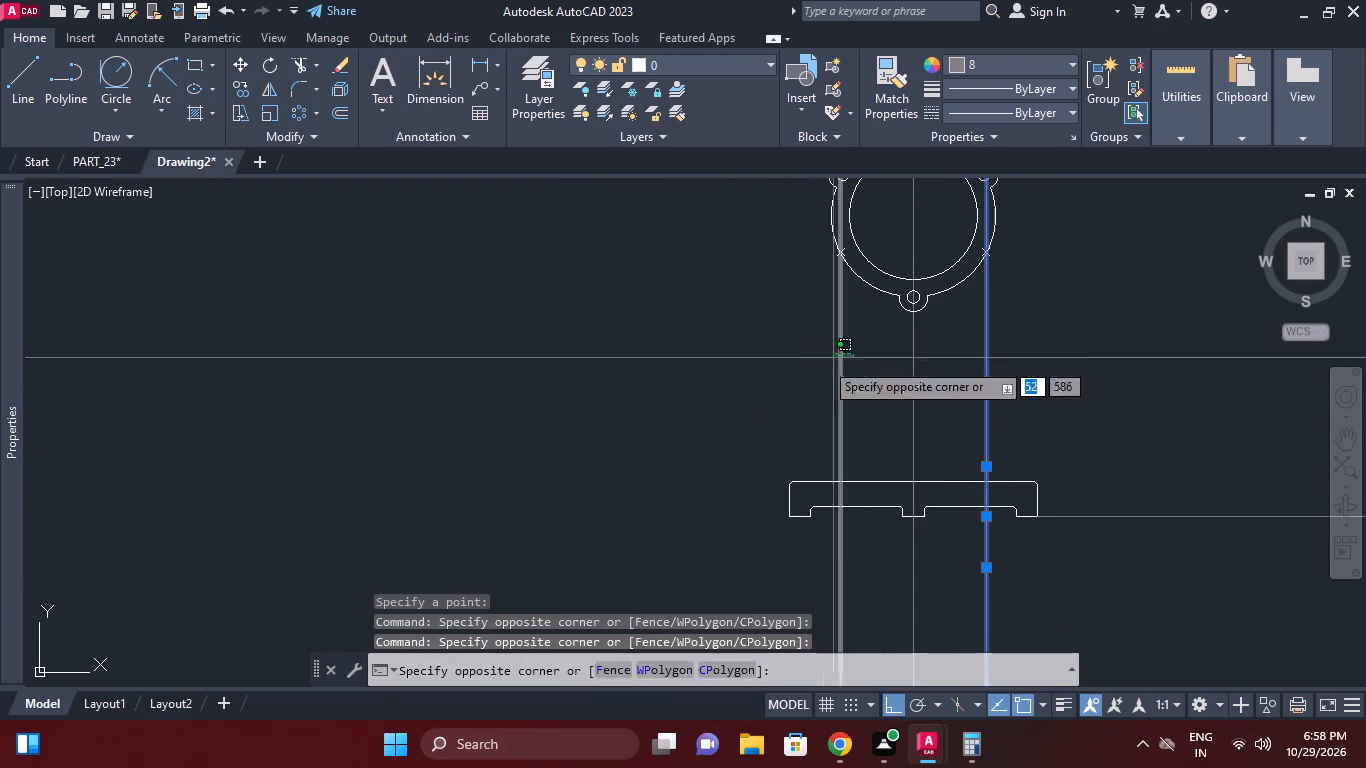
pyautogui.click(823, 361)
pyautogui.rightClick(827, 354)
pyautogui.click(869, 359)
# Offset the vertical centreline by 110/2 mm to each side across the base.
pyautogui.middleClick(894, 470)
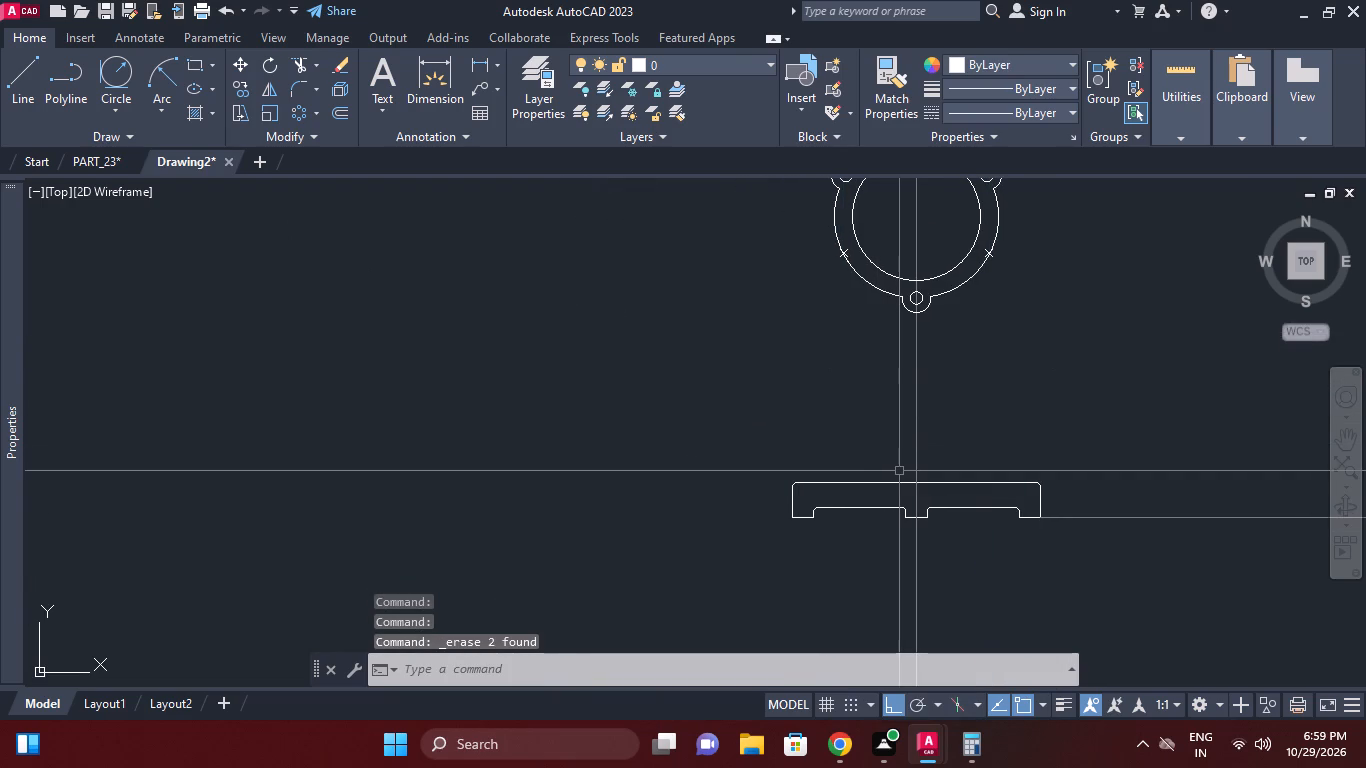
pyautogui.write('O')
pyautogui.press('space')
pyautogui.write('110')
pyautogui.write('/2')
pyautogui.press('Return')
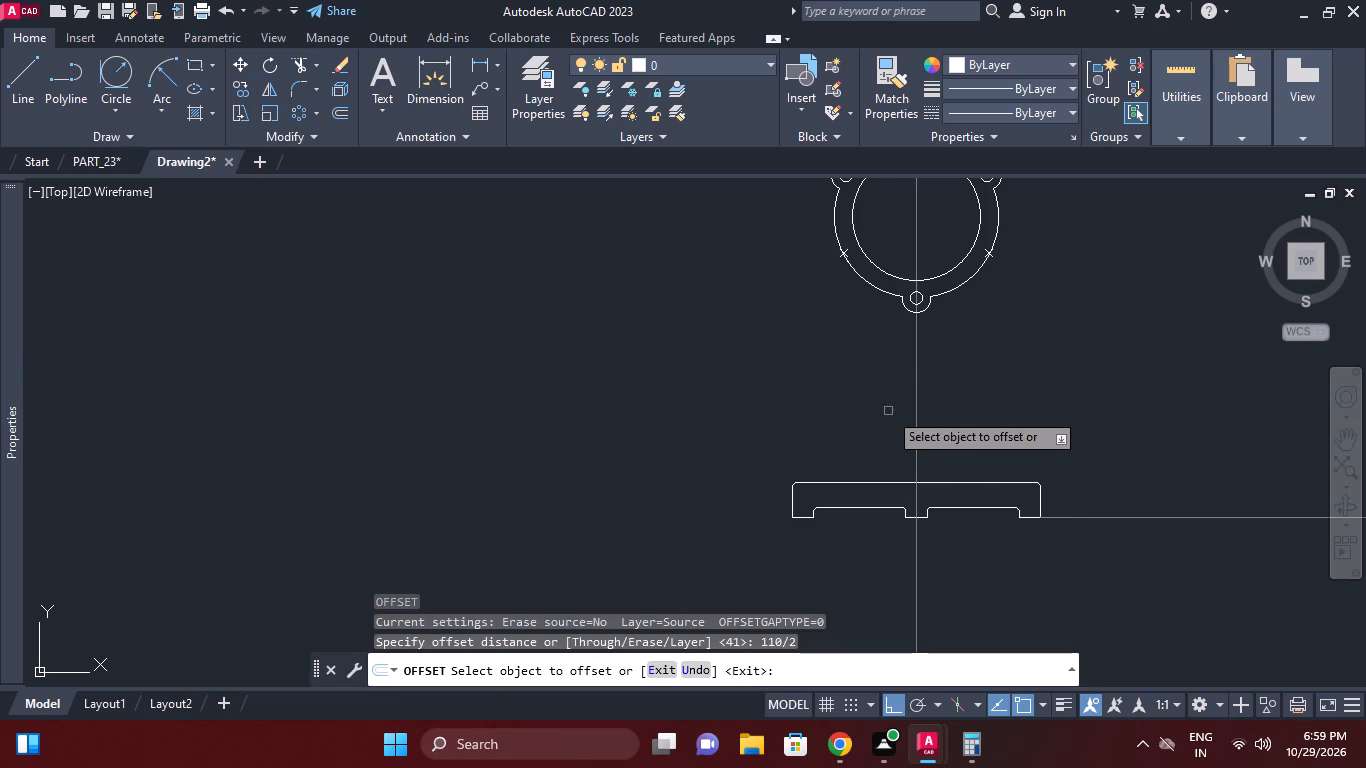
pyautogui.click(916, 377)
pyautogui.click(888, 368)
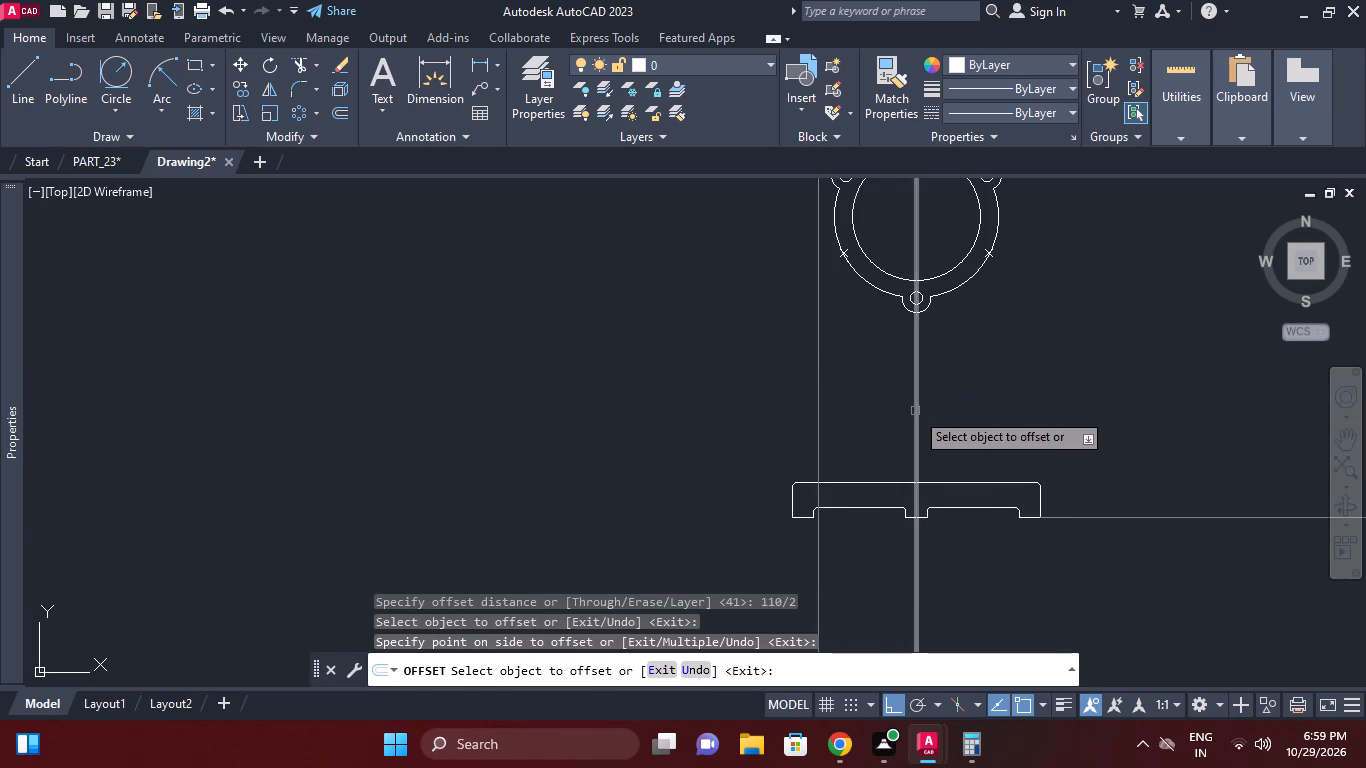
pyautogui.click(915, 411)
pyautogui.click(933, 397)
pyautogui.rightClick(979, 397)
pyautogui.click(1030, 405)
# Place points where the right and left offset lines cross the base's top edge.
pyautogui.rightClick(739, 373)
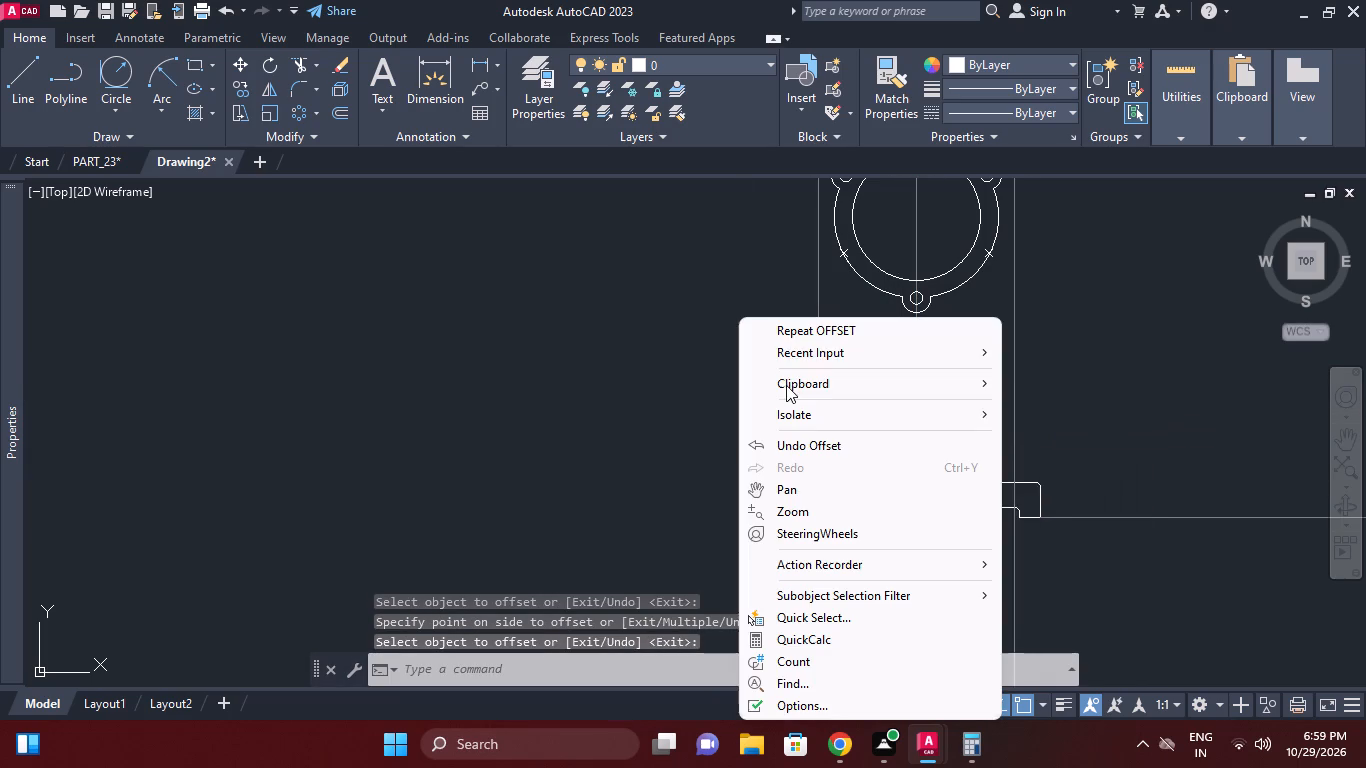
pyautogui.click(800, 351)
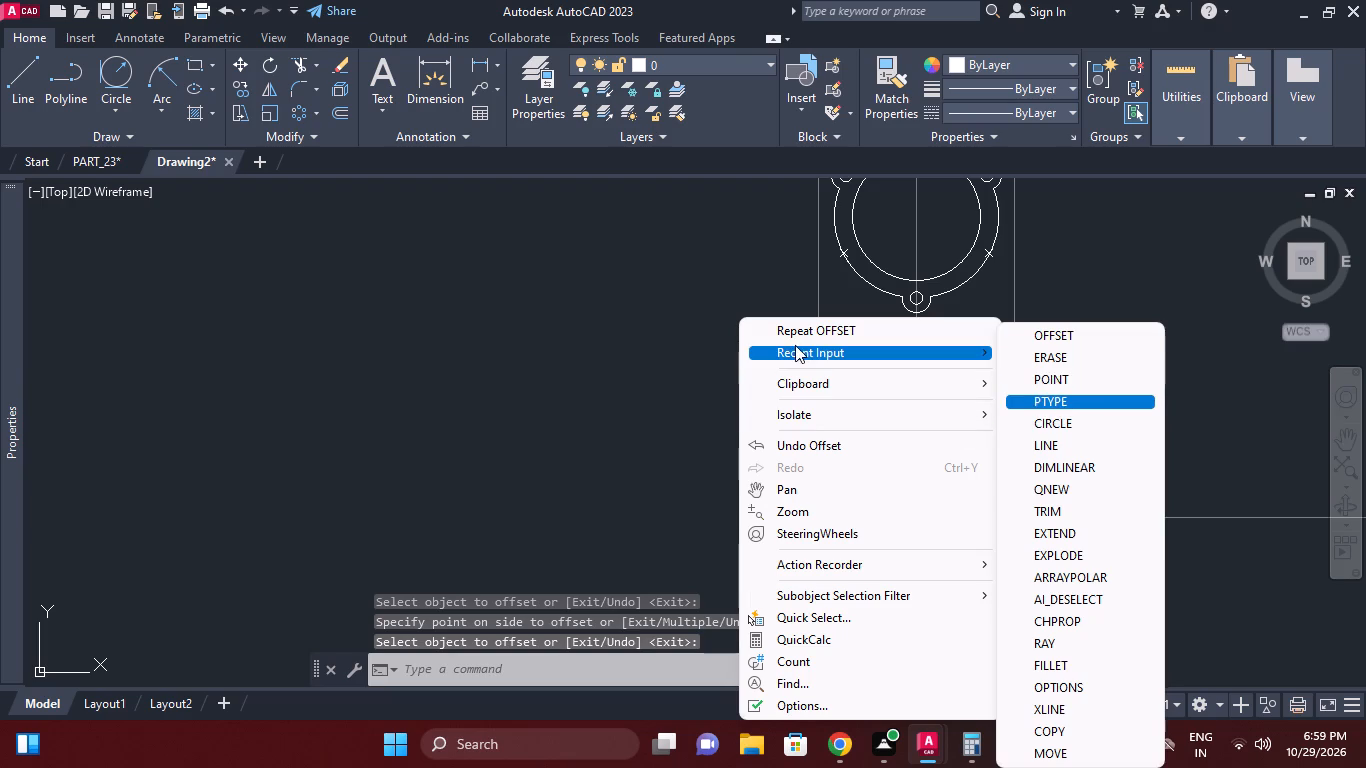
pyautogui.click(804, 347)
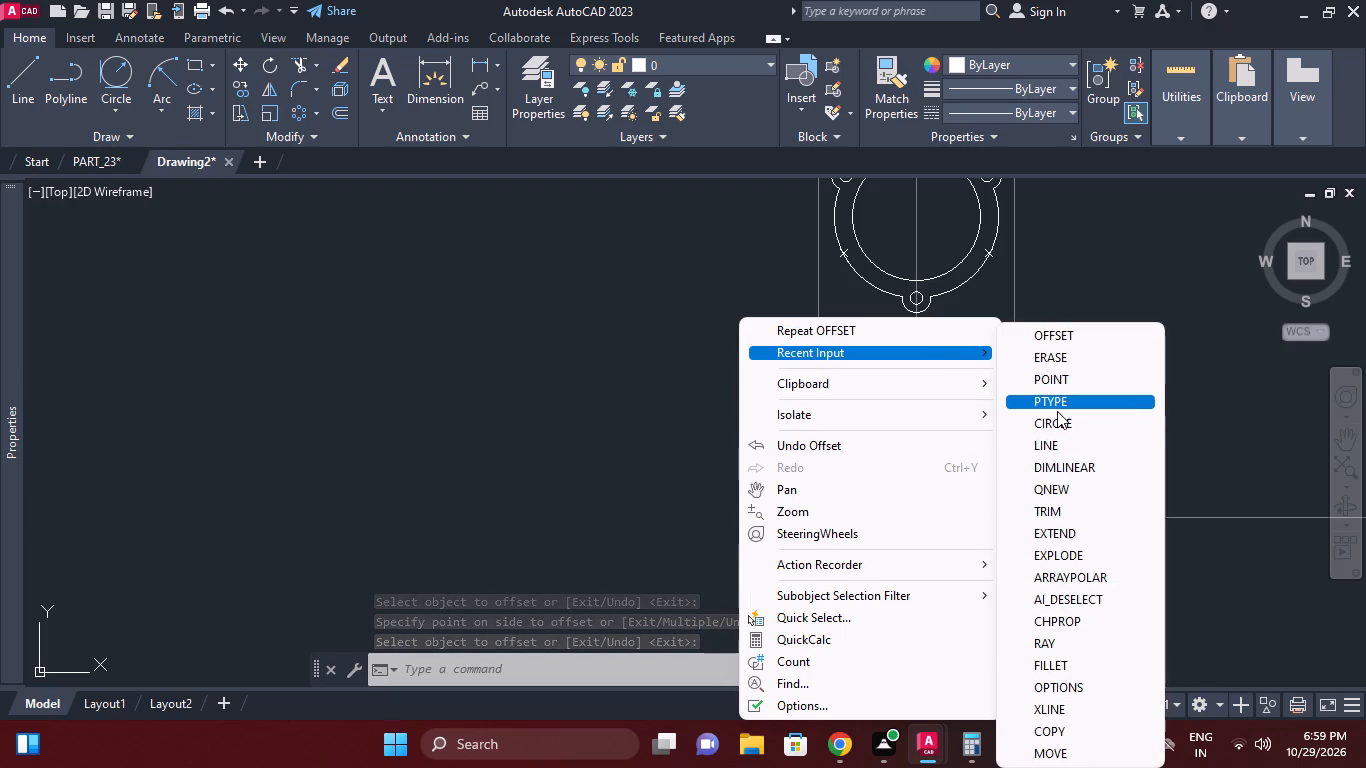
pyautogui.click(1060, 389)
pyautogui.scroll(2, 1029, 421)
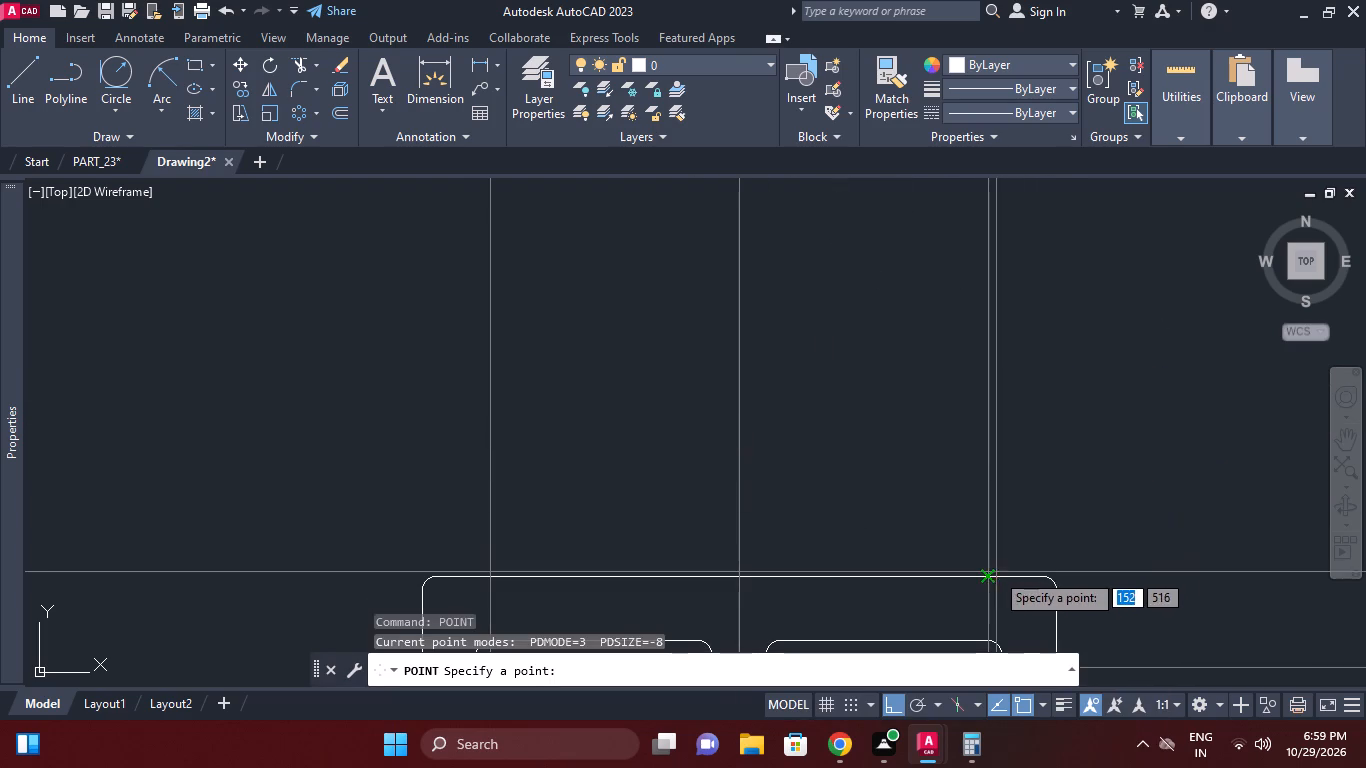
pyautogui.click(991, 574)
pyautogui.rightClick(551, 498)
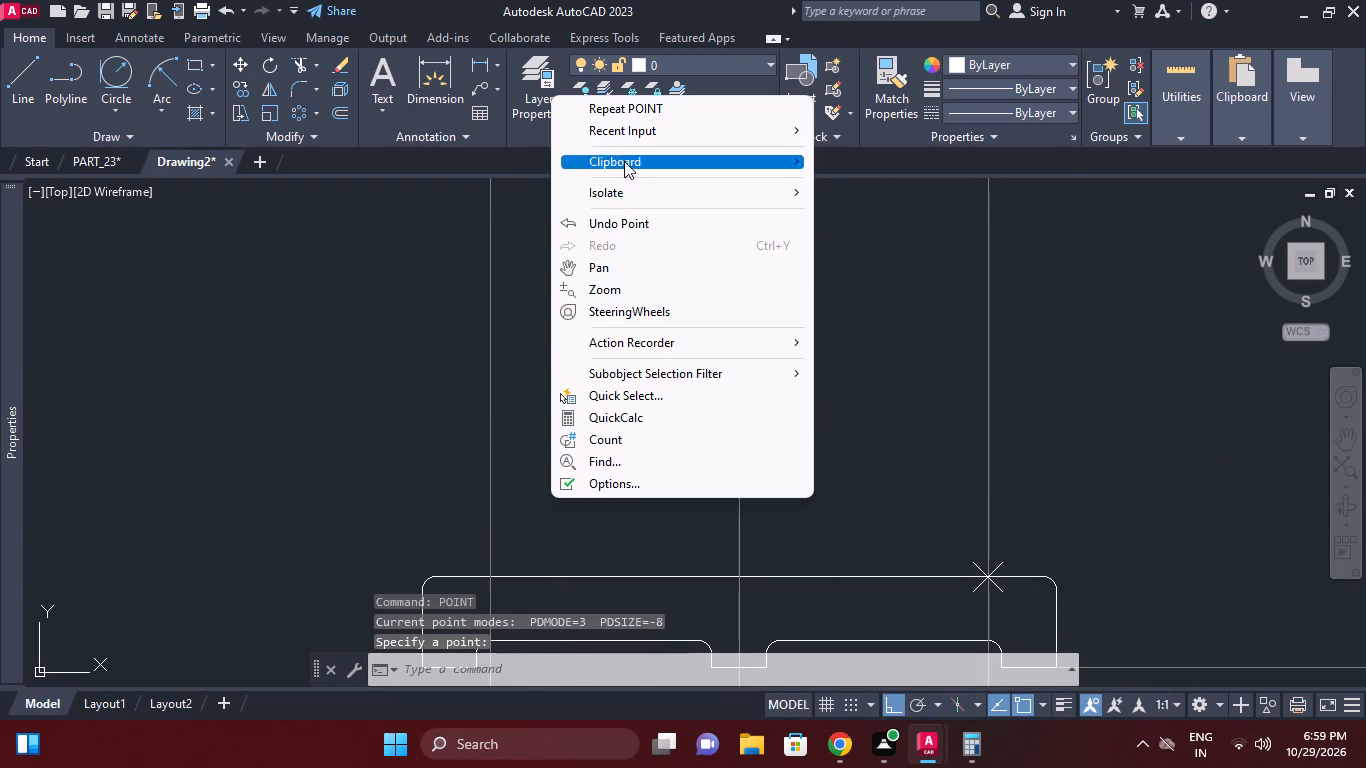
pyautogui.click(632, 119)
pyautogui.click(490, 572)
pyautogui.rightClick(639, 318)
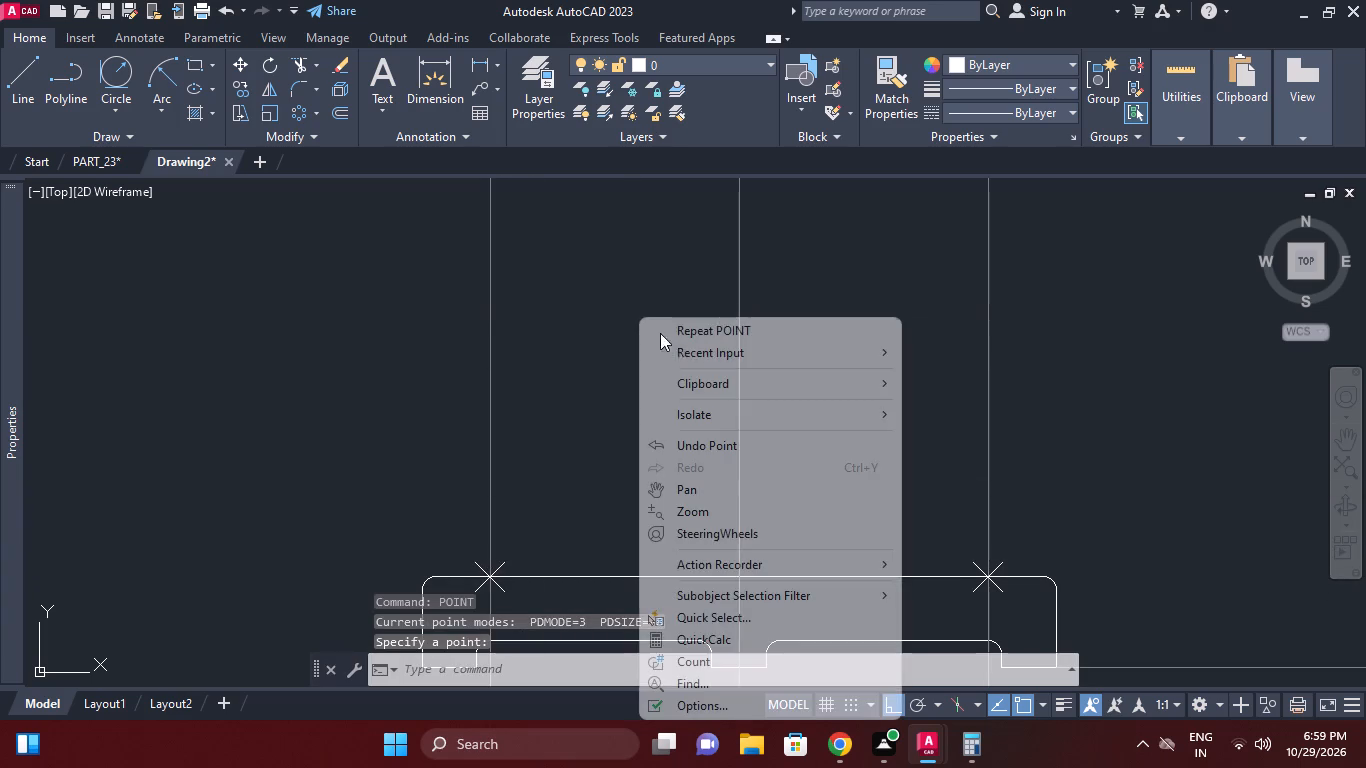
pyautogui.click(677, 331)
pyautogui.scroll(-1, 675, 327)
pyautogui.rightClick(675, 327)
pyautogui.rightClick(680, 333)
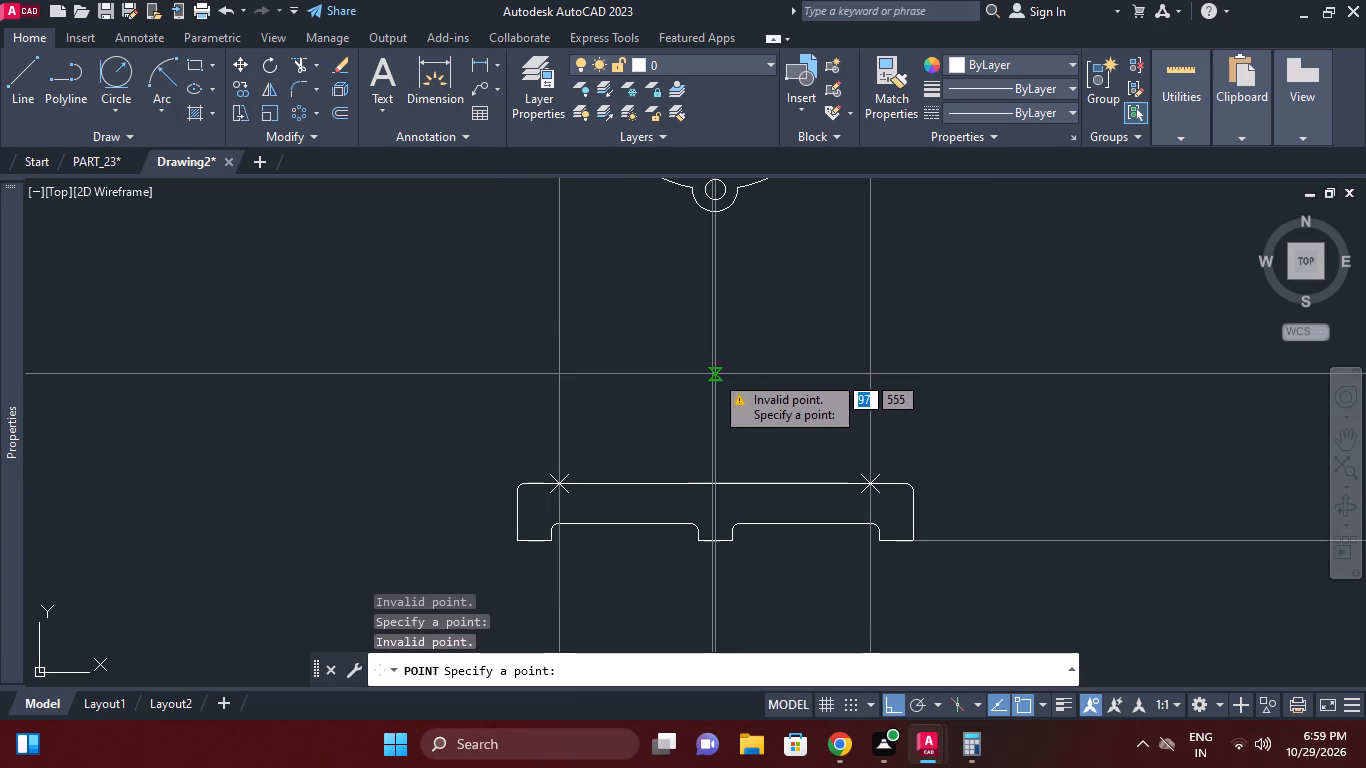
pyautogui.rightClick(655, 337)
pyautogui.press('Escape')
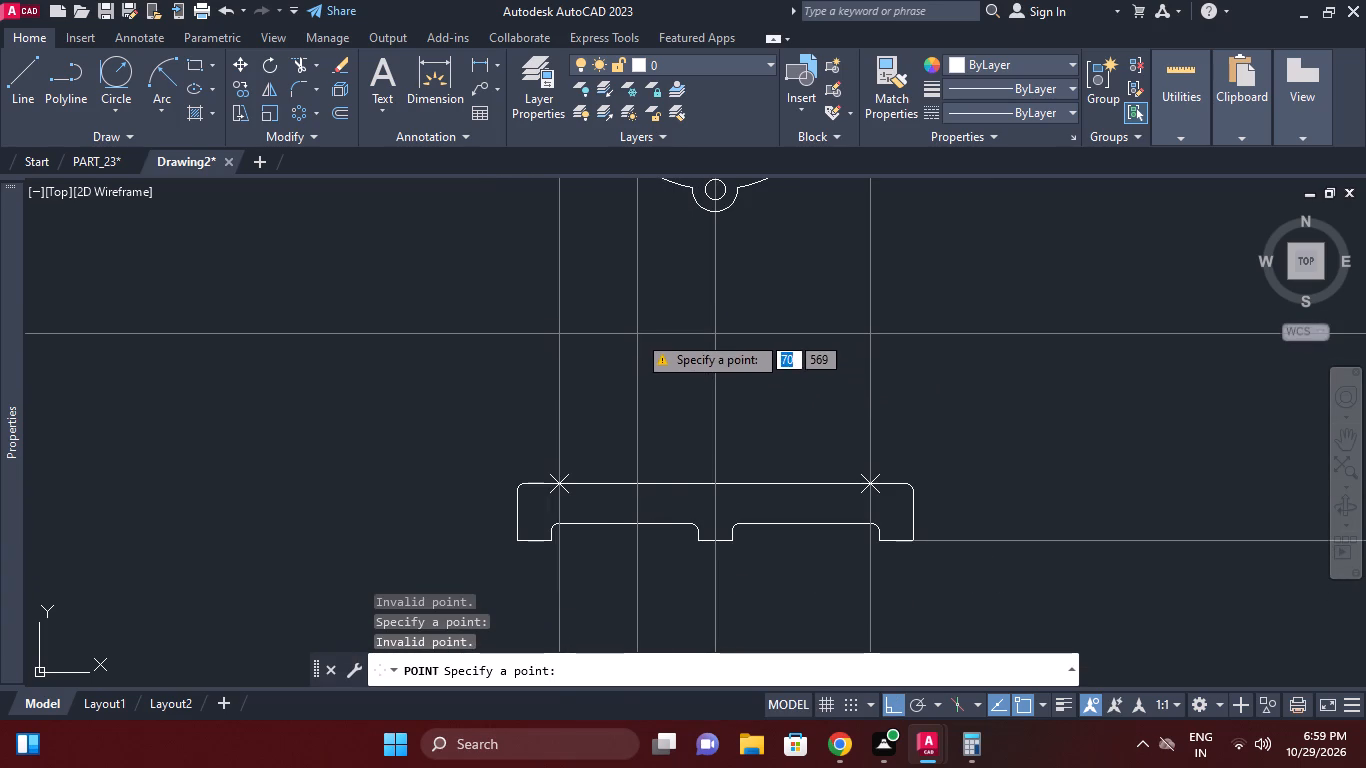
# Erase the two vertical offset lines passing through the points on the base's top edge.
pyautogui.click(636, 358)
pyautogui.click(539, 341)
pyautogui.click(941, 373)
pyautogui.click(824, 310)
pyautogui.rightClick(825, 309)
pyautogui.click(868, 350)
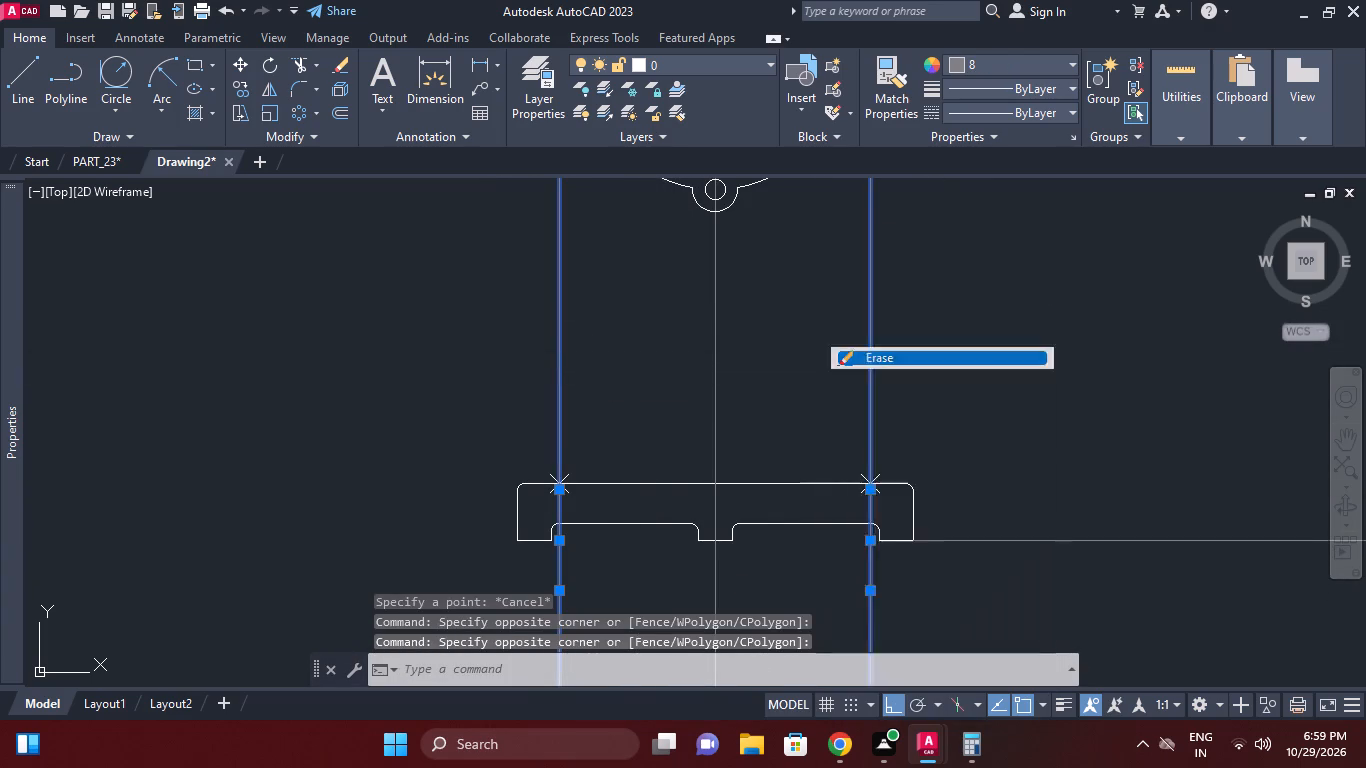
# Draw a straight line from the left point on the ring's outer arc to the left point on the base's top edge.
pyautogui.scroll(-1, 744, 351)
pyautogui.moveTo(747, 358); pyautogui.dragTo(760, 399, button='middle')
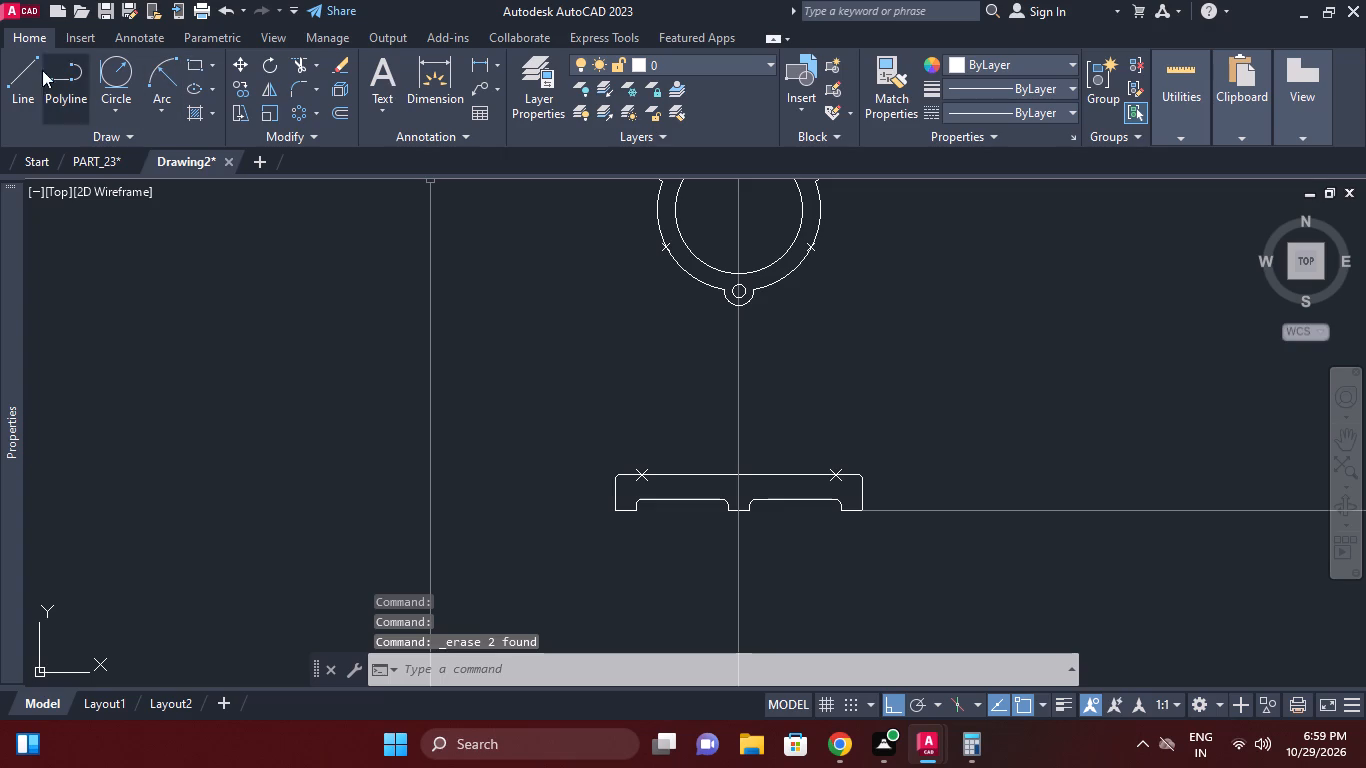
pyautogui.click(11, 76)
pyautogui.scroll(5, 665, 258)
pyautogui.moveTo(669, 226); pyautogui.dragTo(671, 366, button='middle')
pyautogui.click(661, 317)
pyautogui.moveTo(616, 479); pyautogui.dragTo(646, 321, button='middle')
pyautogui.scroll(-2, 612, 463)
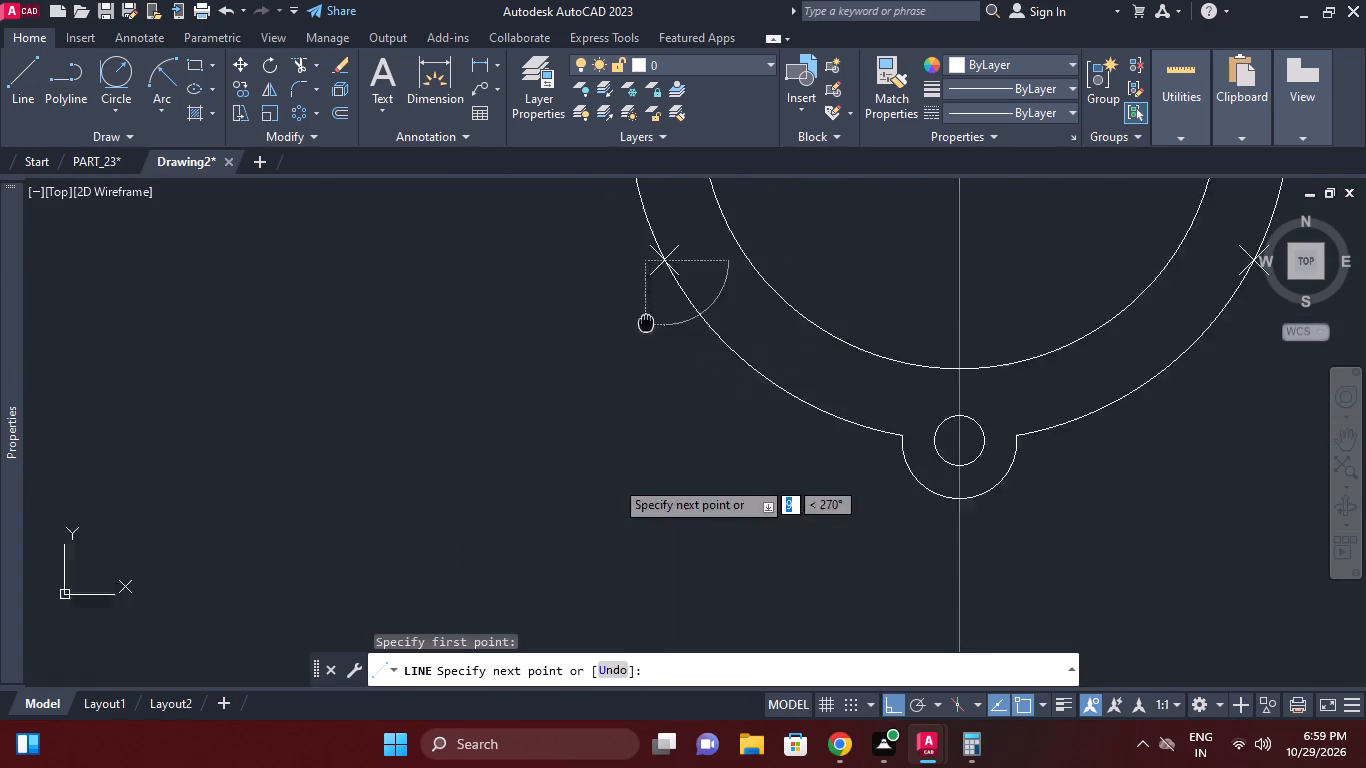
pyautogui.scroll(-2, 662, 295)
pyautogui.moveTo(701, 435); pyautogui.dragTo(715, 284, button='middle')
pyautogui.moveTo(652, 446); pyautogui.dragTo(647, 391, button='middle')
pyautogui.scroll(2, 655, 455)
pyautogui.click(628, 555)
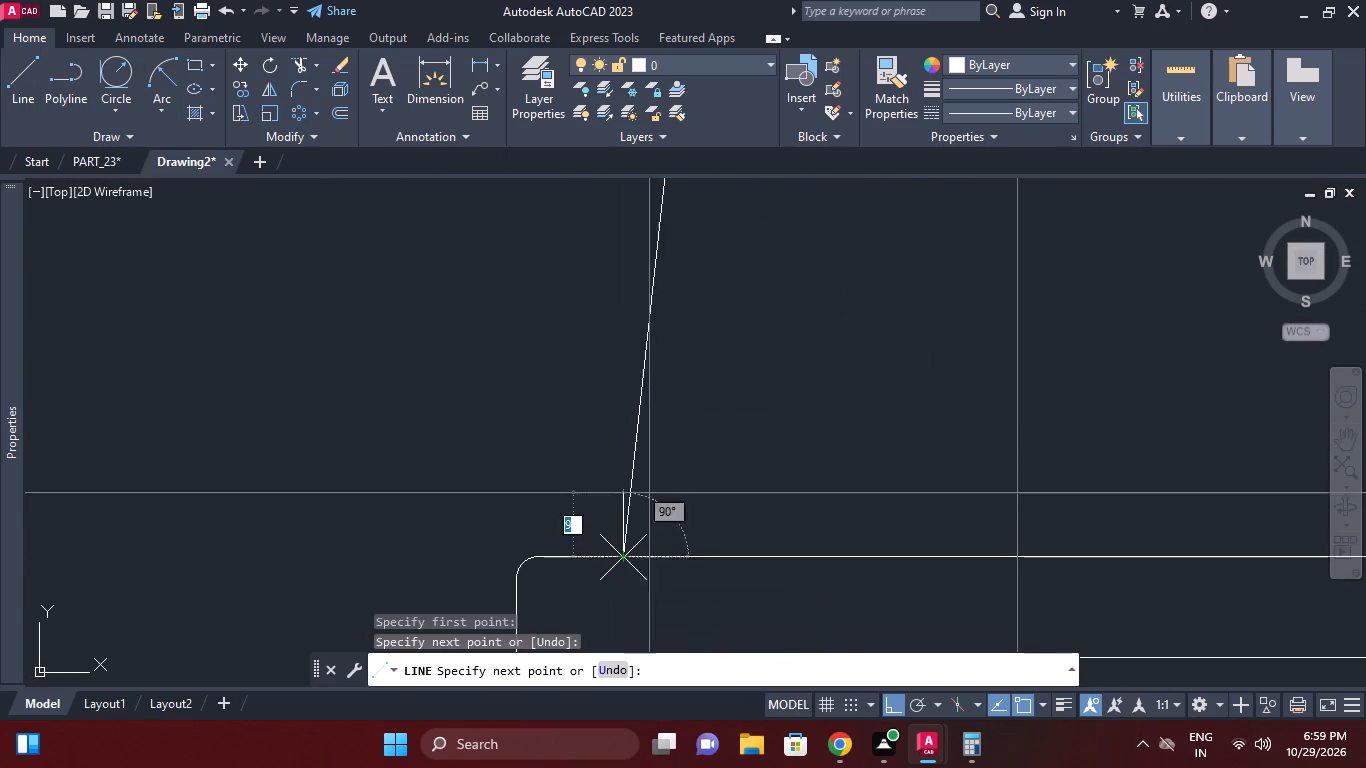
pyautogui.rightClick(660, 467)
pyautogui.click(729, 472)
# Draw a straight line from the right point on the base's top edge to the right point on the ring's outer arc.
pyautogui.rightClick(749, 442)
pyautogui.click(844, 52)
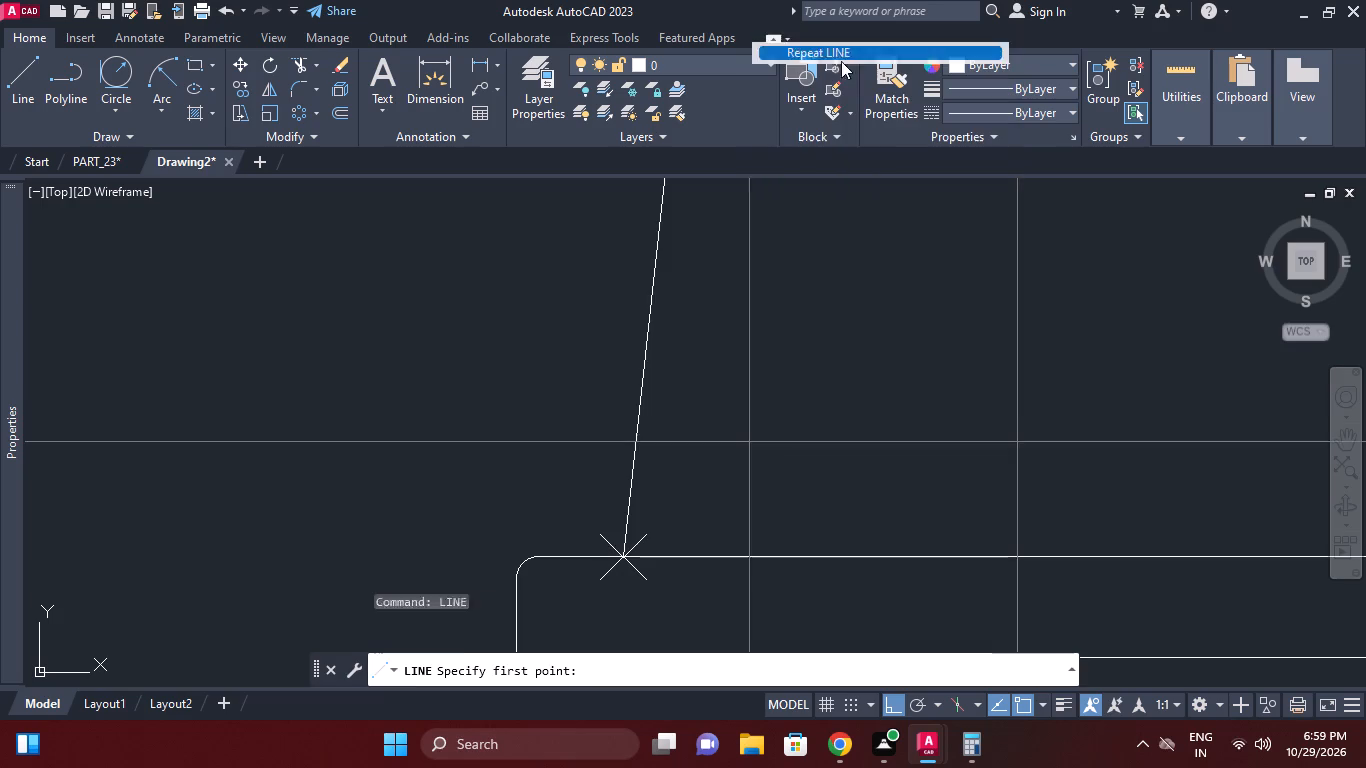
pyautogui.scroll(-1, 965, 304)
pyautogui.moveTo(690, 444); pyautogui.dragTo(558, 469, button='middle')
pyautogui.scroll(-1, 677, 445)
pyautogui.scroll(4, 944, 448)
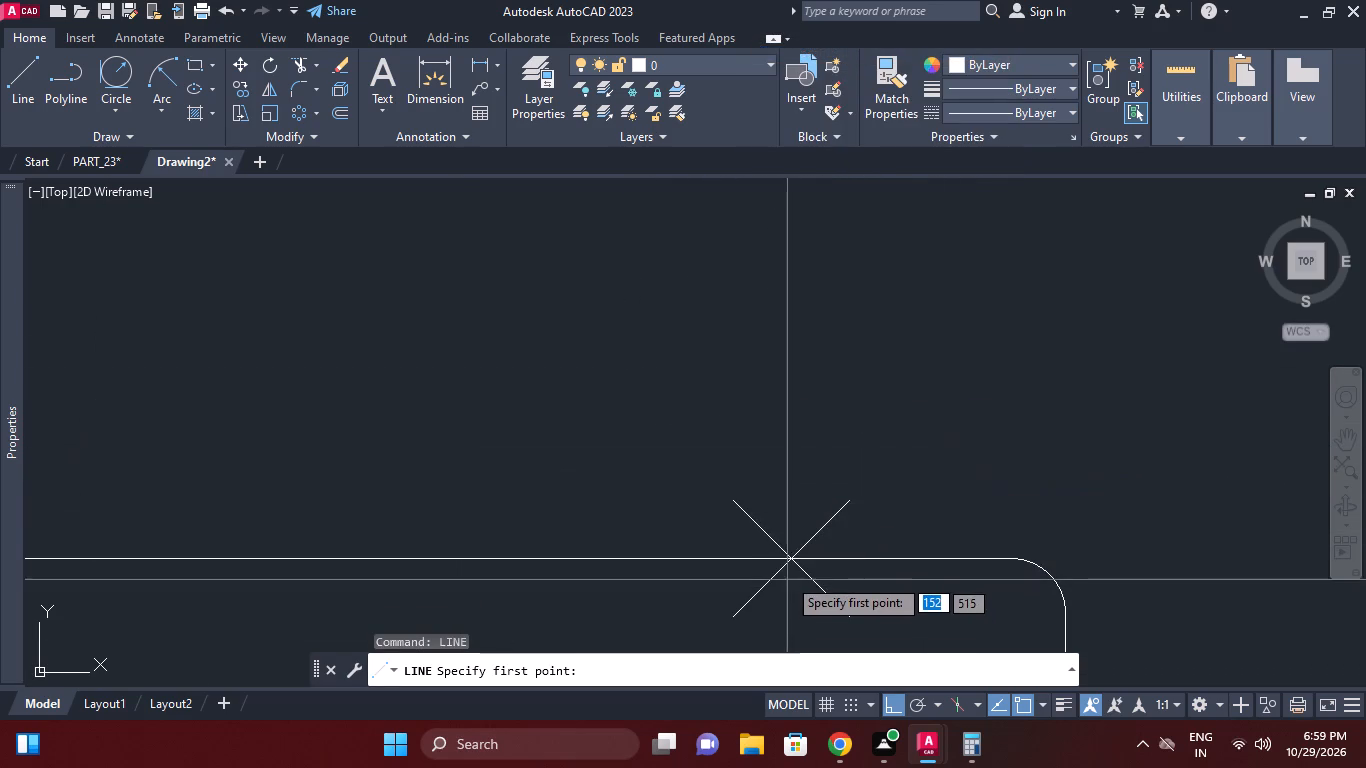
pyautogui.click(790, 564)
pyautogui.scroll(1, 828, 325)
pyautogui.scroll(-4, 829, 327)
pyautogui.moveTo(829, 351); pyautogui.dragTo(856, 543, button='middle')
pyautogui.scroll(-1, 775, 306)
pyautogui.moveTo(775, 321); pyautogui.dragTo(817, 614, button='middle')
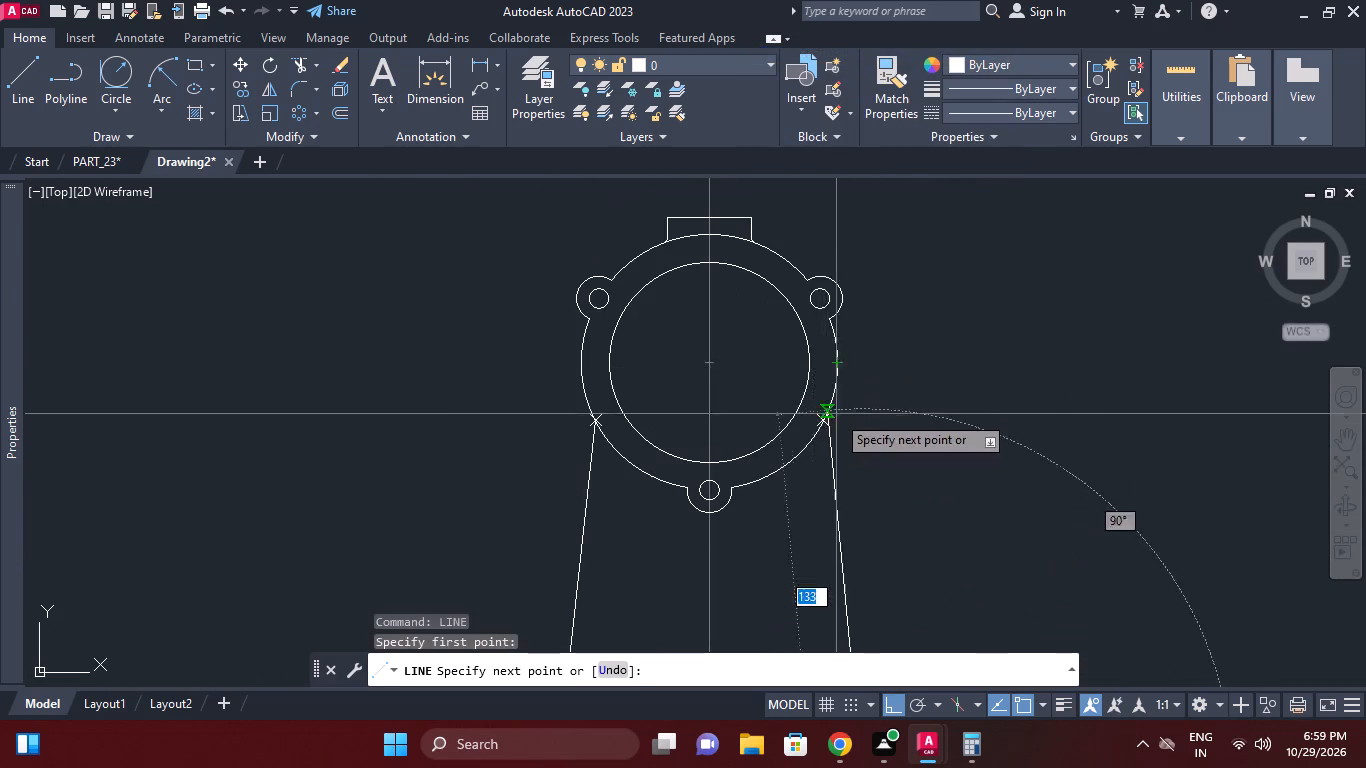
pyautogui.scroll(4, 836, 413)
pyautogui.click(750, 465)
pyautogui.scroll(-1, 833, 479)
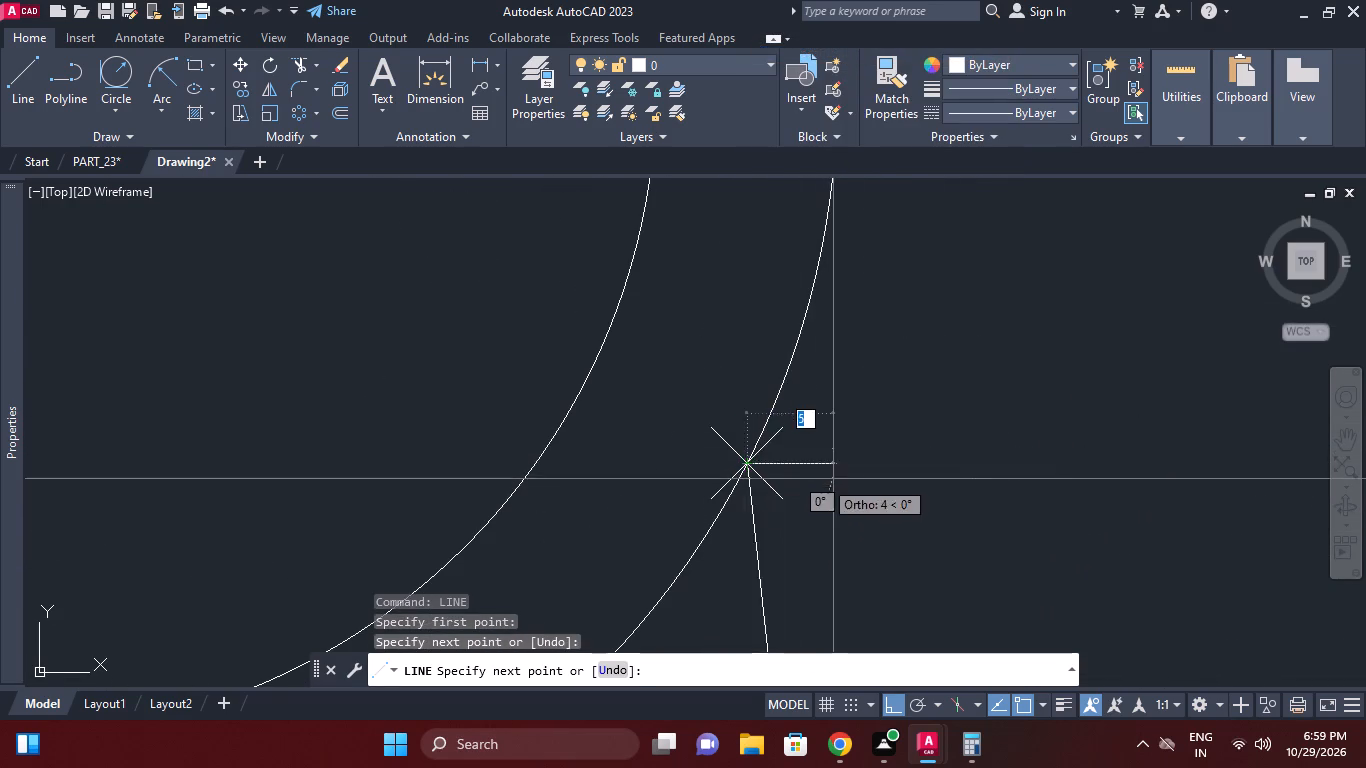
pyautogui.rightClick(840, 457)
pyautogui.click(907, 477)
pyautogui.scroll(-4, 859, 524)
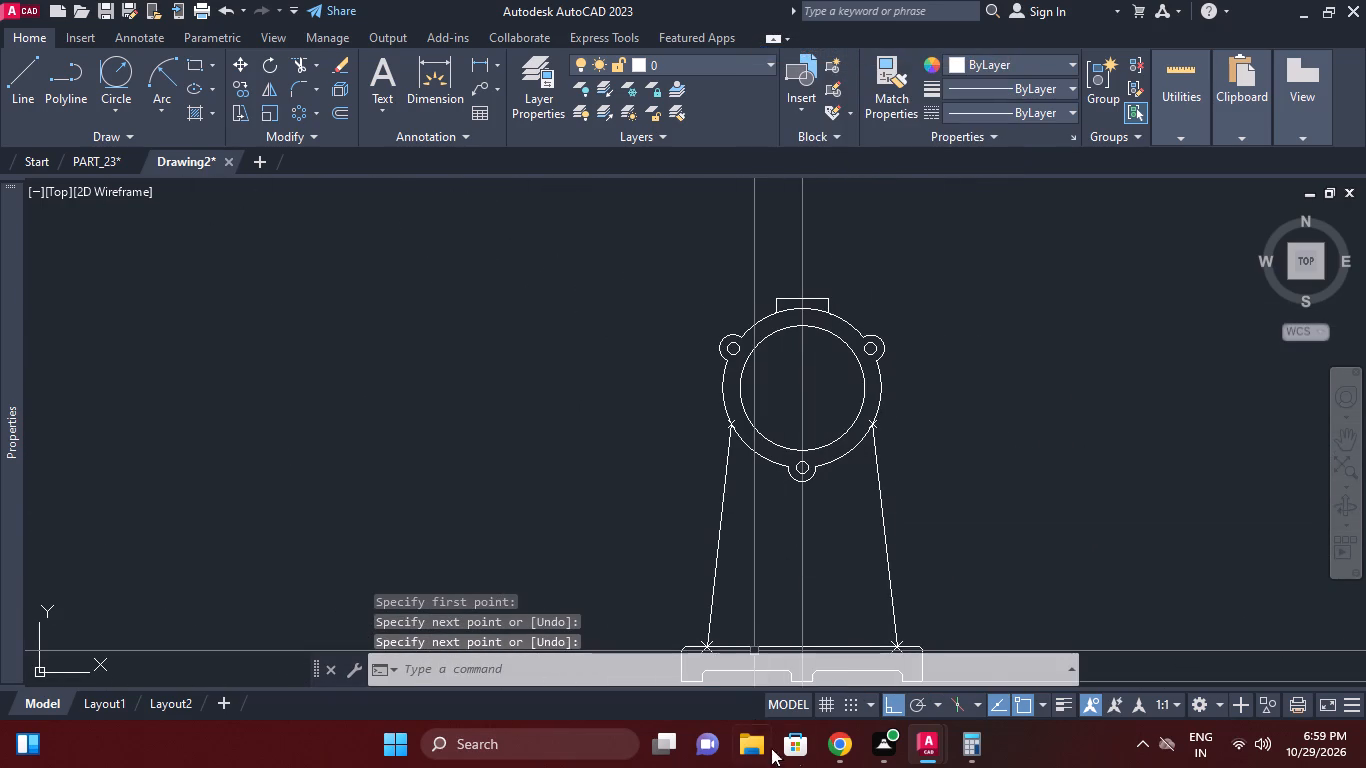
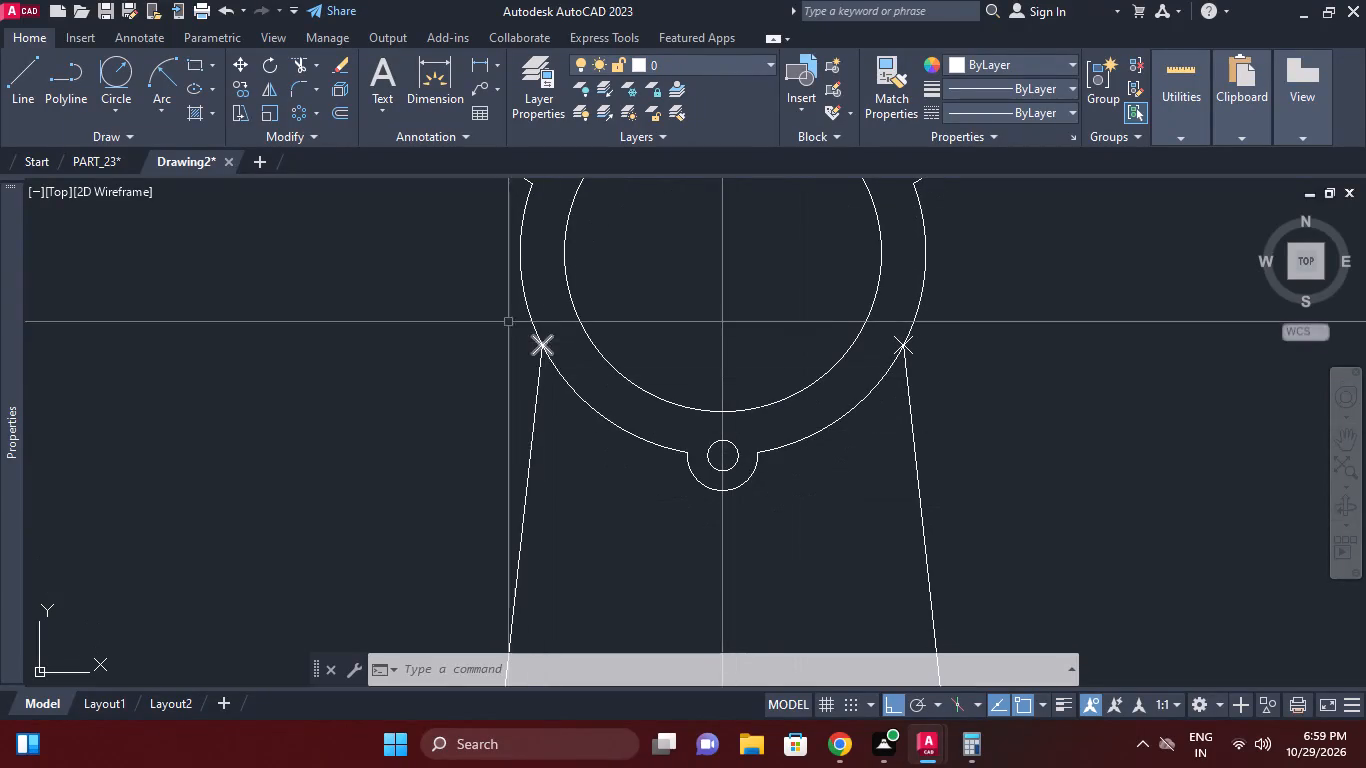
# Erase the two point markers on the ring's outer arc where the slanted lines start.
pyautogui.click(502, 310)
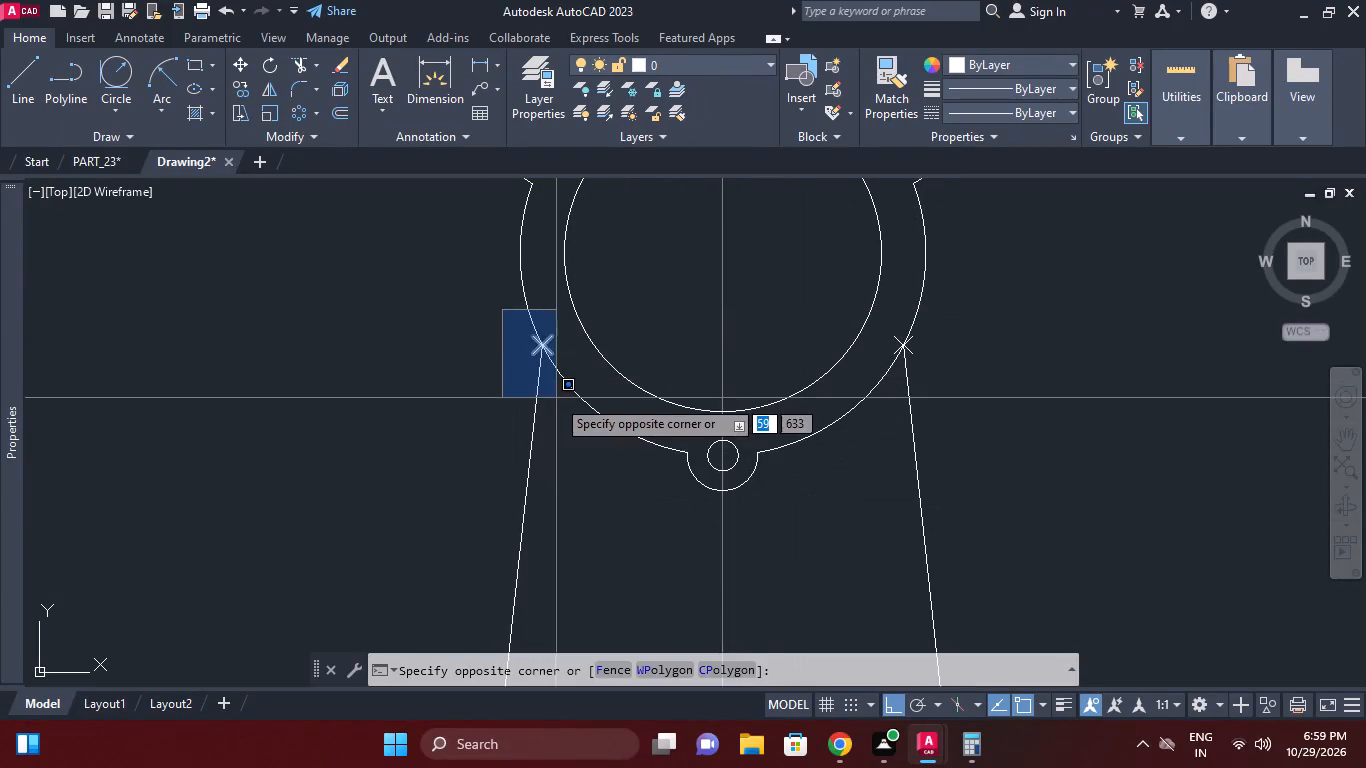
pyautogui.click(556, 398)
pyautogui.scroll(1, 889, 336)
pyautogui.moveTo(868, 320); pyautogui.dragTo(882, 335)
pyautogui.click(991, 428)
pyautogui.rightClick(996, 373)
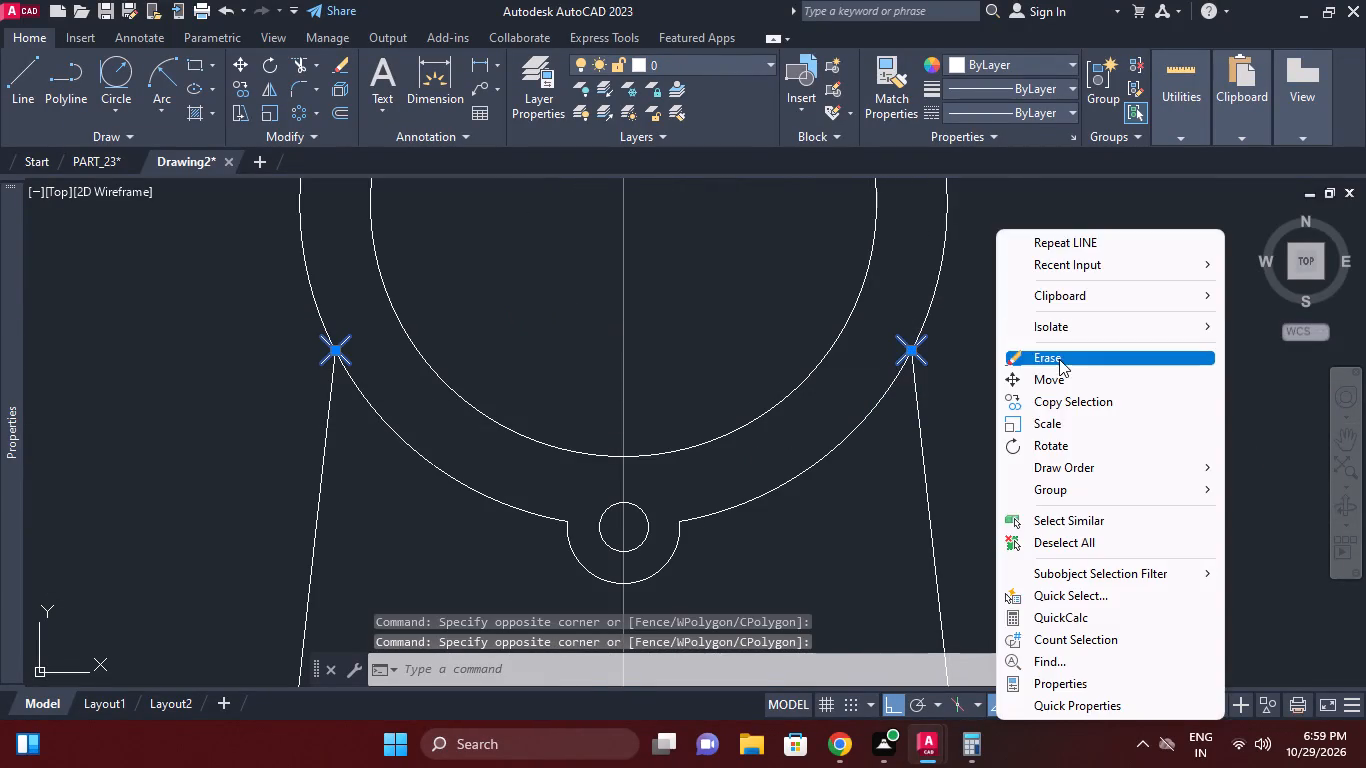
pyautogui.click(1059, 359)
# Erase the left and right point markers on the base's top edge.
pyautogui.scroll(-1, 1059, 361)
pyautogui.moveTo(1059, 361); pyautogui.dragTo(1059, 288, button='middle')
pyautogui.moveTo(947, 445); pyautogui.dragTo(962, 352, button='middle')
pyautogui.moveTo(795, 485); pyautogui.dragTo(804, 259, button='middle')
pyautogui.moveTo(702, 444); pyautogui.dragTo(741, 291, button='middle')
pyautogui.scroll(1, 628, 361)
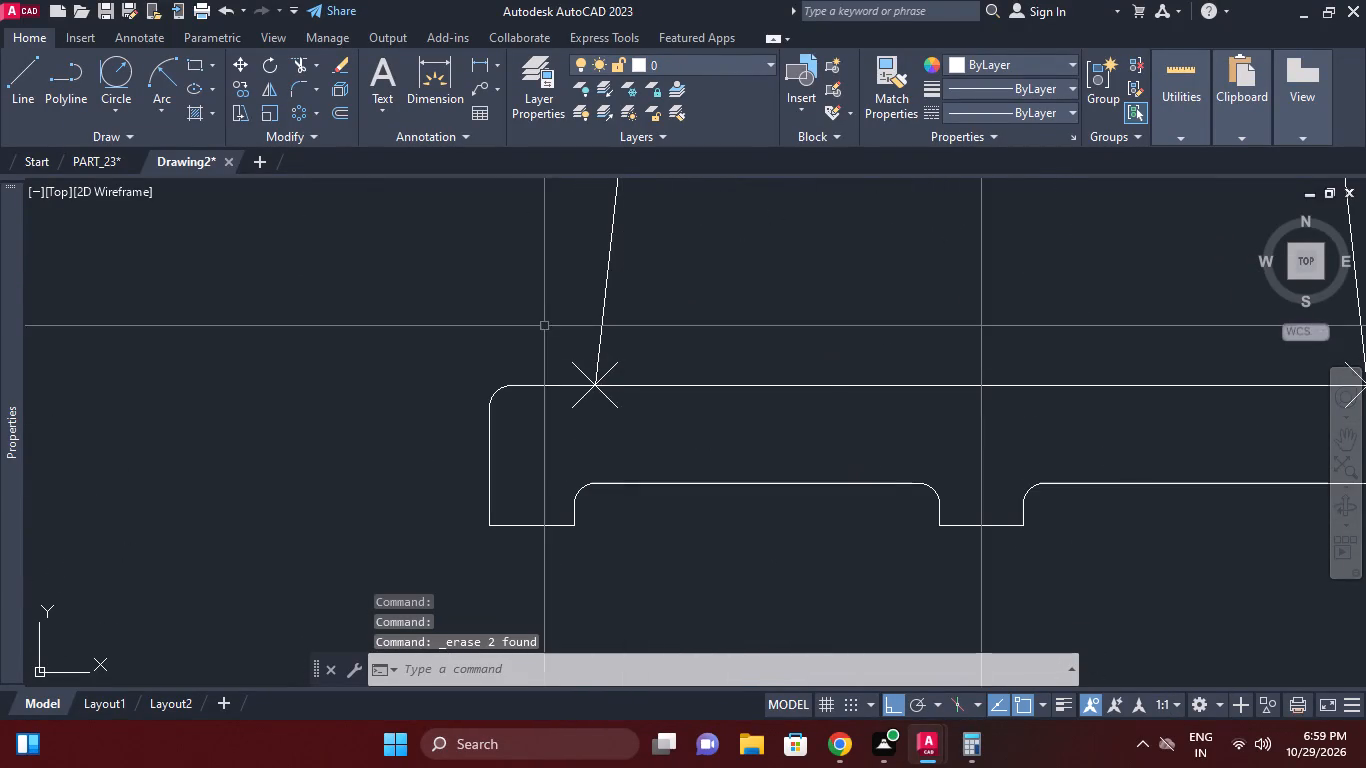
pyautogui.click(544, 326)
pyautogui.click(636, 446)
pyautogui.rightClick(708, 377)
pyautogui.click(770, 333)
pyautogui.scroll(-1, 767, 369)
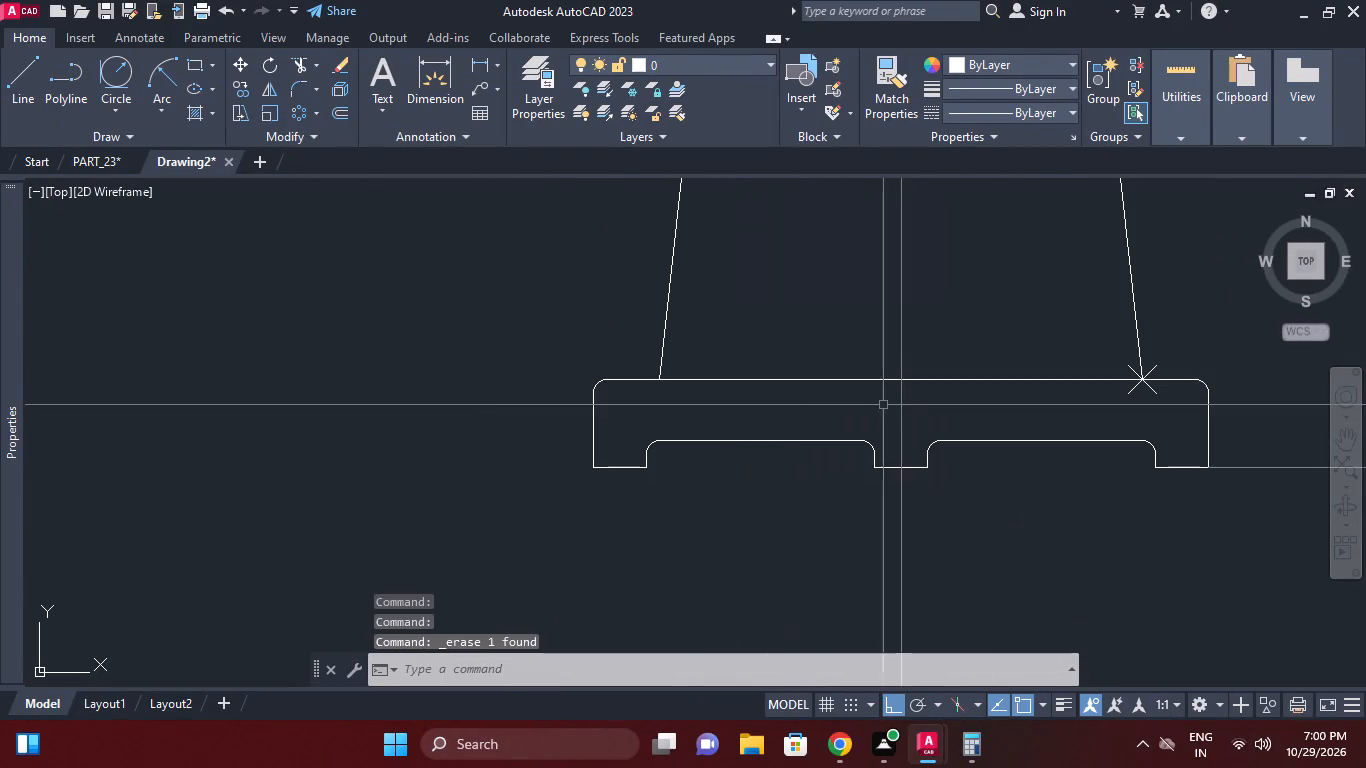
pyautogui.moveTo(919, 397); pyautogui.dragTo(804, 412, button='middle')
pyautogui.scroll(1, 968, 412)
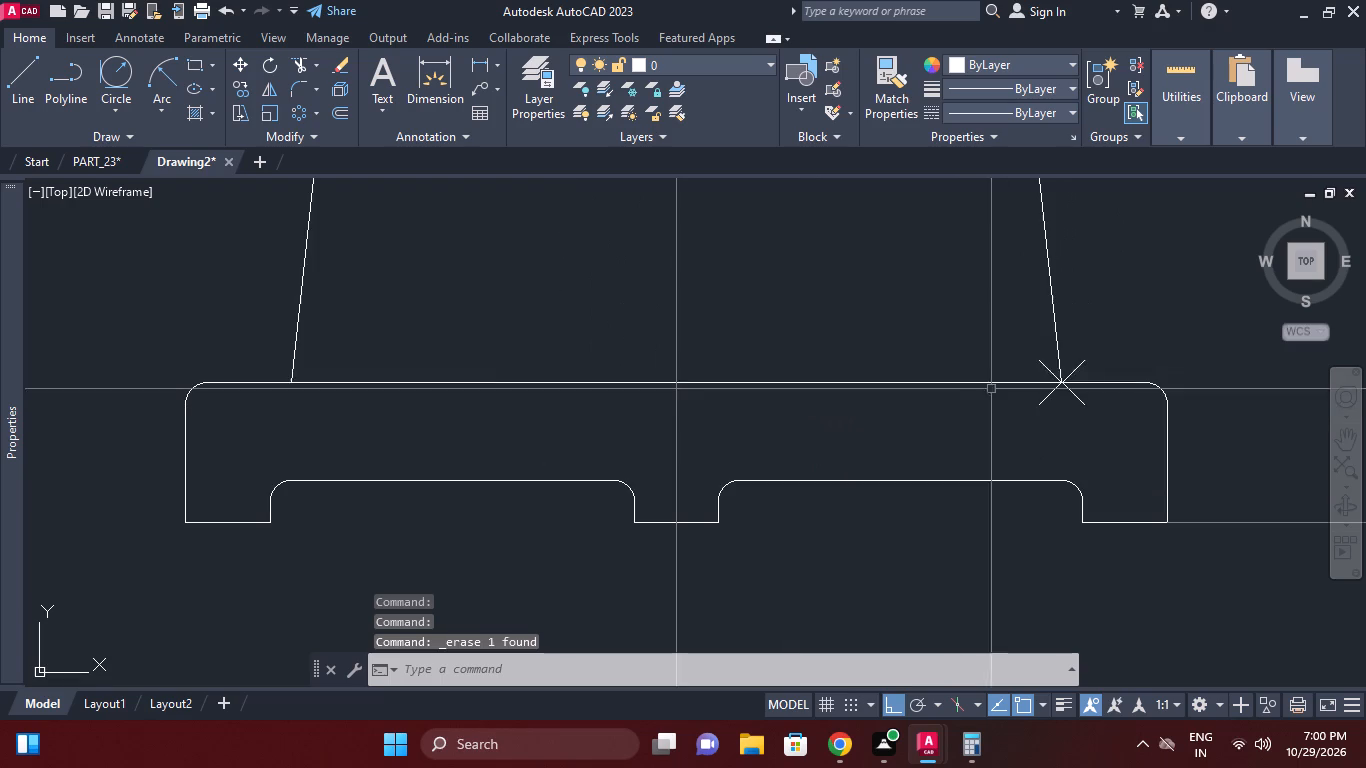
pyautogui.click(1010, 331)
pyautogui.click(1116, 468)
pyautogui.rightClick(1132, 353)
pyautogui.click(1172, 326)
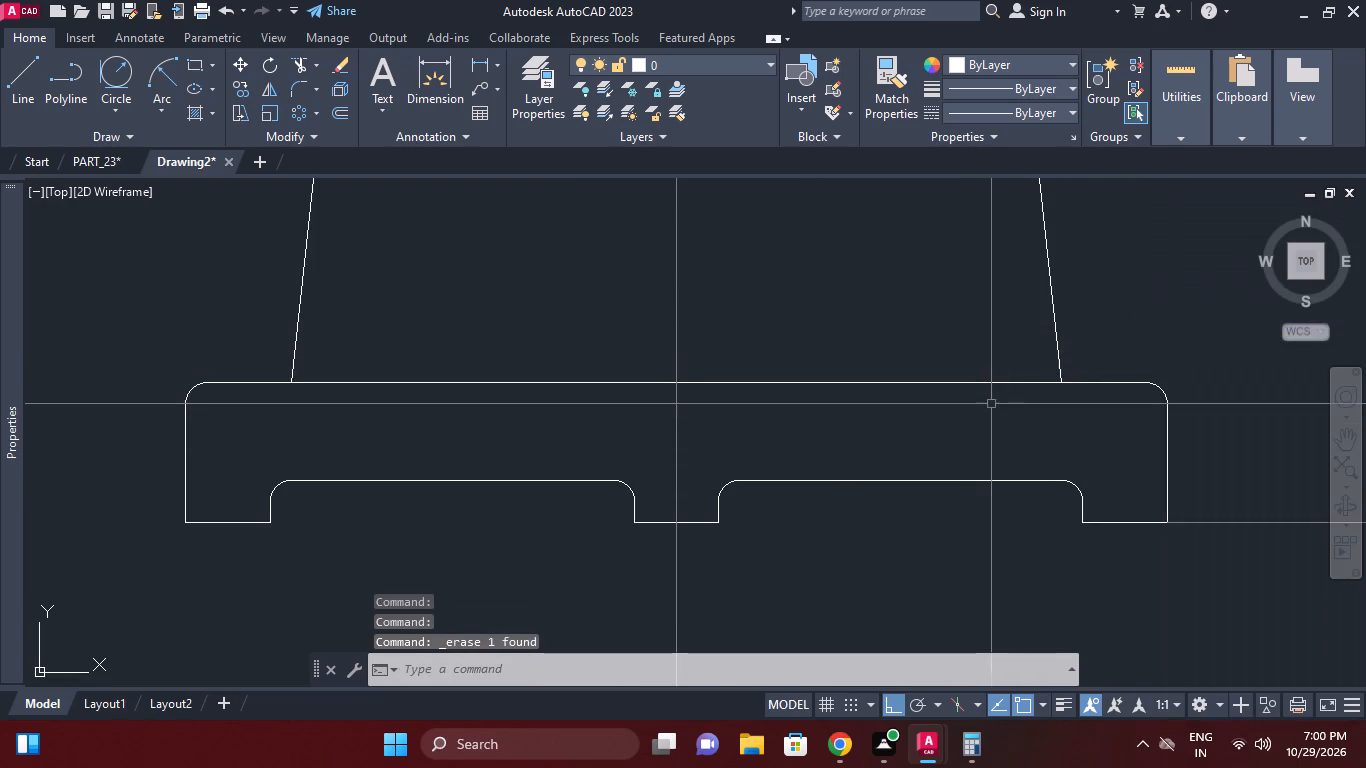
# Offset the left and right slanted lines 8 mm inward.
pyautogui.moveTo(979, 407); pyautogui.dragTo(985, 503, button='middle')
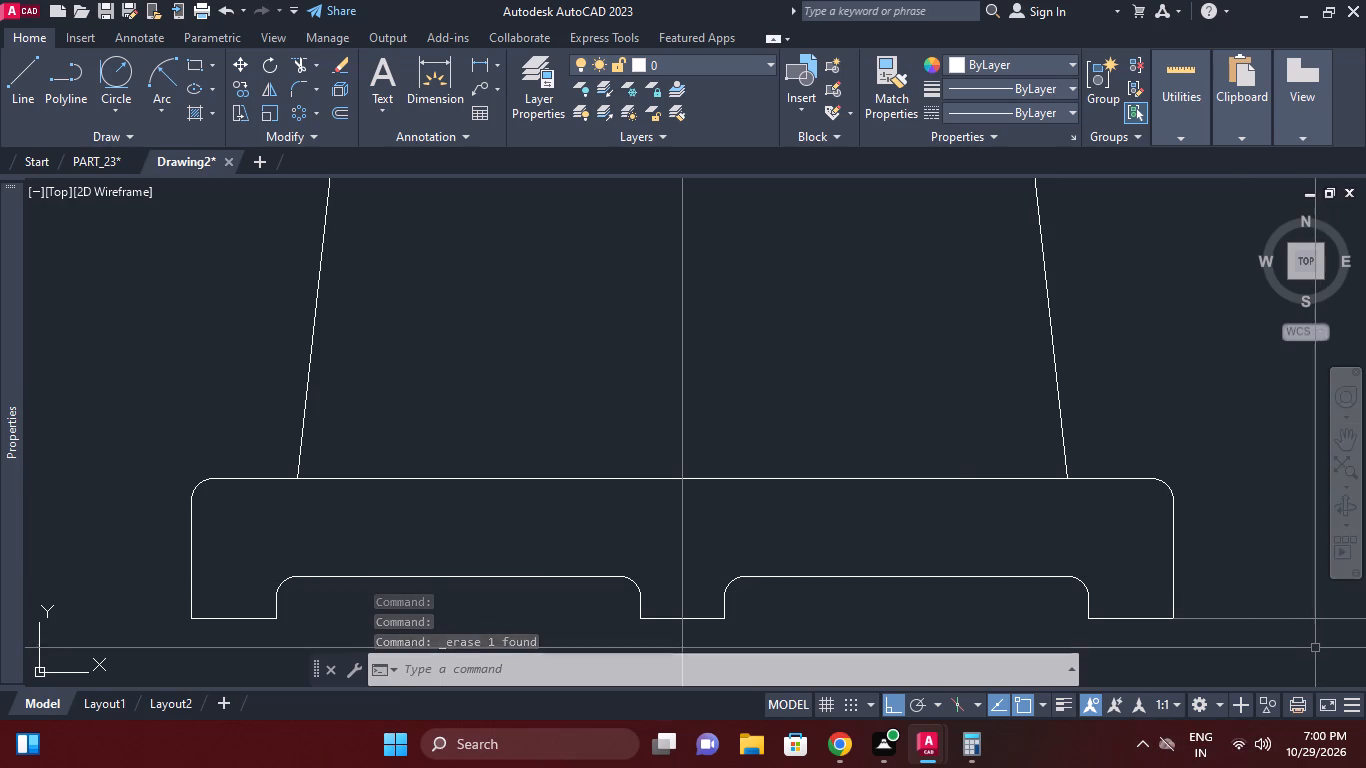
pyautogui.scroll(-3, 686, 448)
pyautogui.moveTo(685, 420); pyautogui.dragTo(703, 516, button='middle')
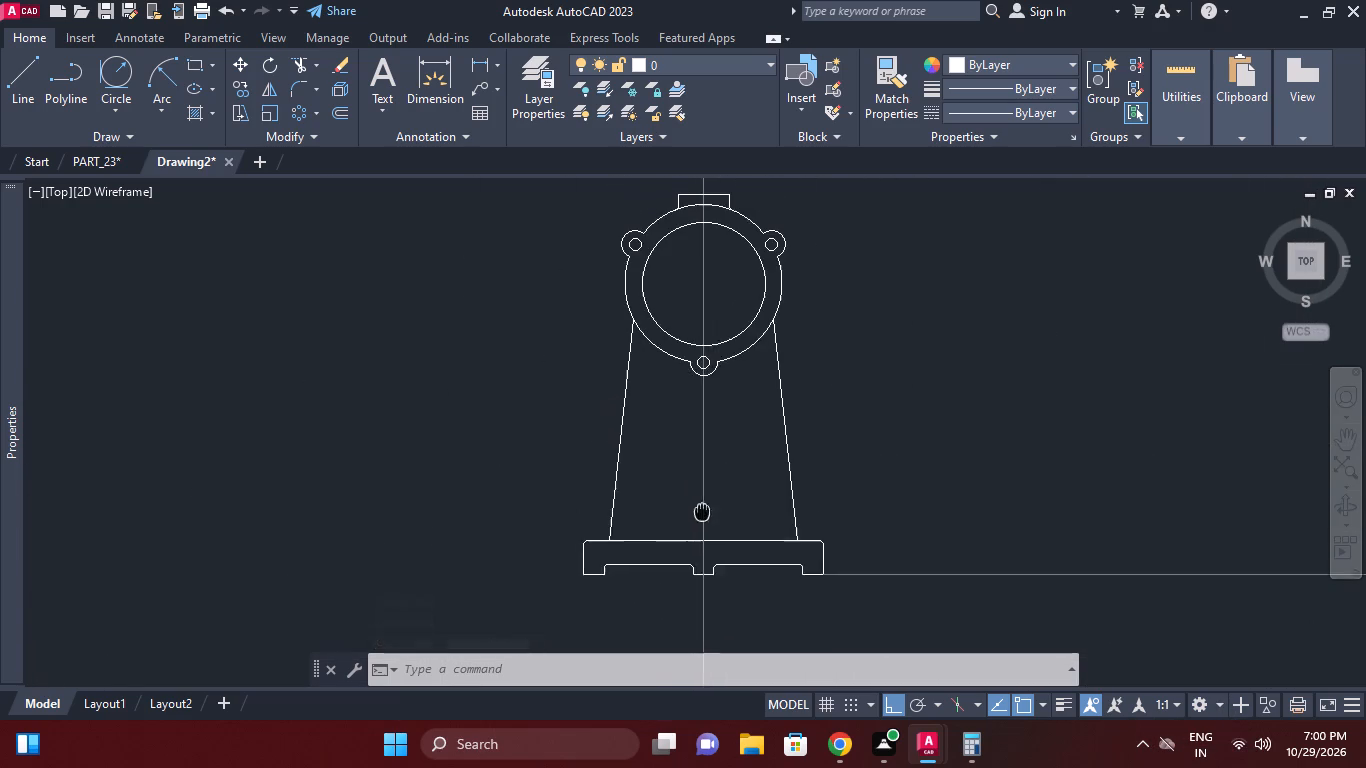
pyautogui.moveTo(703, 516); pyautogui.dragTo(706, 516, button='middle')
pyautogui.scroll(1, 721, 441)
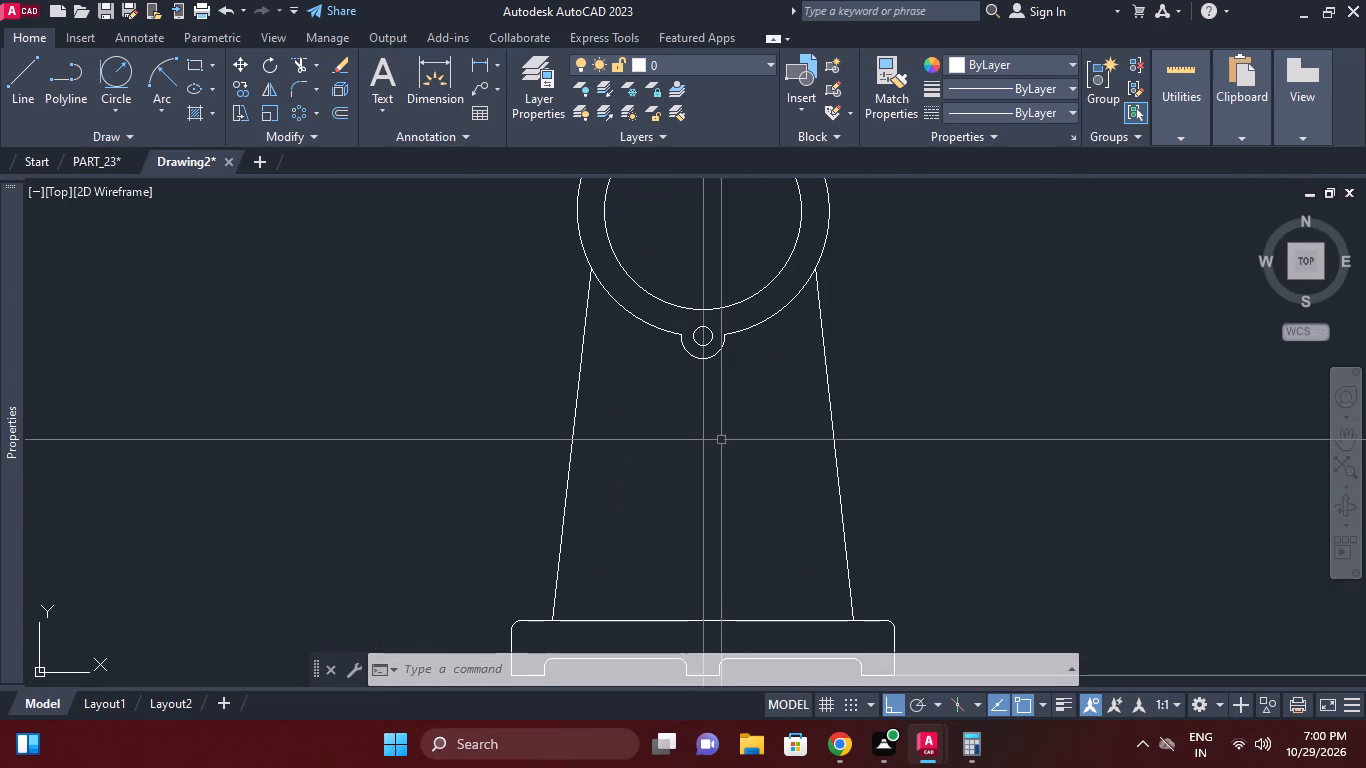
pyautogui.write('O 8')
pyautogui.press('space')
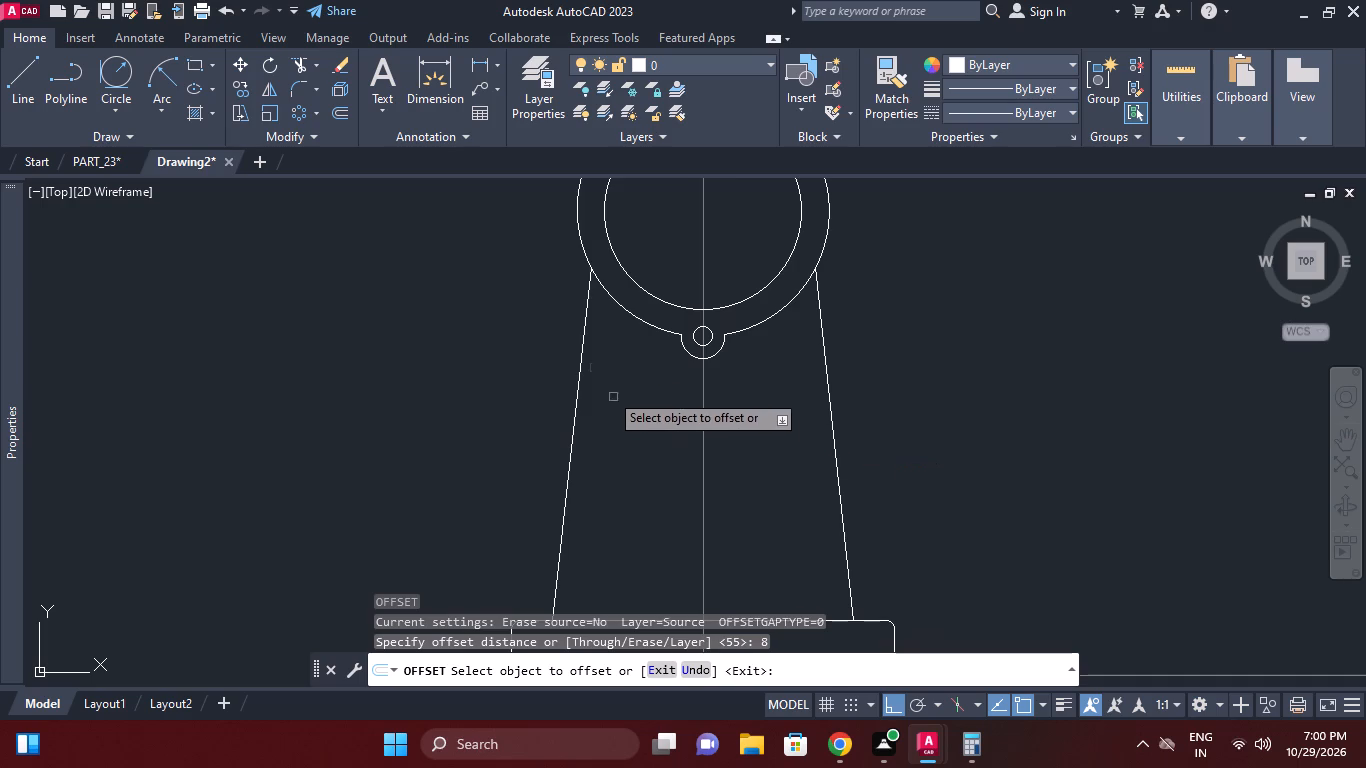
pyautogui.click(585, 347)
pyautogui.click(630, 347)
pyautogui.click(818, 333)
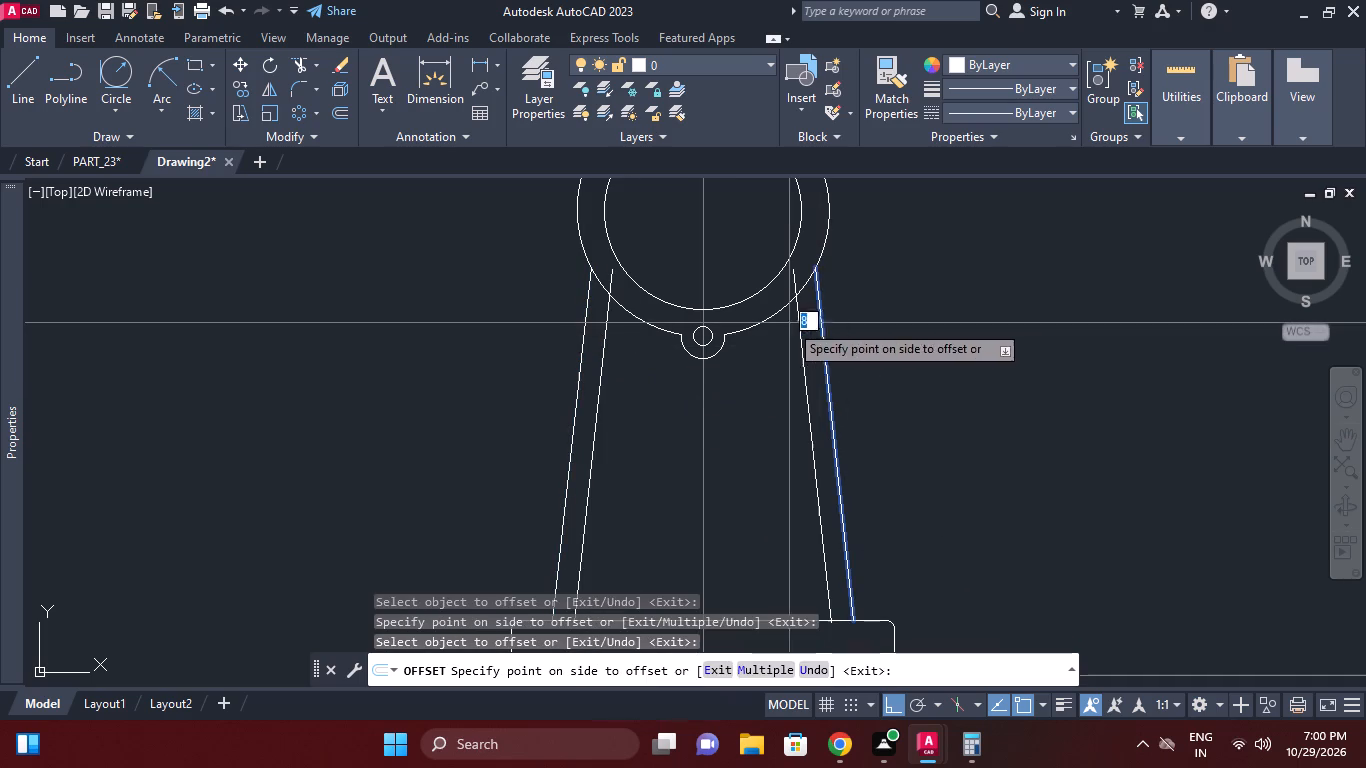
pyautogui.click(789, 323)
pyautogui.rightClick(847, 325)
pyautogui.click(913, 353)
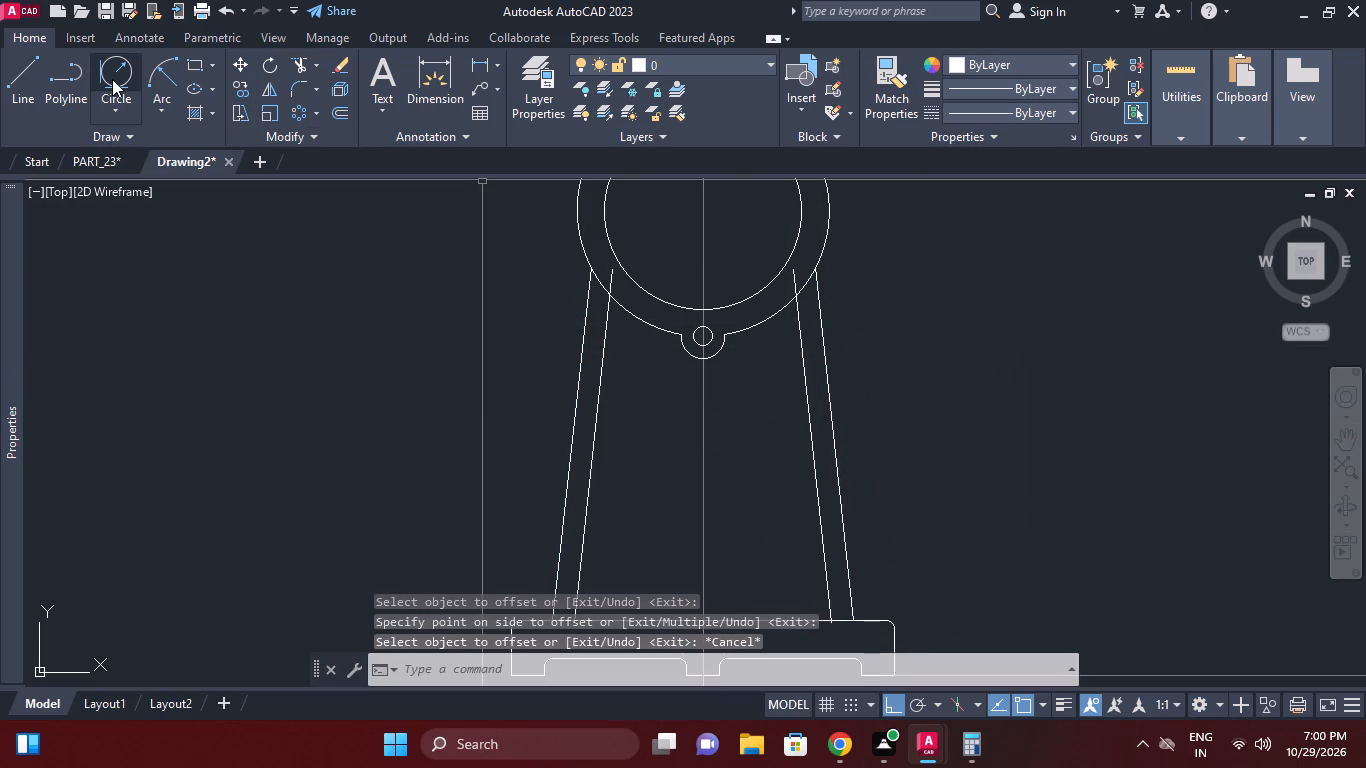
# Draw a circle of radius 8 mm tangent to the ring's lower-left outer arc and the left inner slanted line.
pyautogui.click(112, 79)
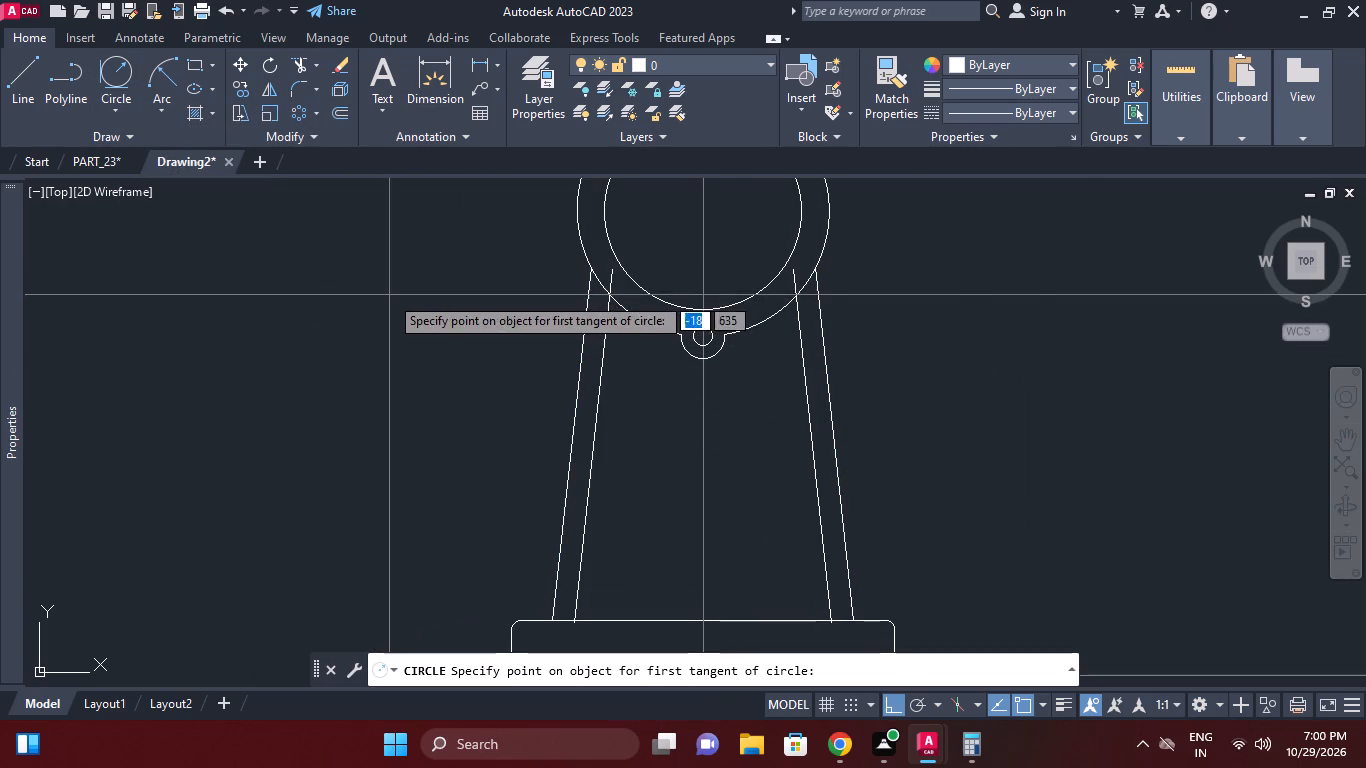
pyautogui.scroll(1, 389, 295)
pyautogui.click(730, 335)
pyautogui.click(753, 319)
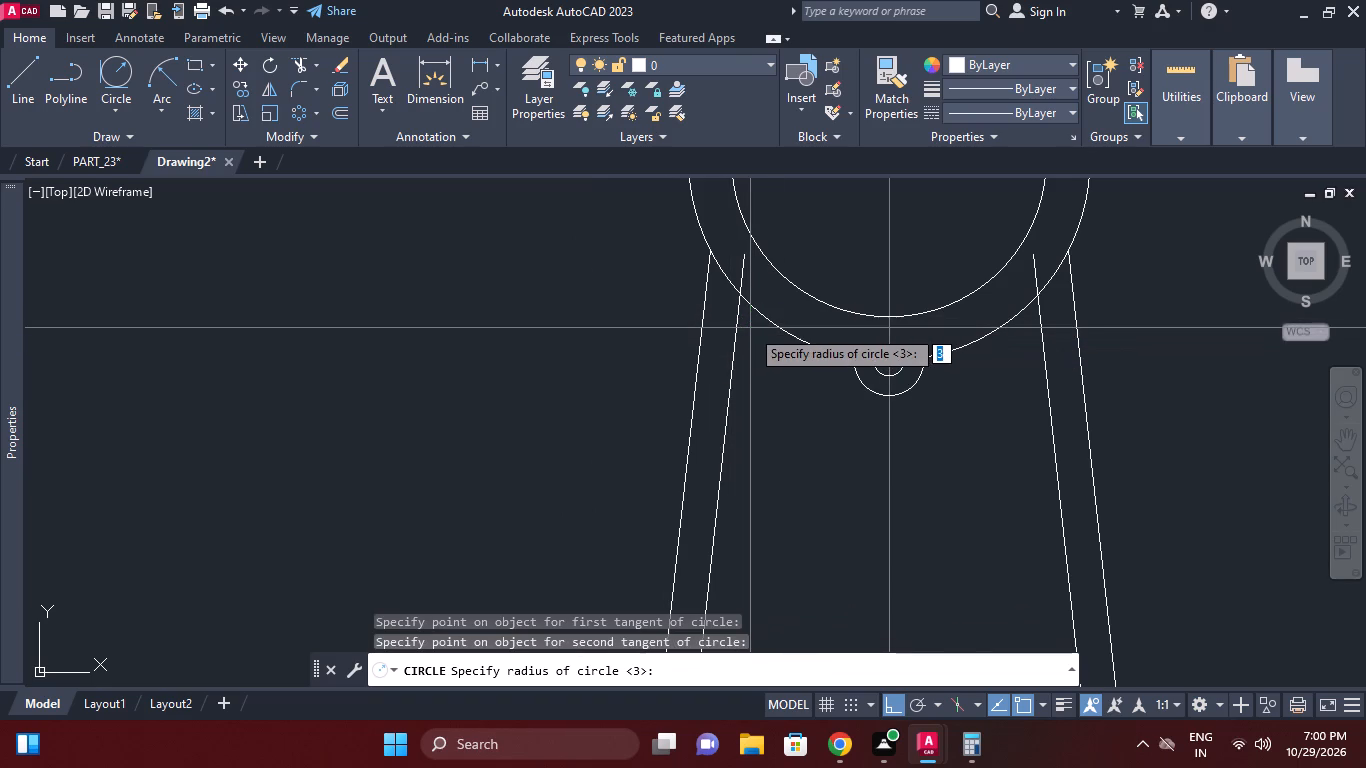
pyautogui.press('8')
pyautogui.press('Return')
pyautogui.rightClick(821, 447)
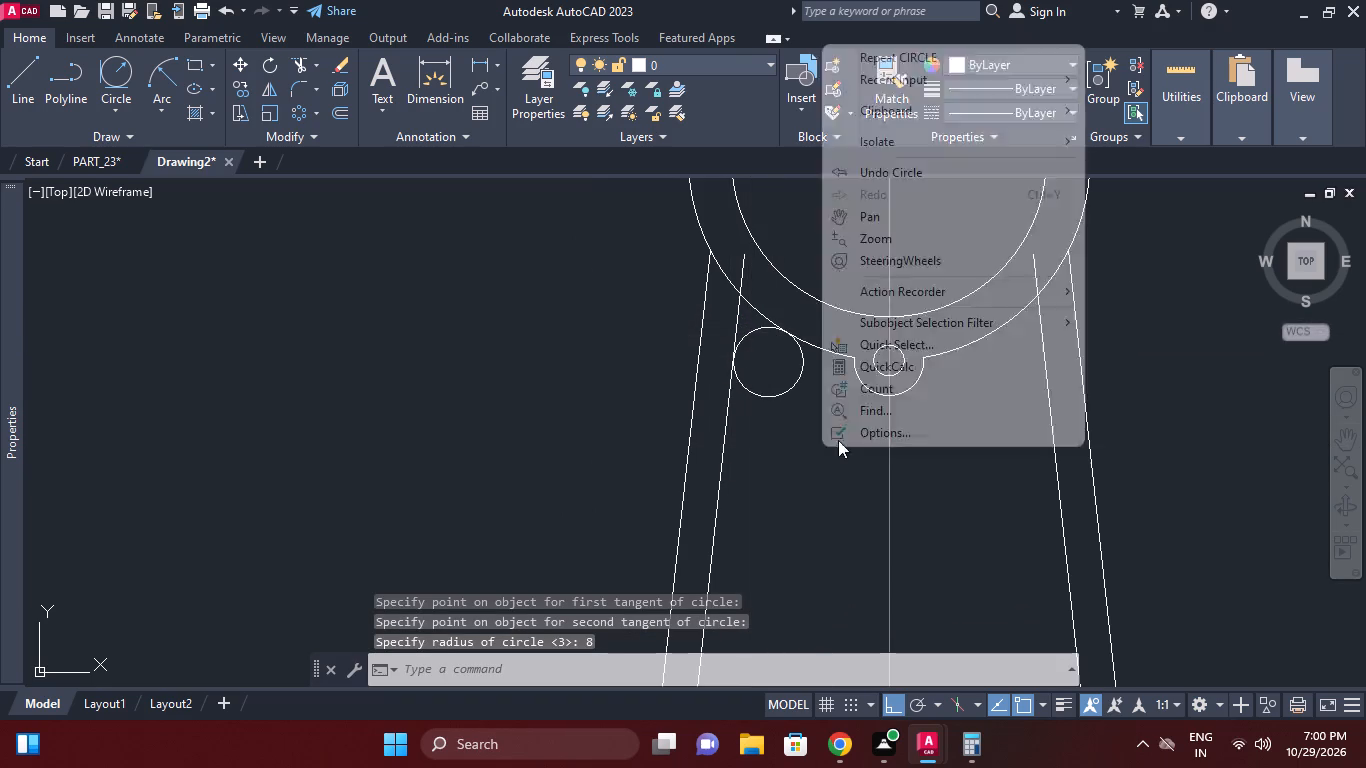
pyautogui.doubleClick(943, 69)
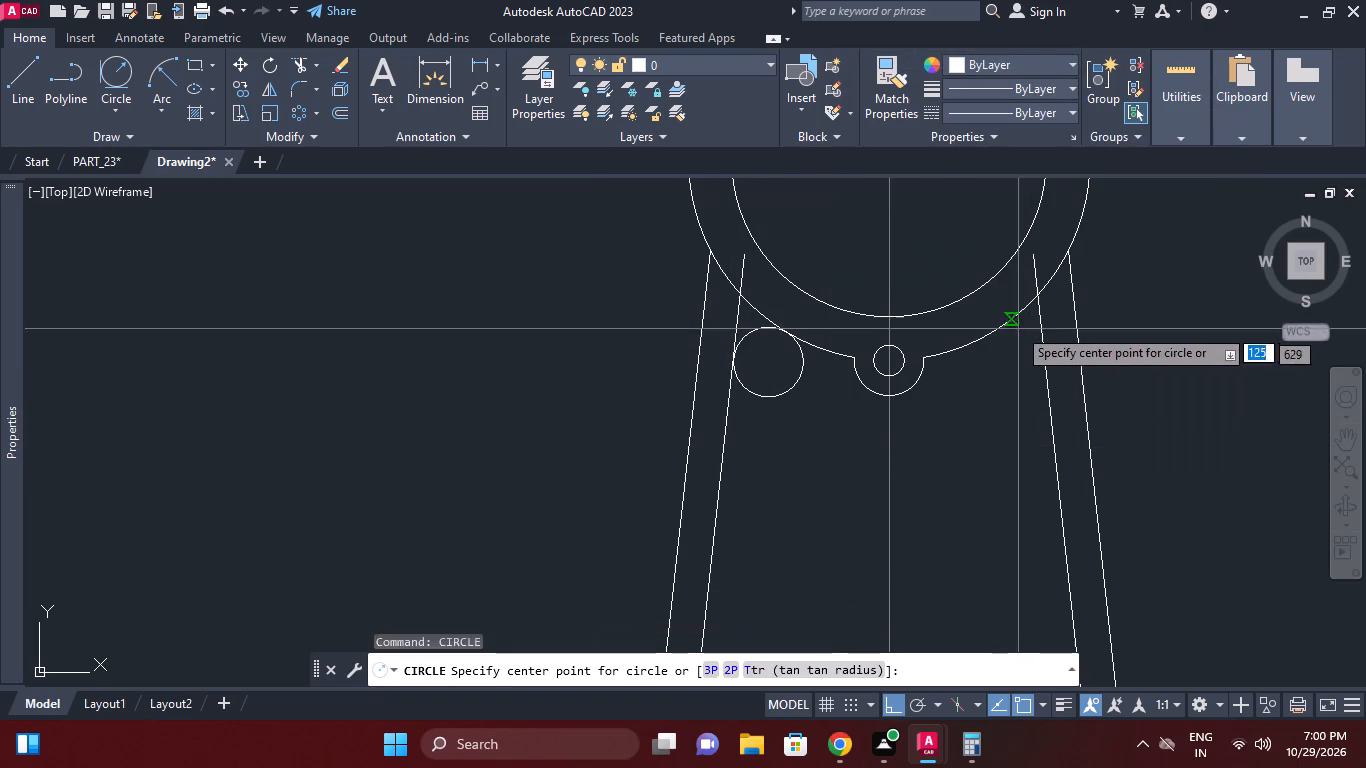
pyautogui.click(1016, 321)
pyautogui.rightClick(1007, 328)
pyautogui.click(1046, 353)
# Draw a circle of radius 8 mm tangent to the ring's lower-right outer arc and the right inner slanted line.
pyautogui.rightClick(1018, 346)
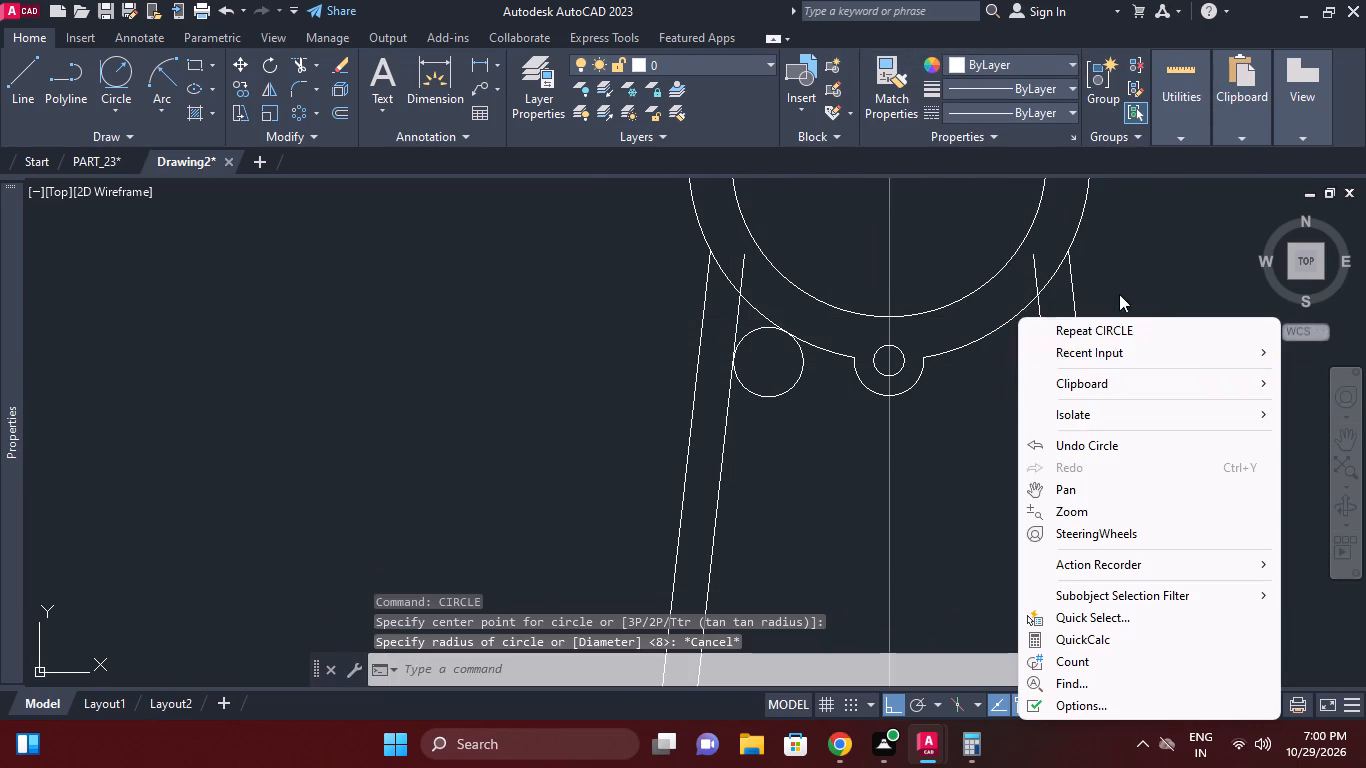
pyautogui.click(1119, 326)
pyautogui.click(849, 672)
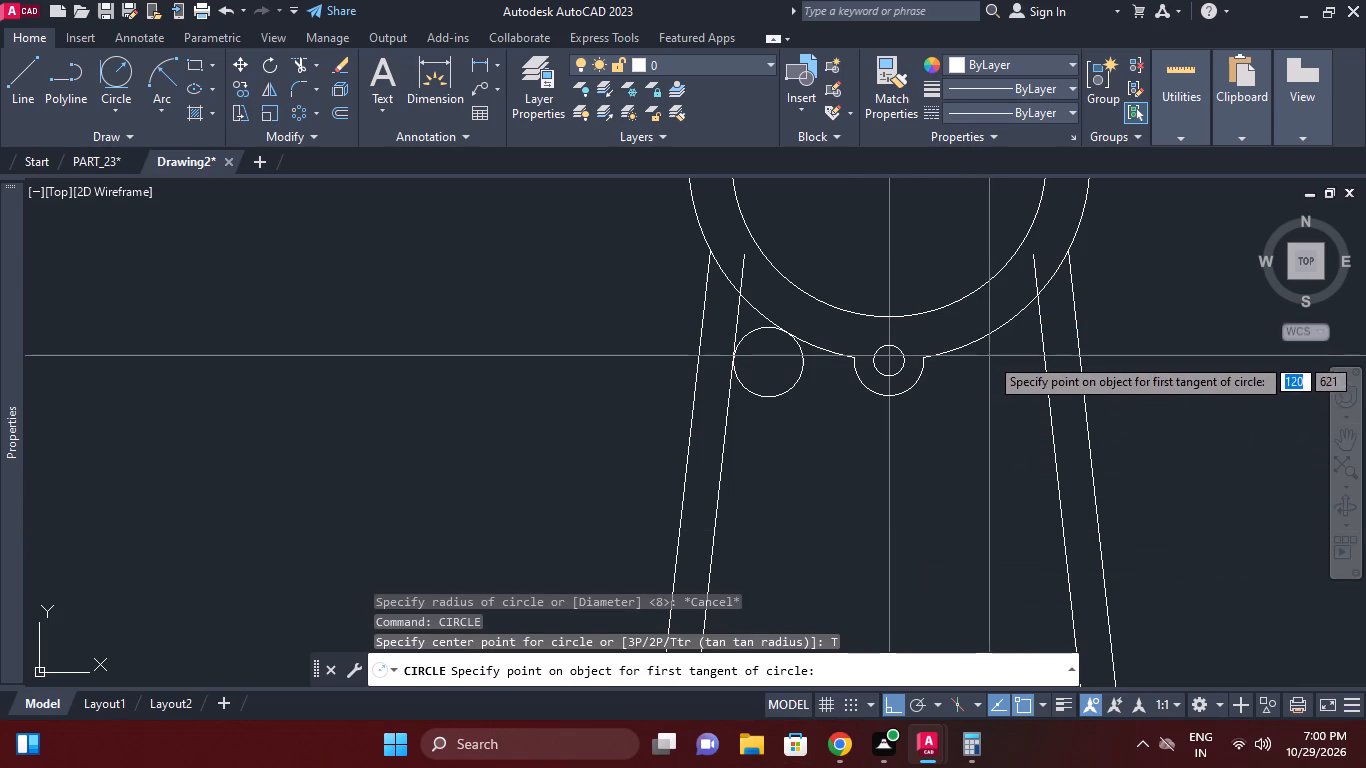
pyautogui.click(993, 338)
pyautogui.click(1045, 338)
pyautogui.rightClick(1023, 398)
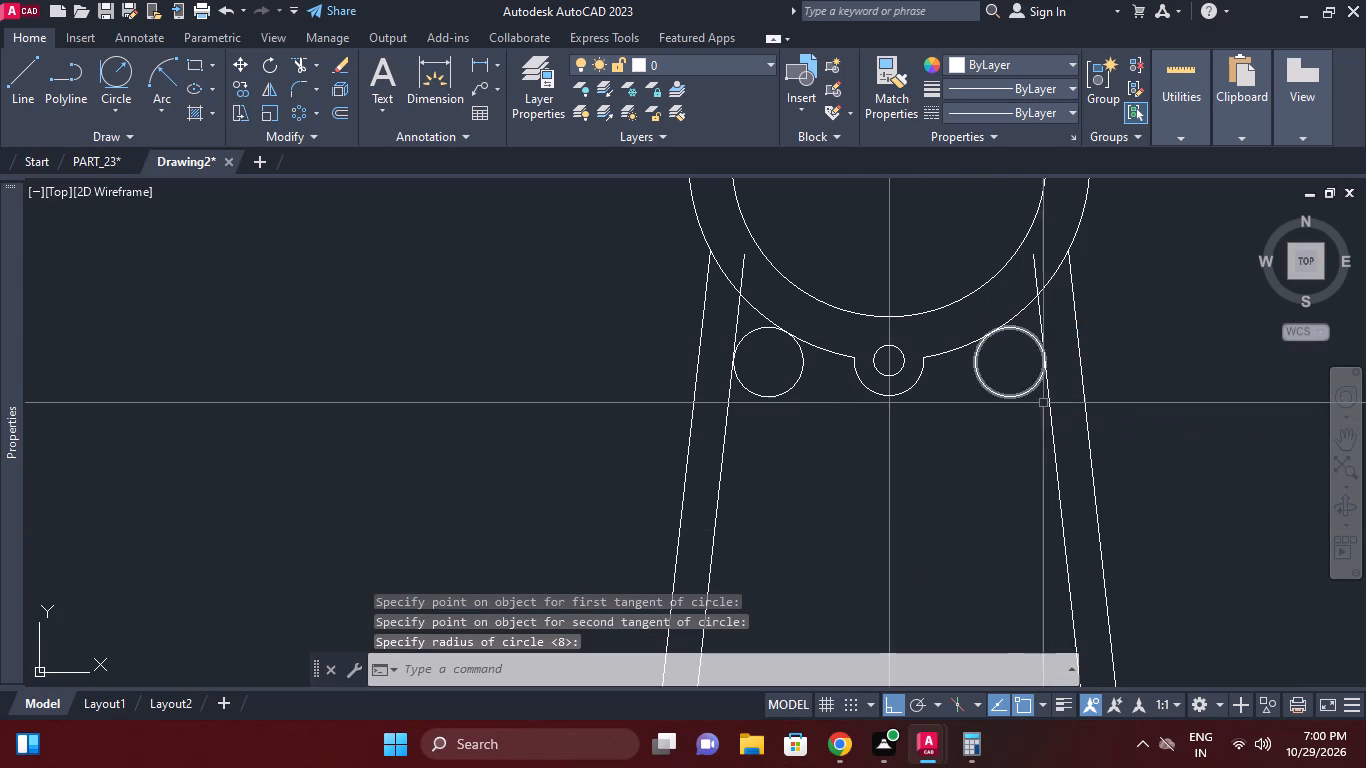
# Trim the left 8 mm radius circle and inner slanted line, leaving a rounded corner between the line and the ring.
pyautogui.click(307, 64)
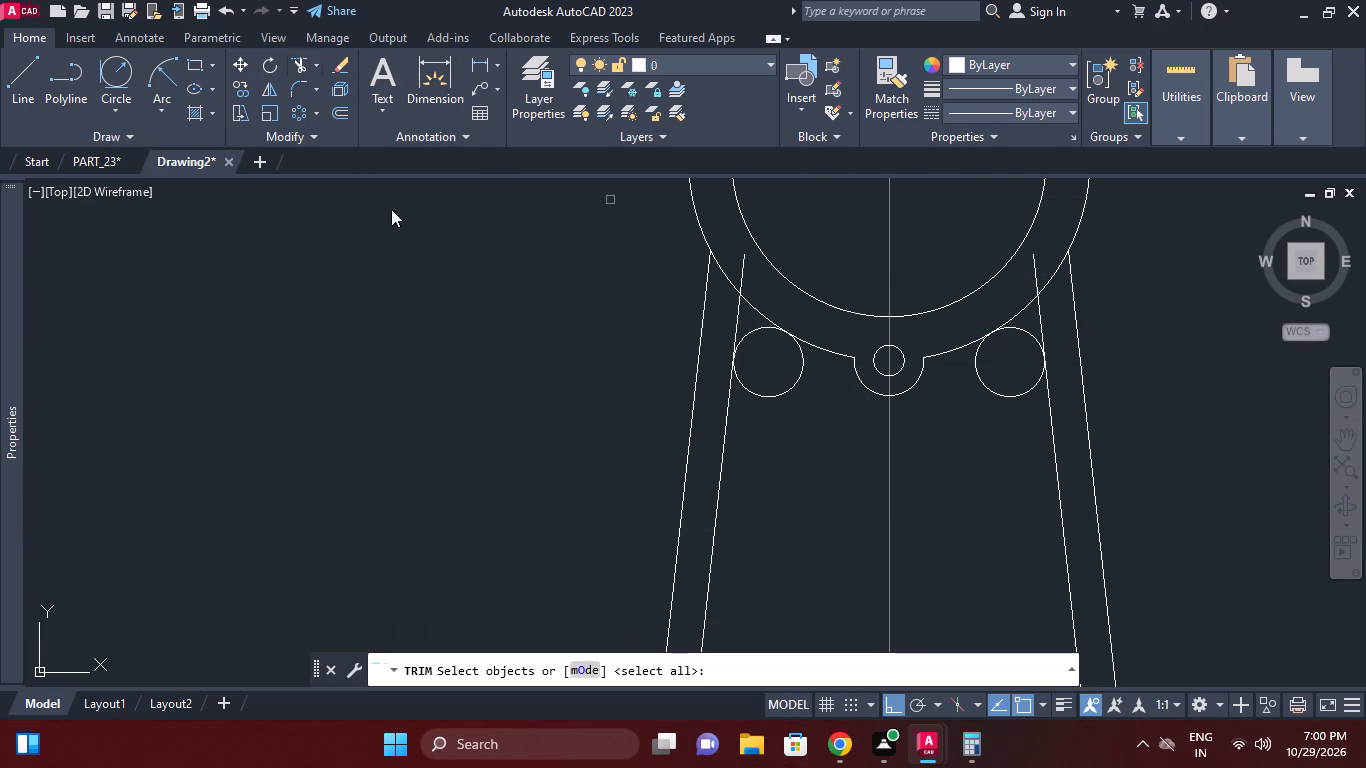
pyautogui.rightClick(600, 360)
pyautogui.click(701, 360)
pyautogui.click(698, 371)
pyautogui.scroll(1, 760, 344)
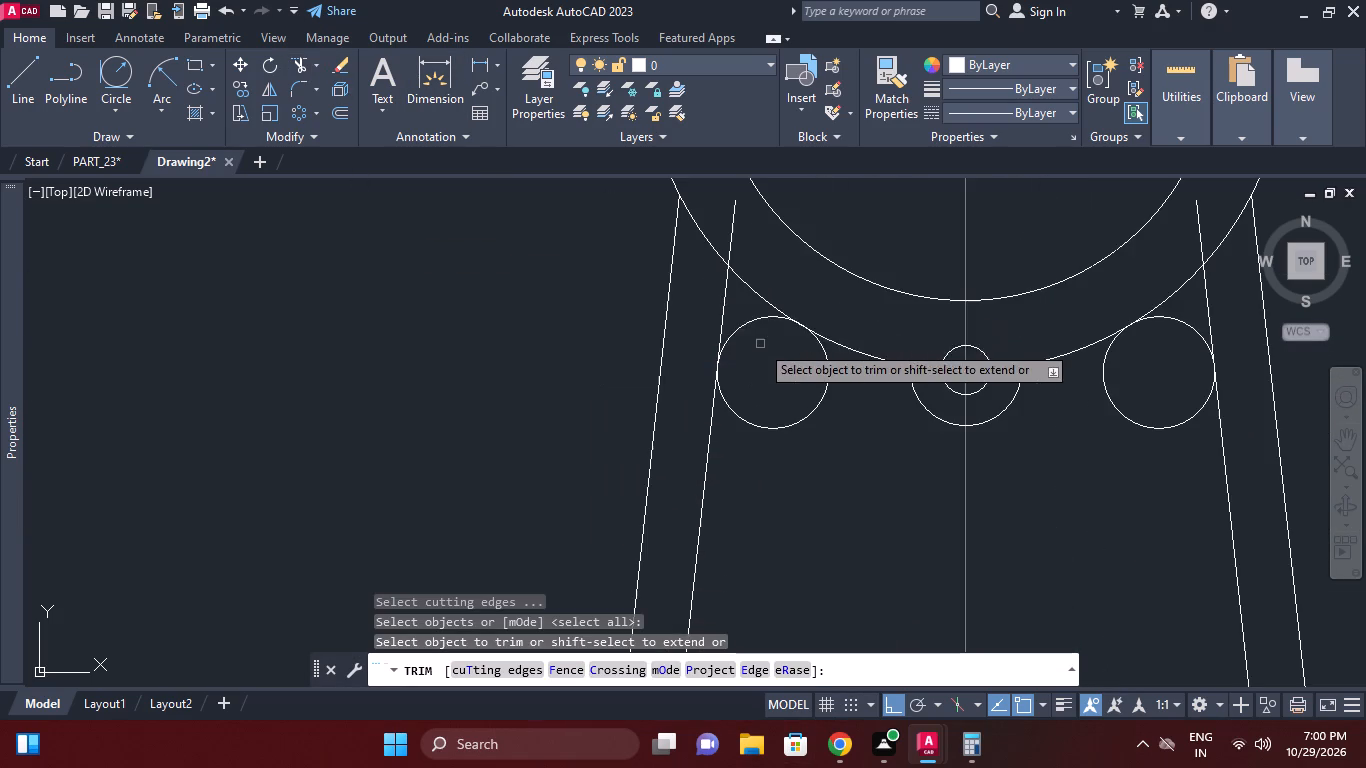
pyautogui.click(717, 314)
pyautogui.click(726, 300)
pyautogui.click(767, 413)
pyautogui.click(753, 437)
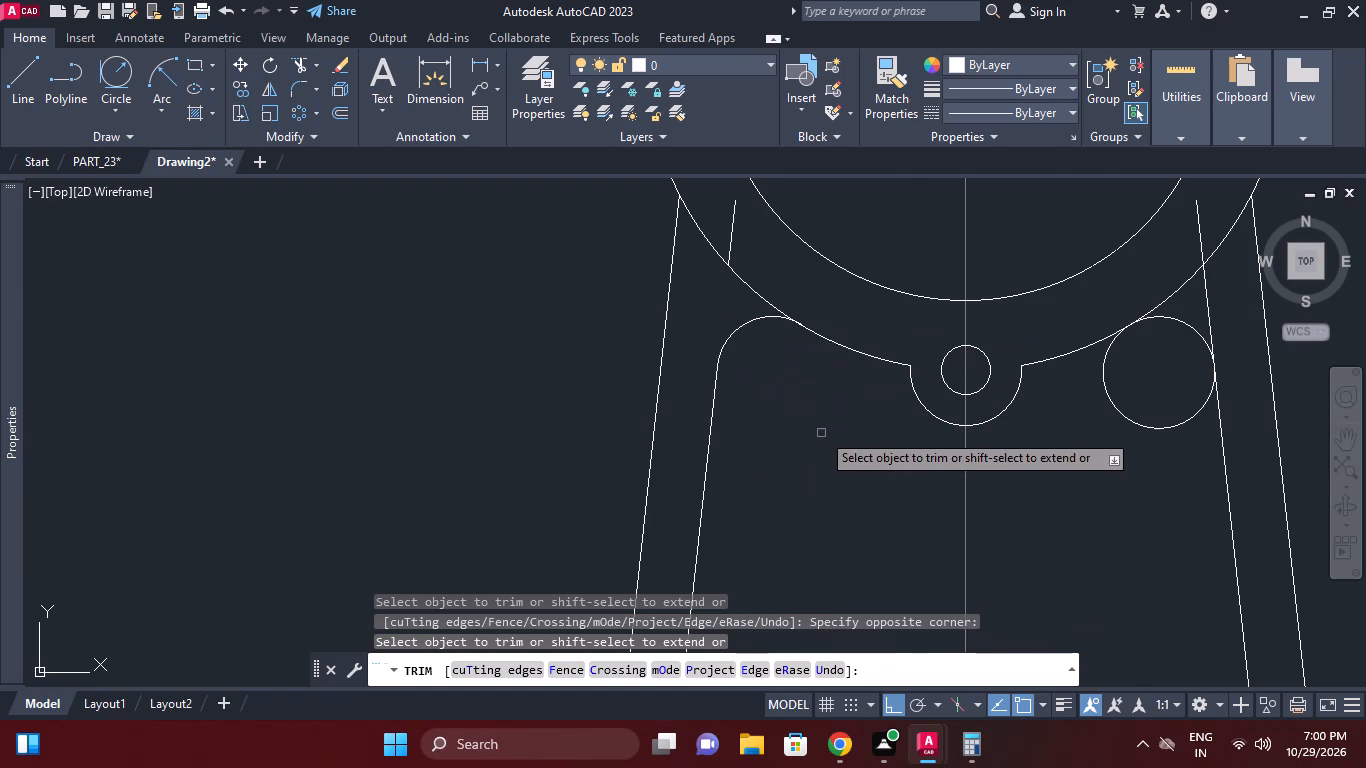
# Trim the right 8 mm radius circle and inner slanted line, leaving a rounded corner between the line and the ring.
pyautogui.scroll(-1, 820, 432)
pyautogui.moveTo(819, 430); pyautogui.dragTo(752, 403, button='middle')
pyautogui.click(957, 374)
pyautogui.click(918, 412)
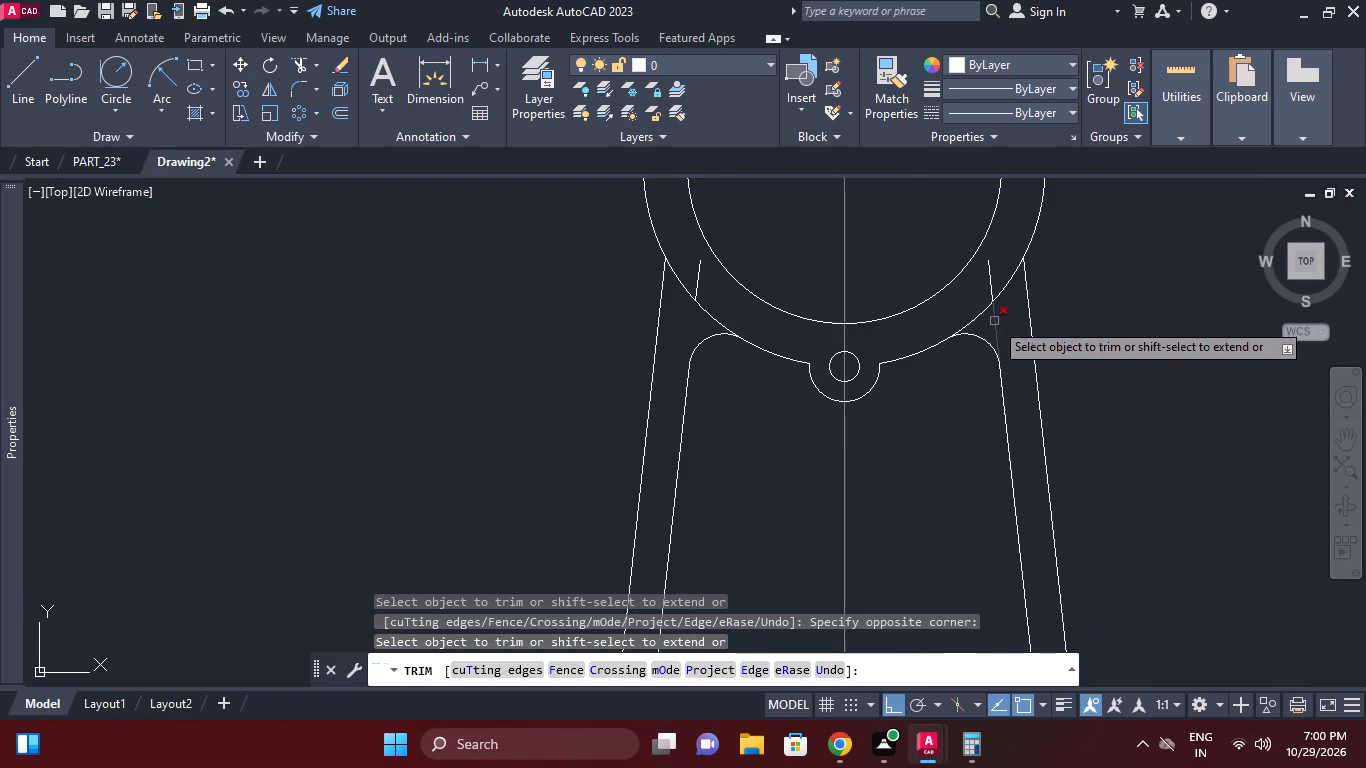
pyautogui.click(996, 318)
pyautogui.rightClick(992, 280)
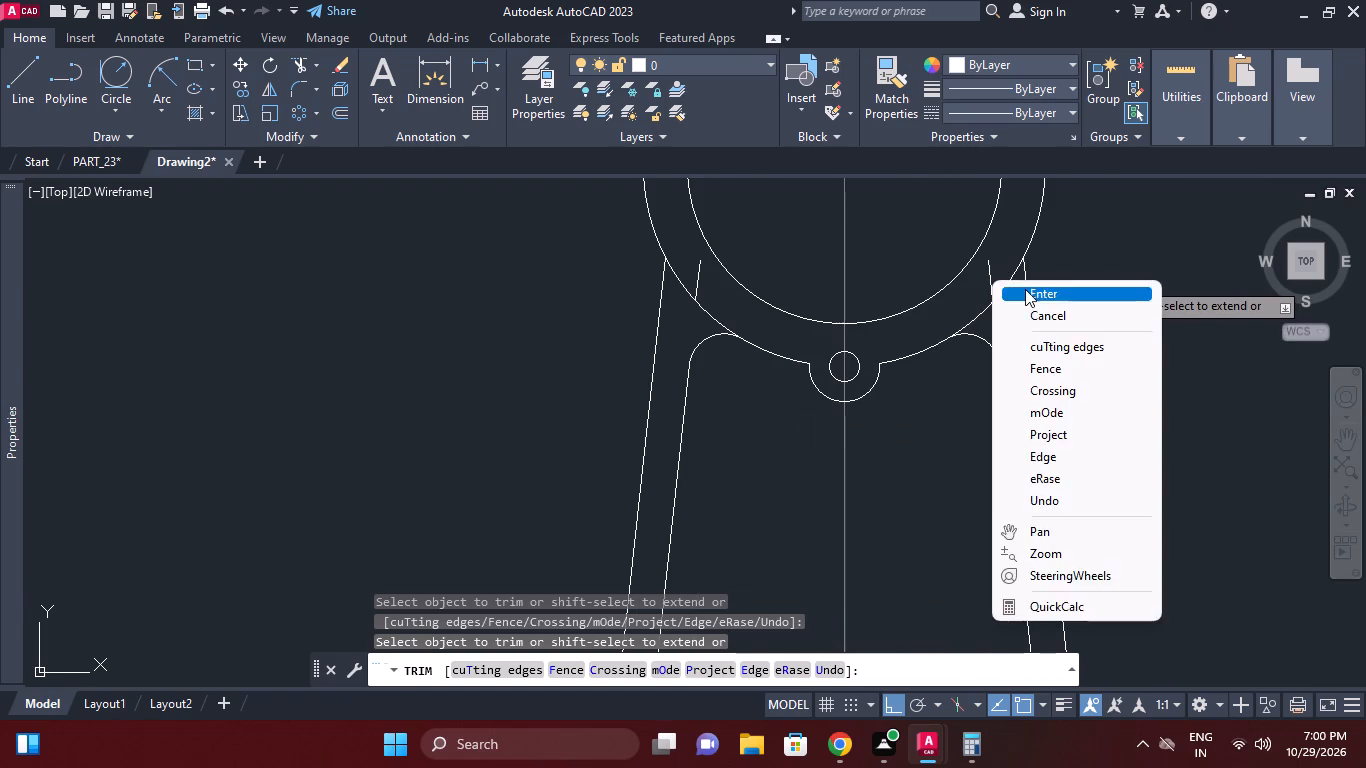
pyautogui.click(1025, 289)
# Erase the two leftover inner slanted line segments between the ring's outer and inner circles.
pyautogui.click(1003, 275)
pyautogui.click(979, 277)
pyautogui.click(694, 272)
pyautogui.click(703, 267)
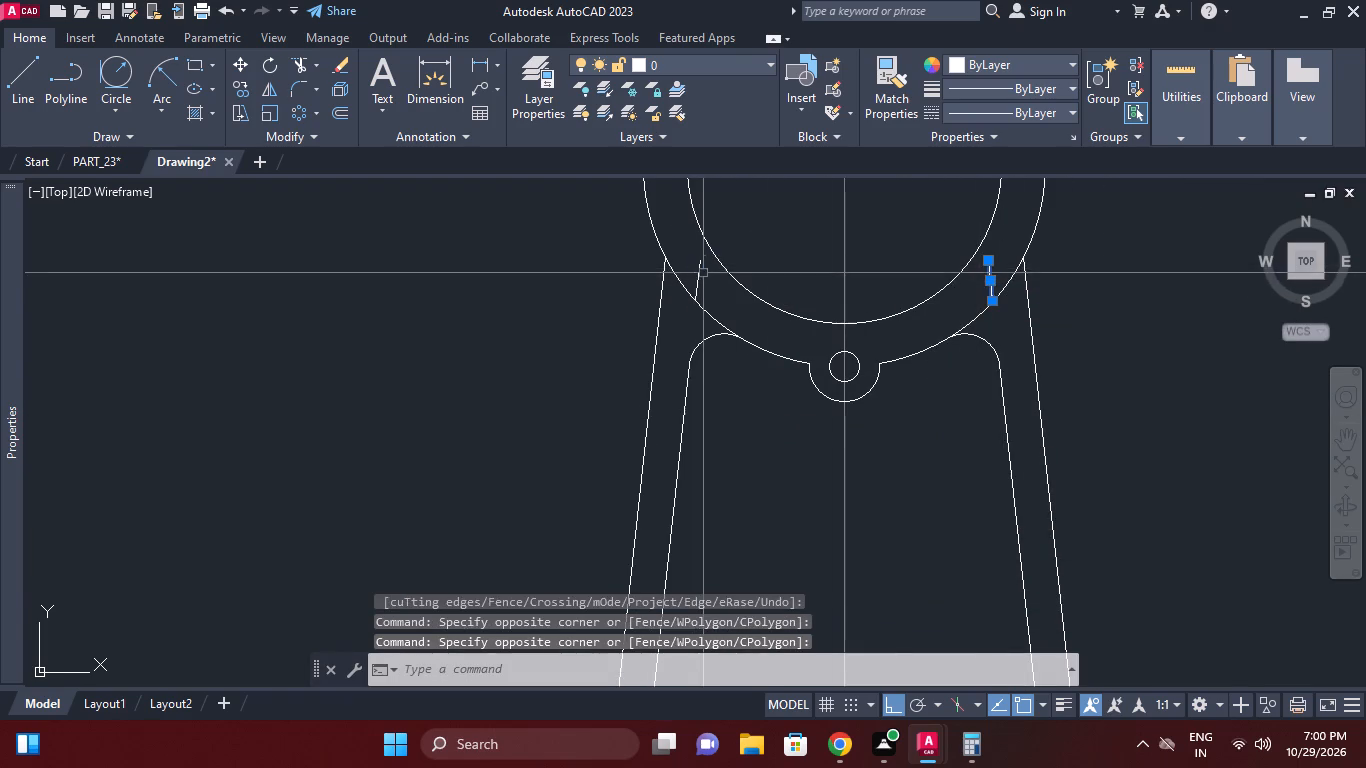
pyautogui.click(702, 278)
pyautogui.rightClick(696, 272)
pyautogui.click(753, 345)
pyautogui.click(753, 363)
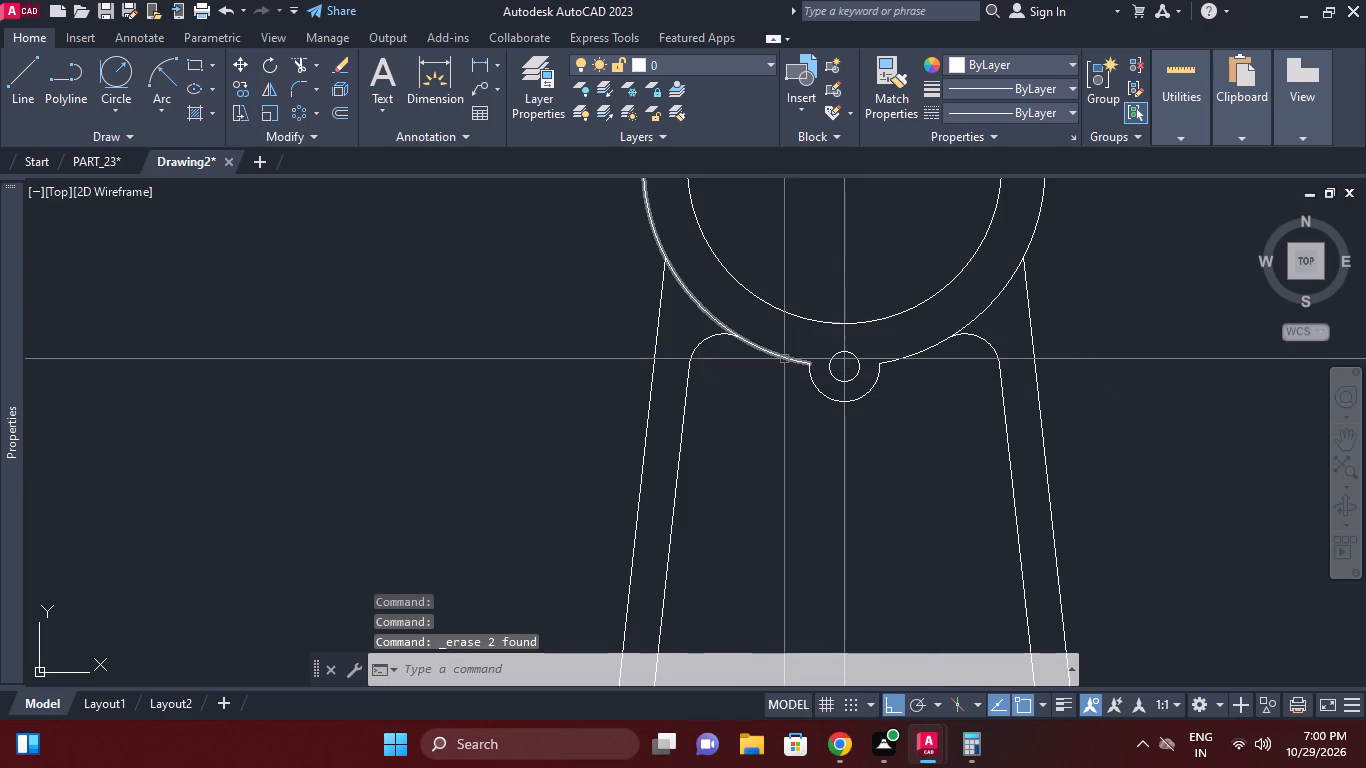
# Draw a circle of radius 28 mm tangent to the right outer slanted line and the ring's right outer arc.
pyautogui.middleClick(784, 359)
pyautogui.moveTo(852, 420); pyautogui.dragTo(703, 462, button='middle')
pyautogui.scroll(-1, 850, 420)
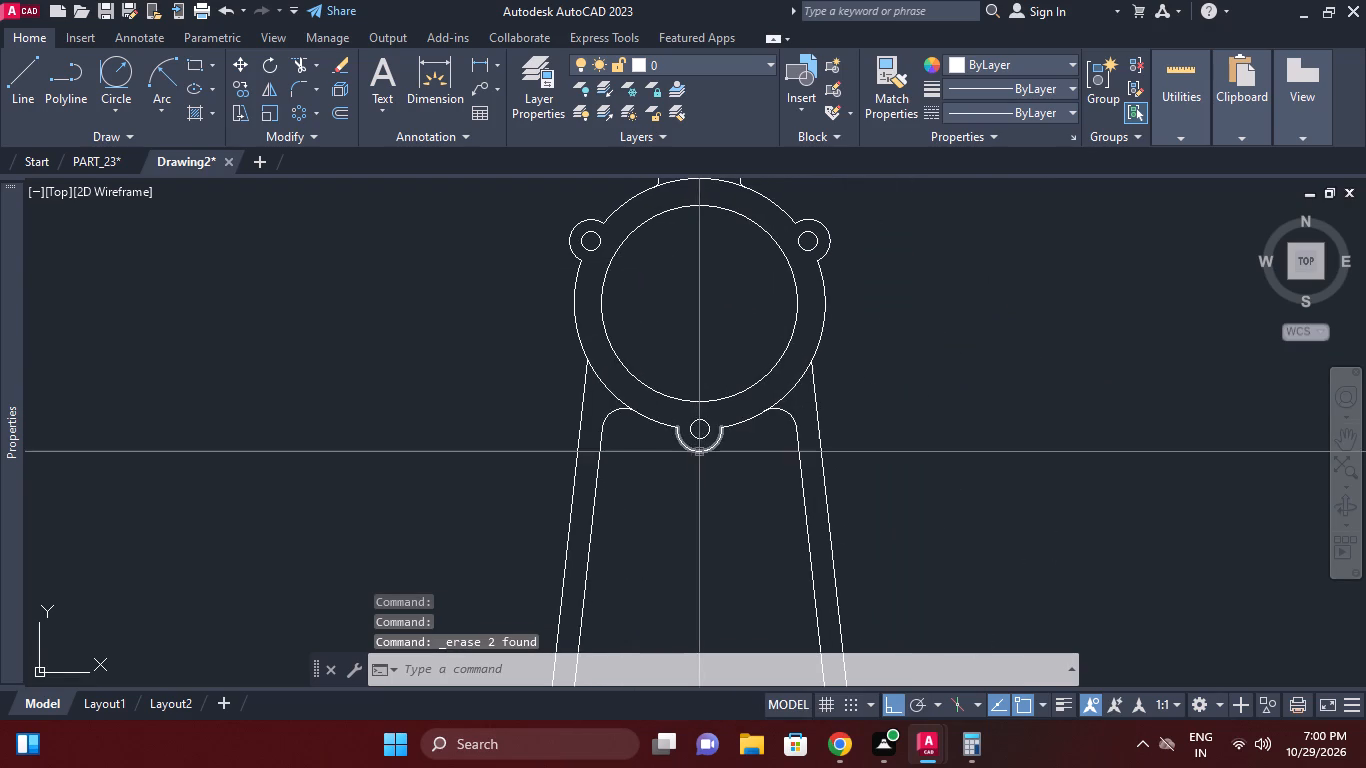
pyautogui.scroll(-2, 775, 443)
pyautogui.middleClick(775, 449)
pyautogui.scroll(1, 778, 447)
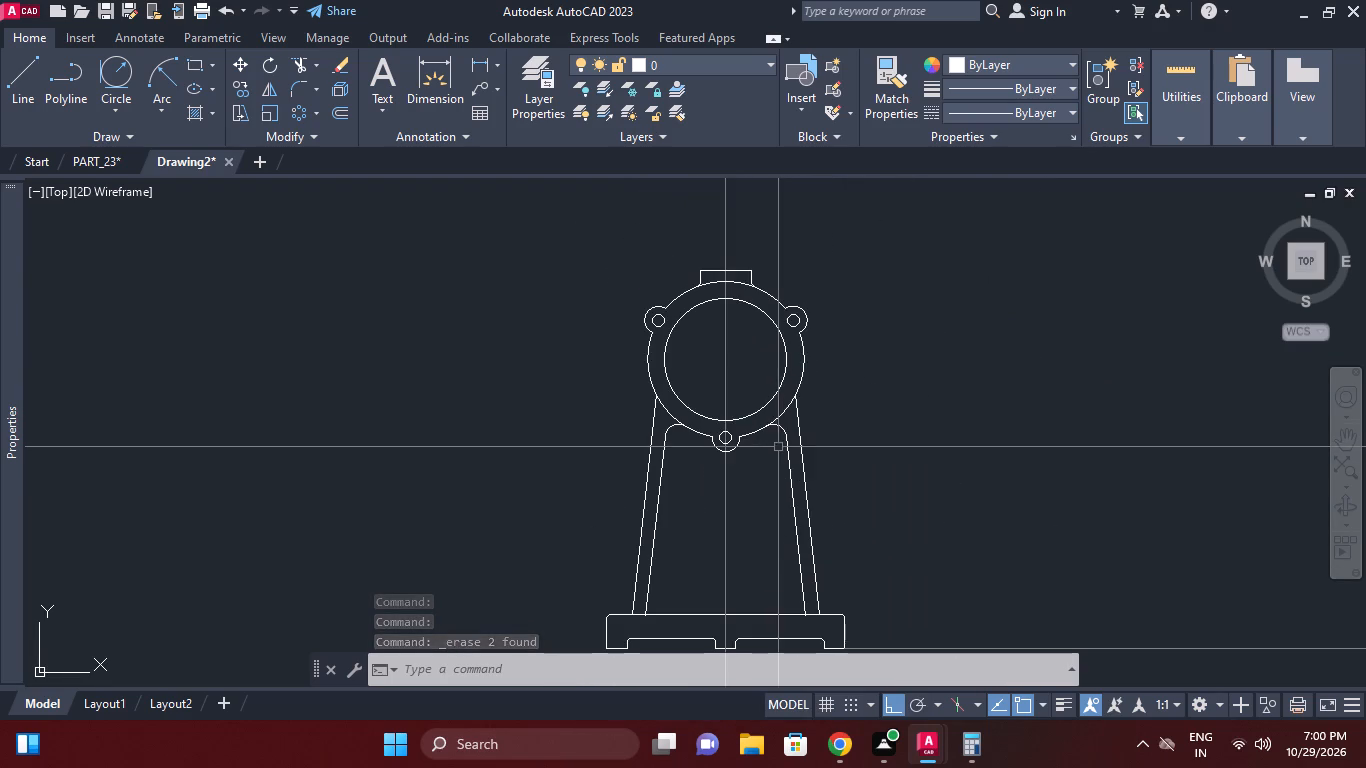
pyautogui.click(131, 67)
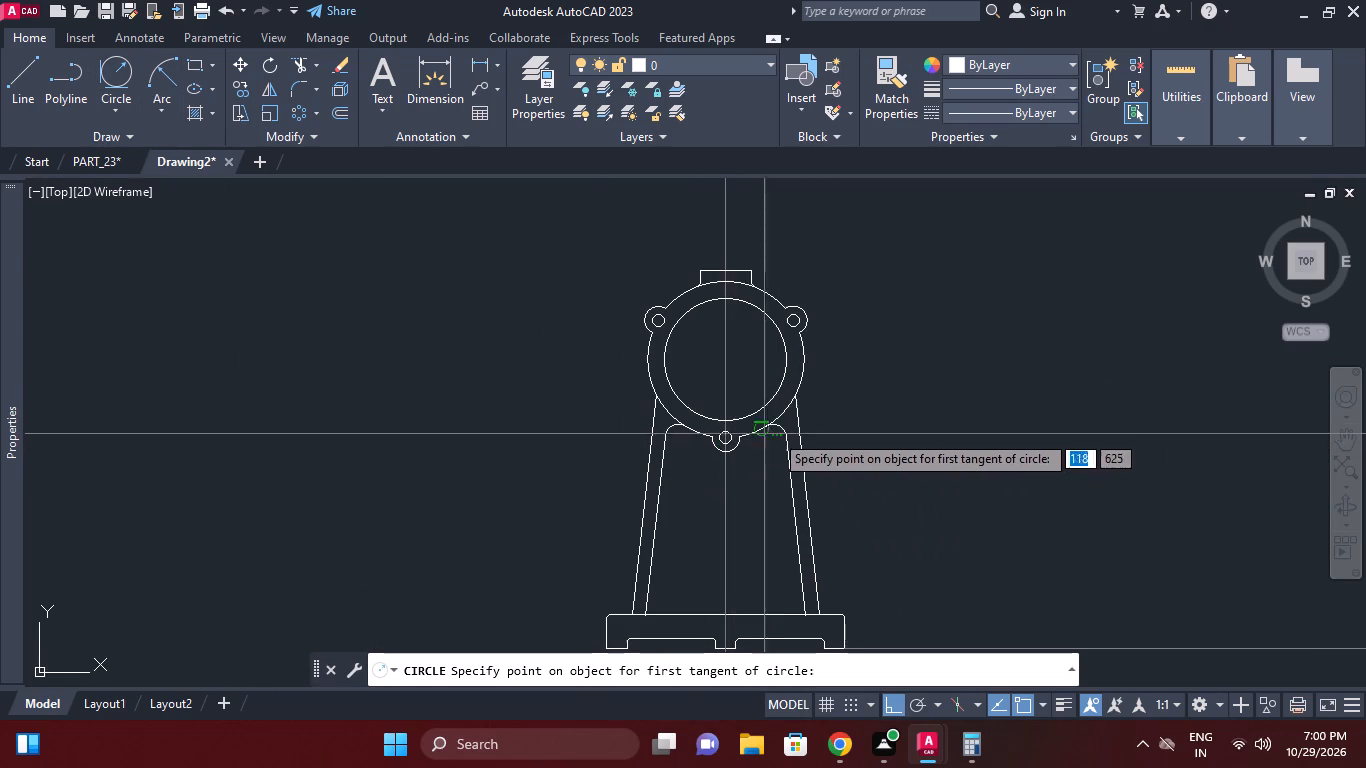
pyautogui.scroll(3, 801, 409)
pyautogui.click(788, 418)
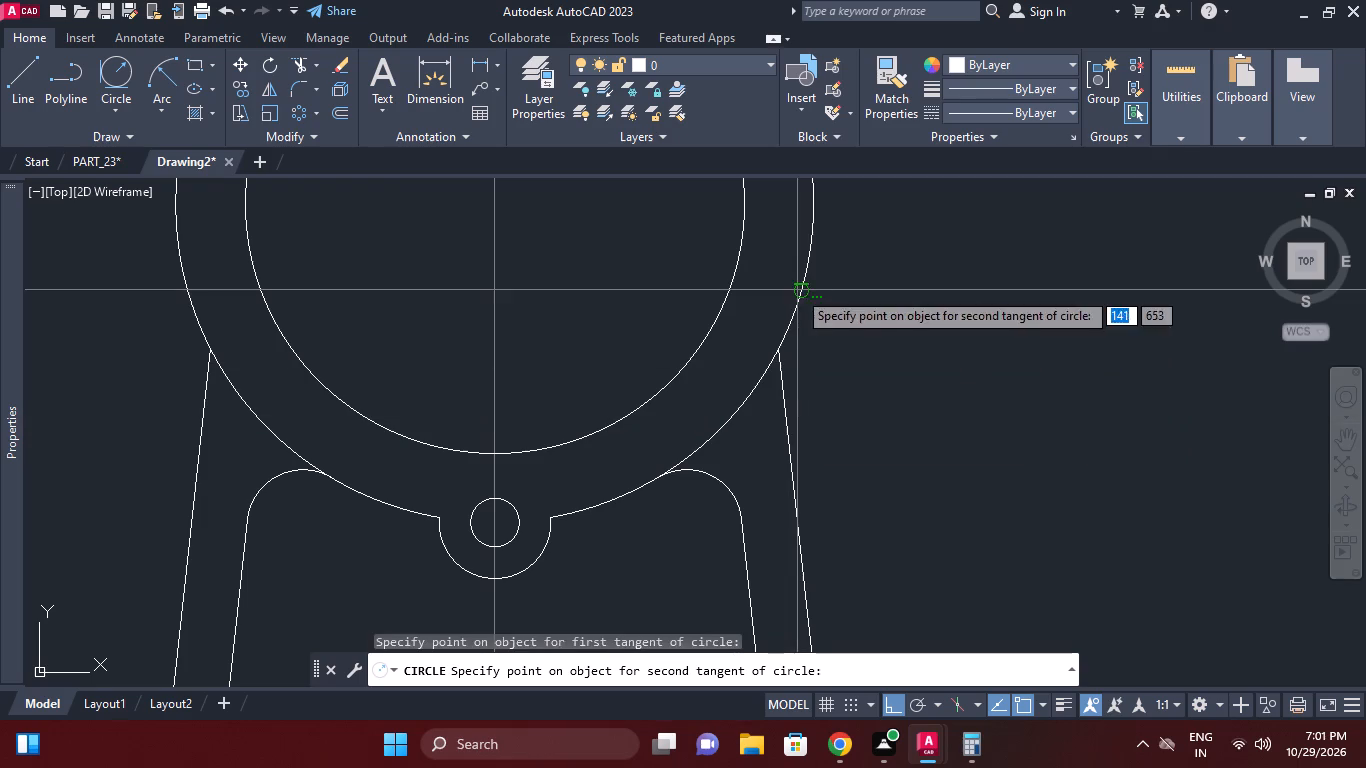
pyautogui.click(797, 290)
pyautogui.write('28')
pyautogui.press('Return')
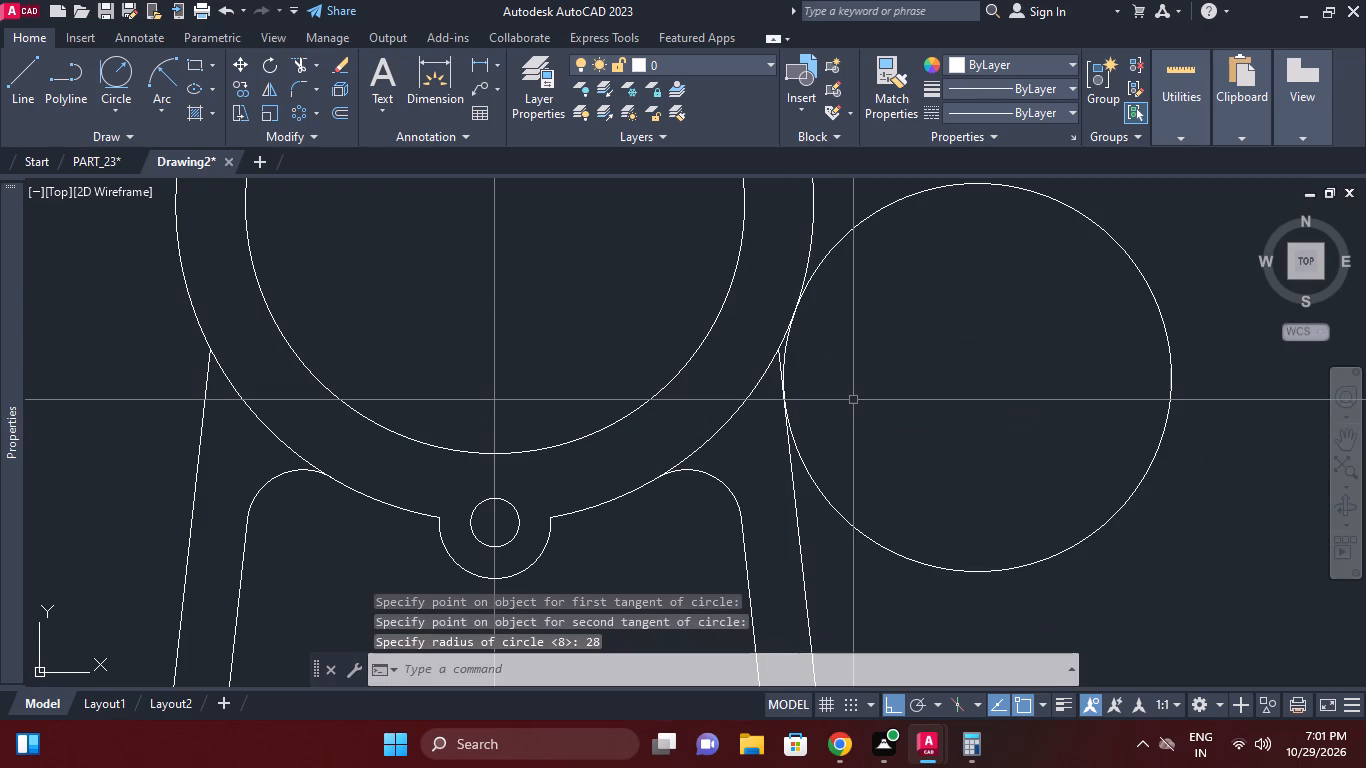
# Draw a circle of radius 28 mm tangent to the left outer slanted line and the ring's left outer arc.
pyautogui.rightClick(878, 374)
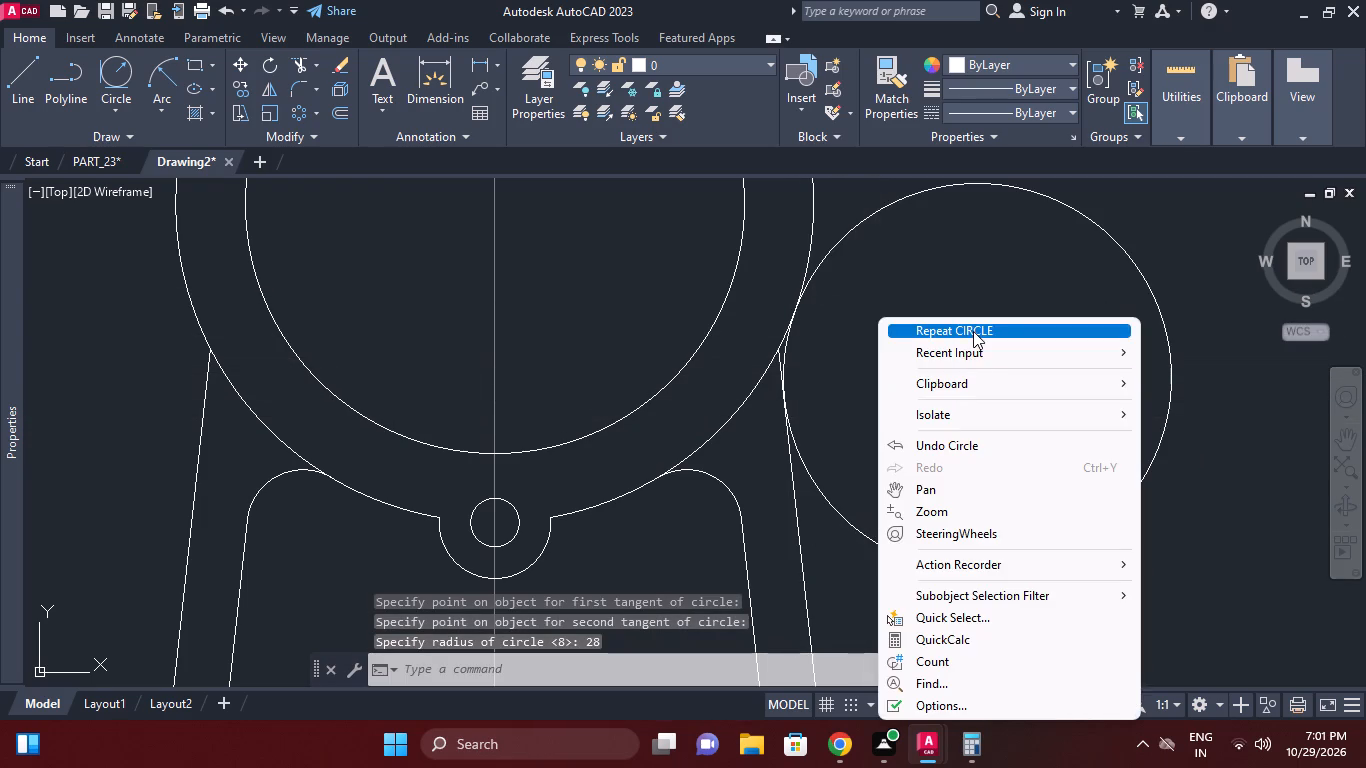
pyautogui.click(973, 331)
pyautogui.click(850, 666)
pyautogui.scroll(-2, 597, 449)
pyautogui.moveTo(600, 449); pyautogui.dragTo(791, 501, button='middle')
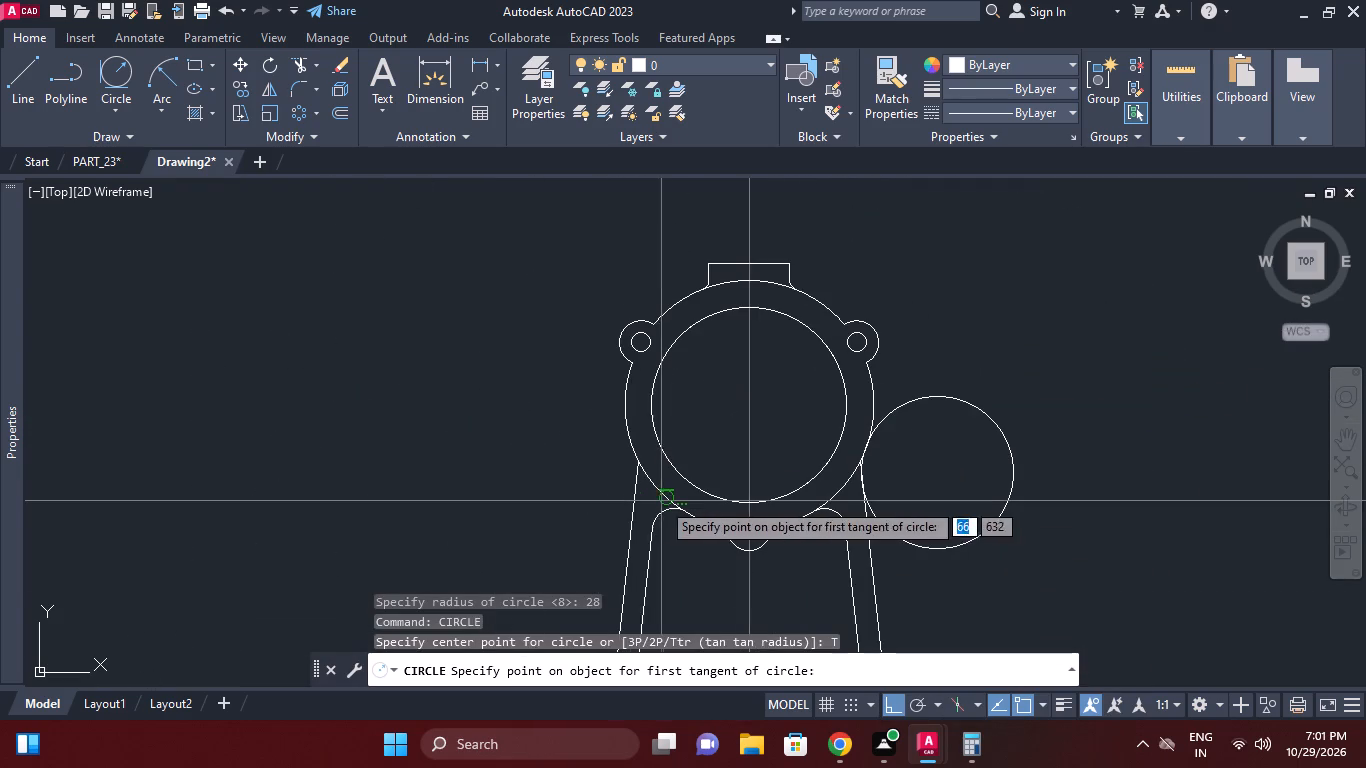
pyautogui.click(630, 501)
pyautogui.click(622, 422)
pyautogui.rightClick(438, 419)
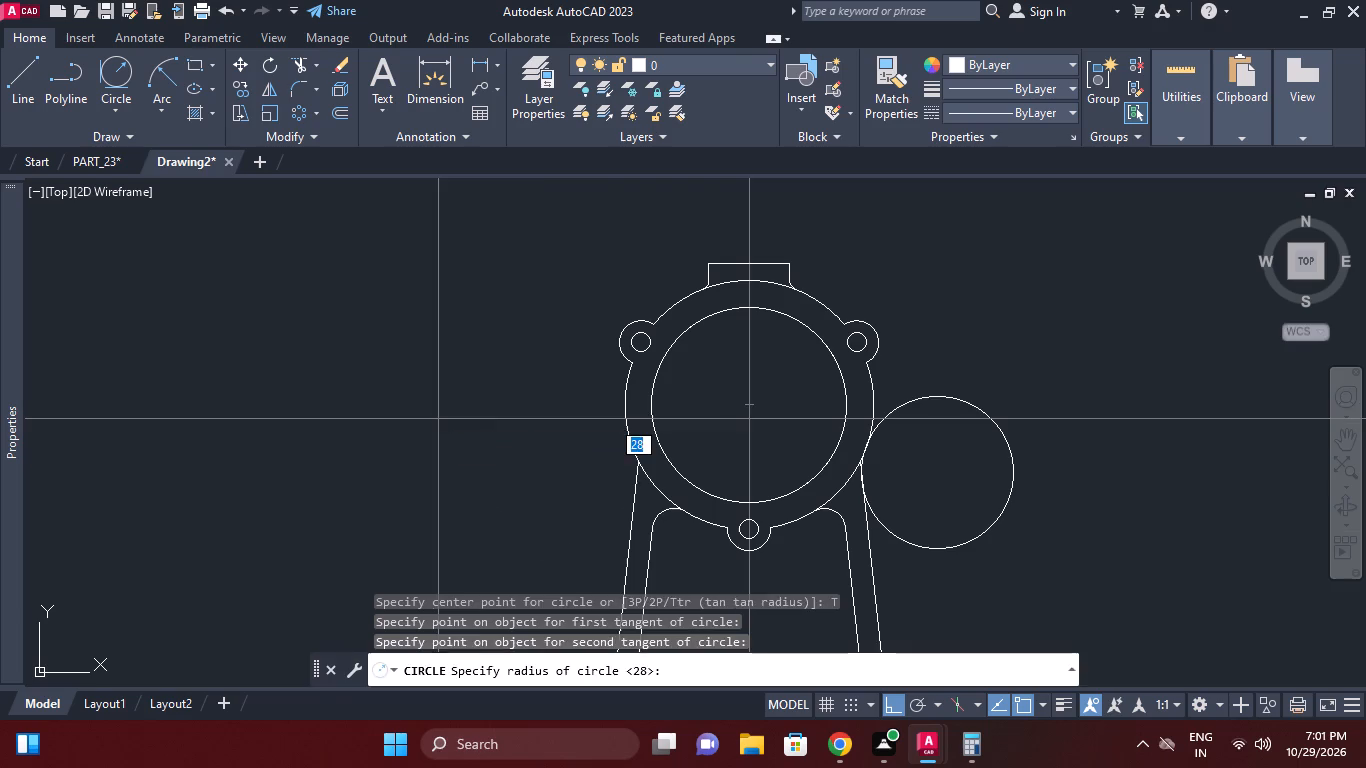
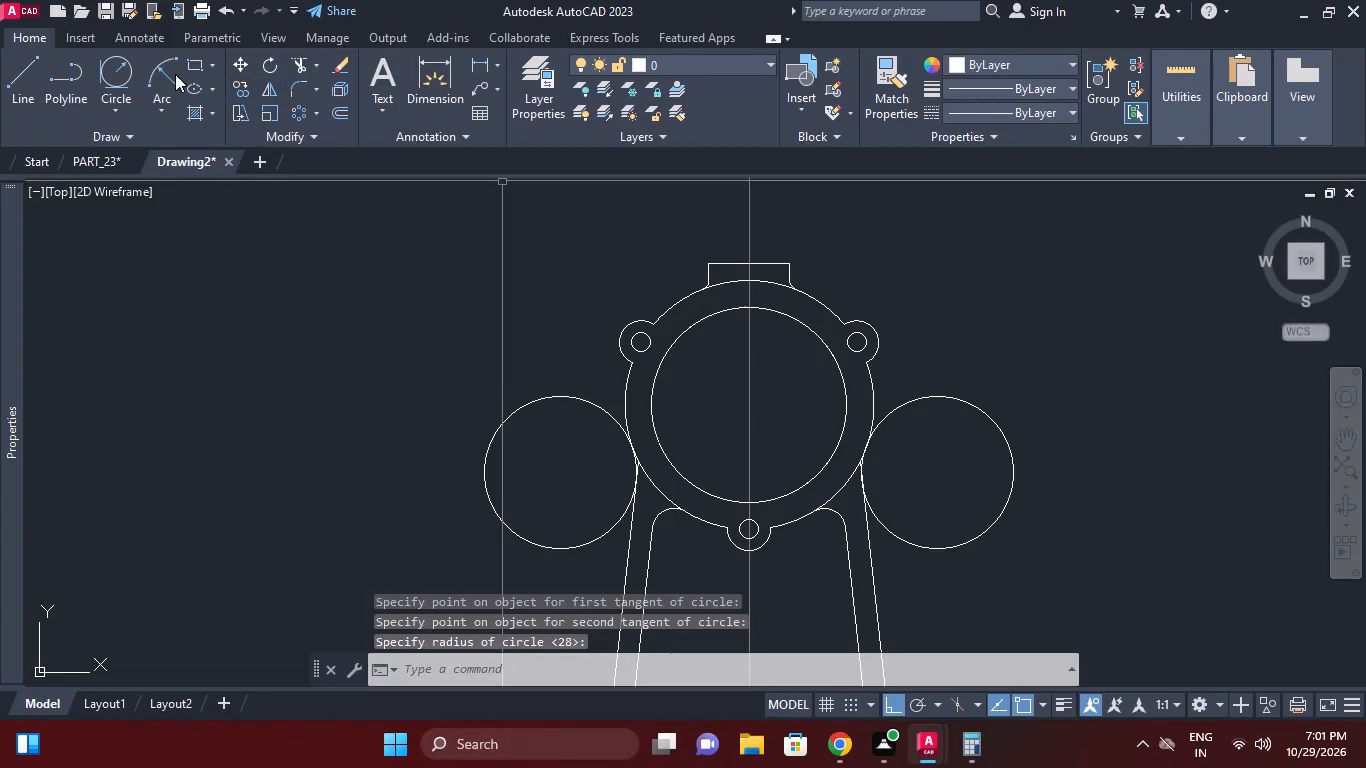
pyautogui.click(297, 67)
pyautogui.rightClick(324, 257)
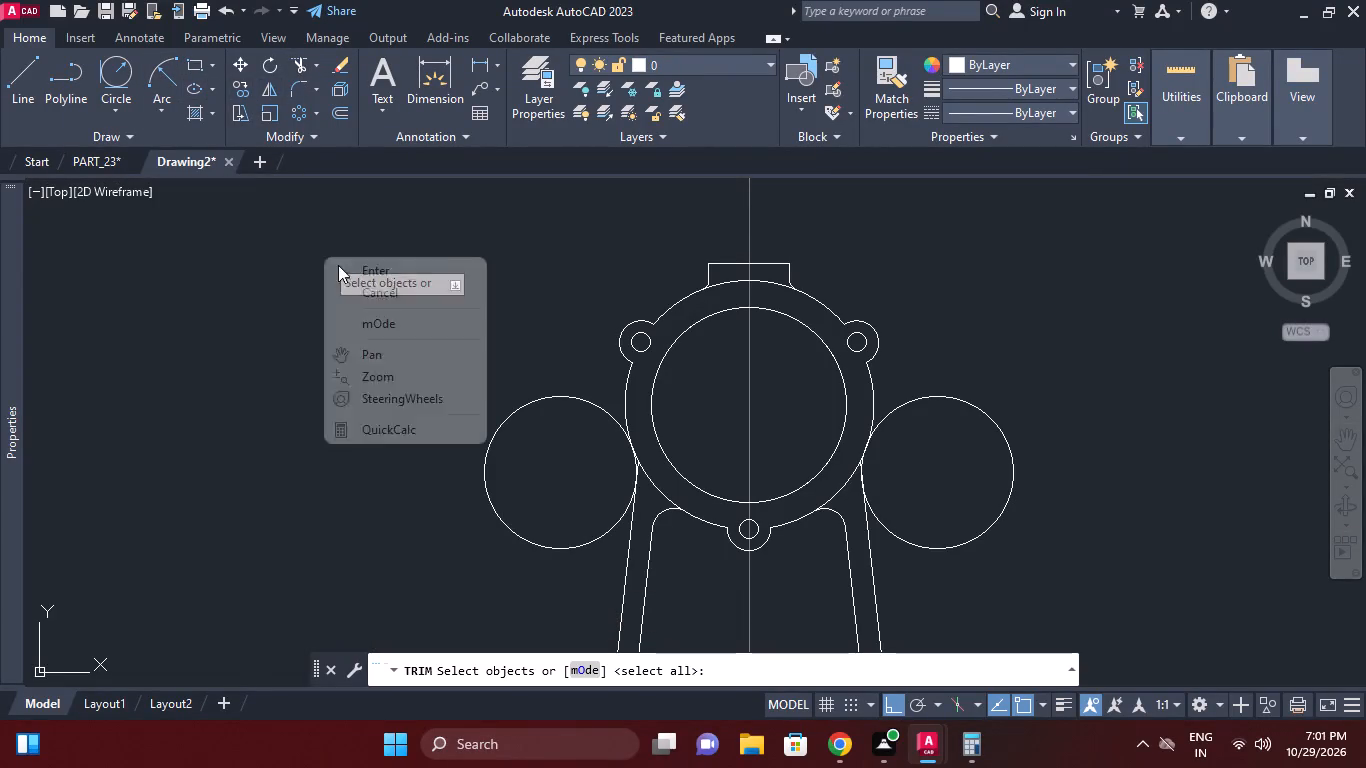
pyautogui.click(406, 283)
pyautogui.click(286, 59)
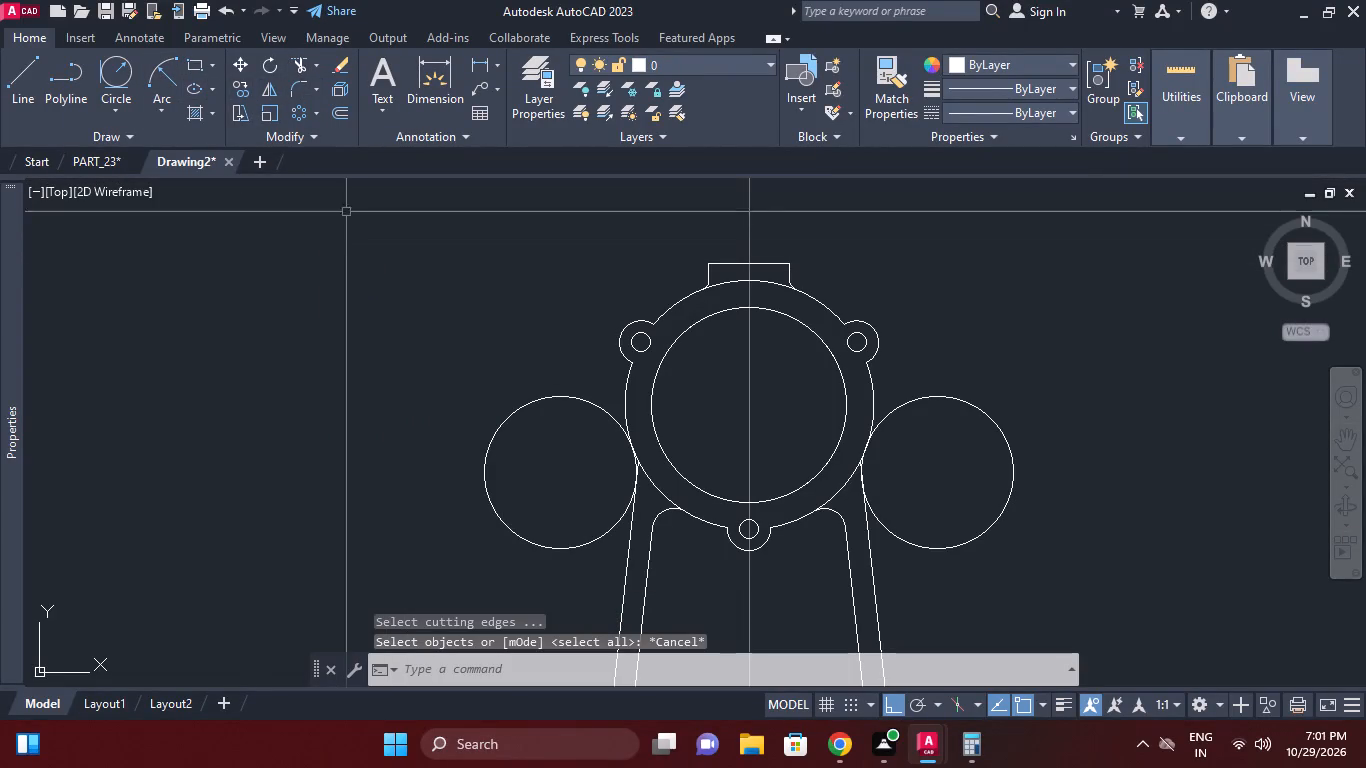
# Trim the left 28 mm radius circle and the leftover outer slanted line end, leaving a blend arc into the ring.
pyautogui.click(310, 62)
pyautogui.rightClick(353, 350)
pyautogui.click(459, 363)
pyautogui.moveTo(433, 463); pyautogui.dragTo(443, 431, button='middle')
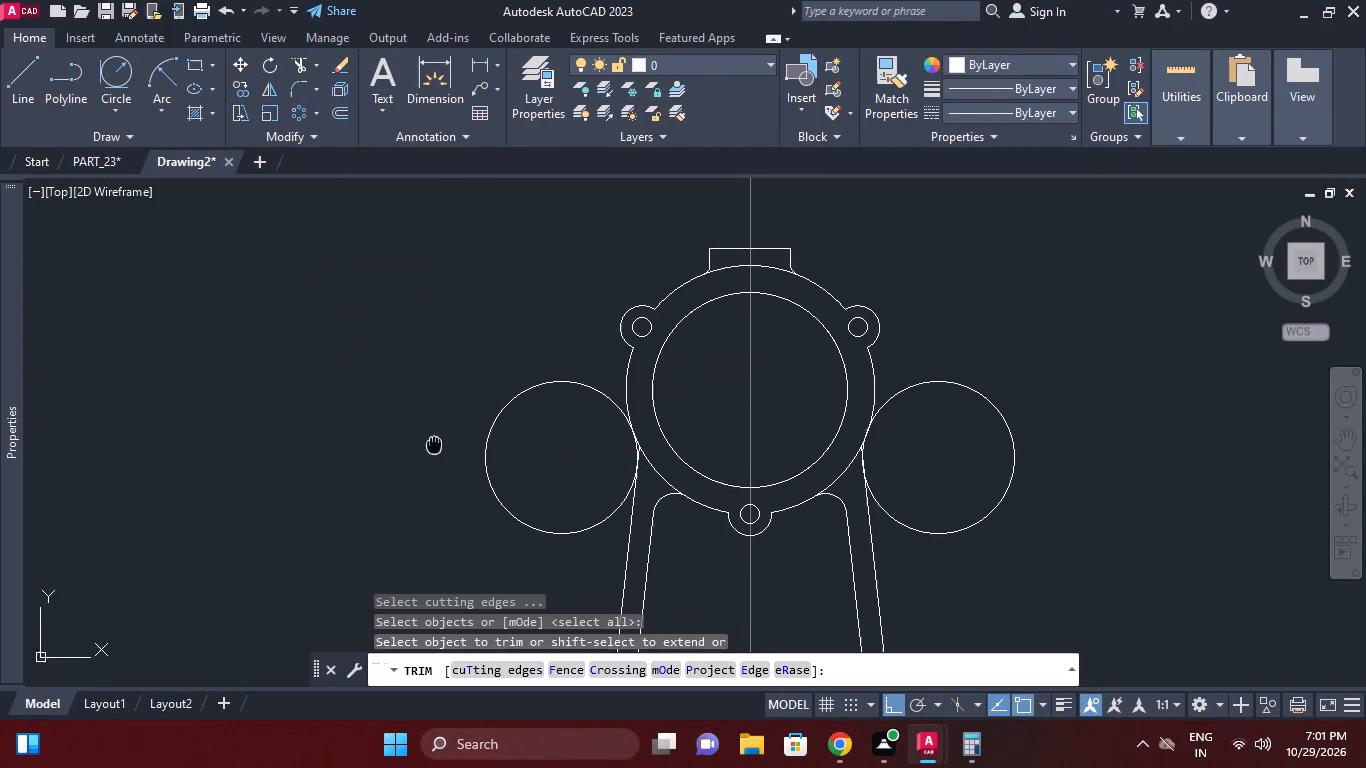
pyautogui.moveTo(443, 431); pyautogui.dragTo(448, 423, button='middle')
pyautogui.scroll(1, 540, 438)
pyautogui.click(525, 427)
pyautogui.click(437, 314)
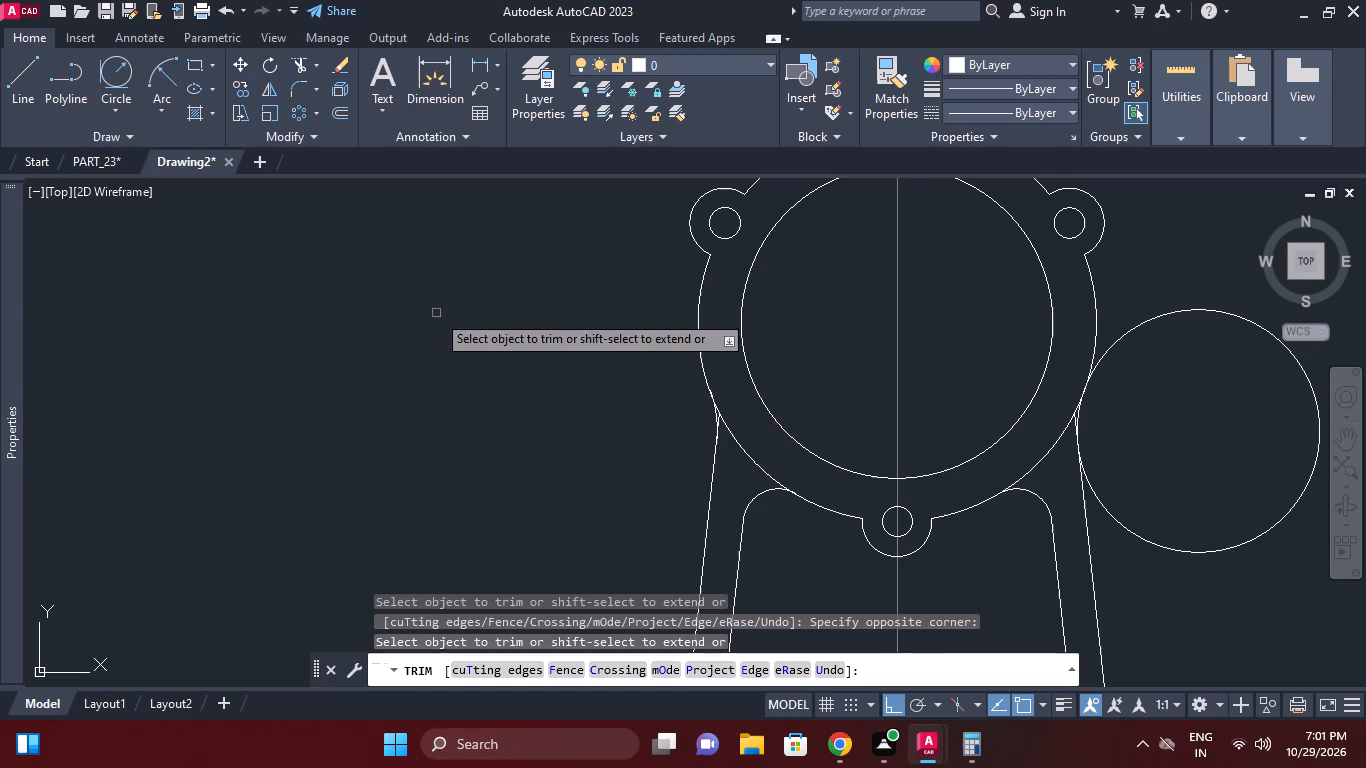
pyautogui.scroll(3, 741, 449)
pyautogui.click(673, 368)
pyautogui.scroll(-3, 673, 368)
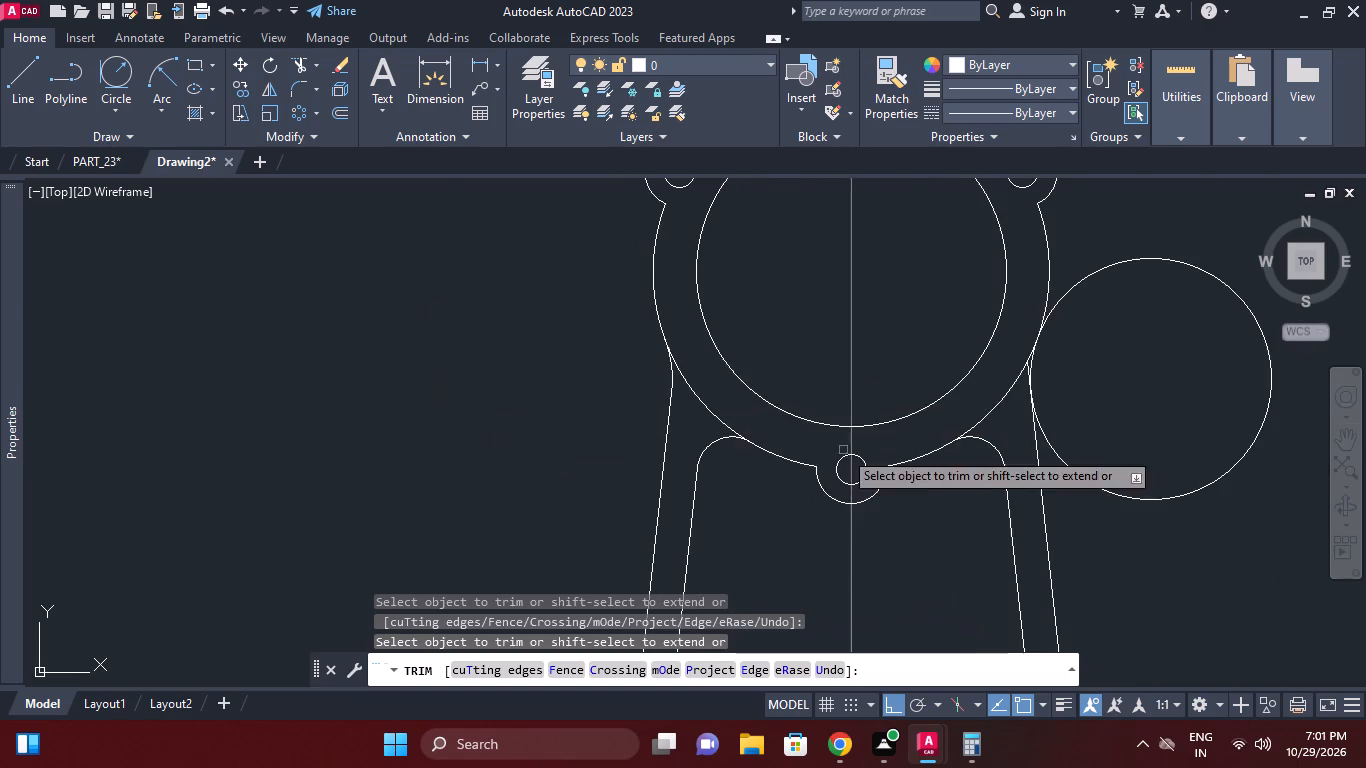
# Trim the right 28 mm radius circle and the leftover outer slanted line end, leaving a blend arc into the ring.
pyautogui.moveTo(818, 452); pyautogui.dragTo(620, 458, button='middle')
pyautogui.scroll(1, 885, 407)
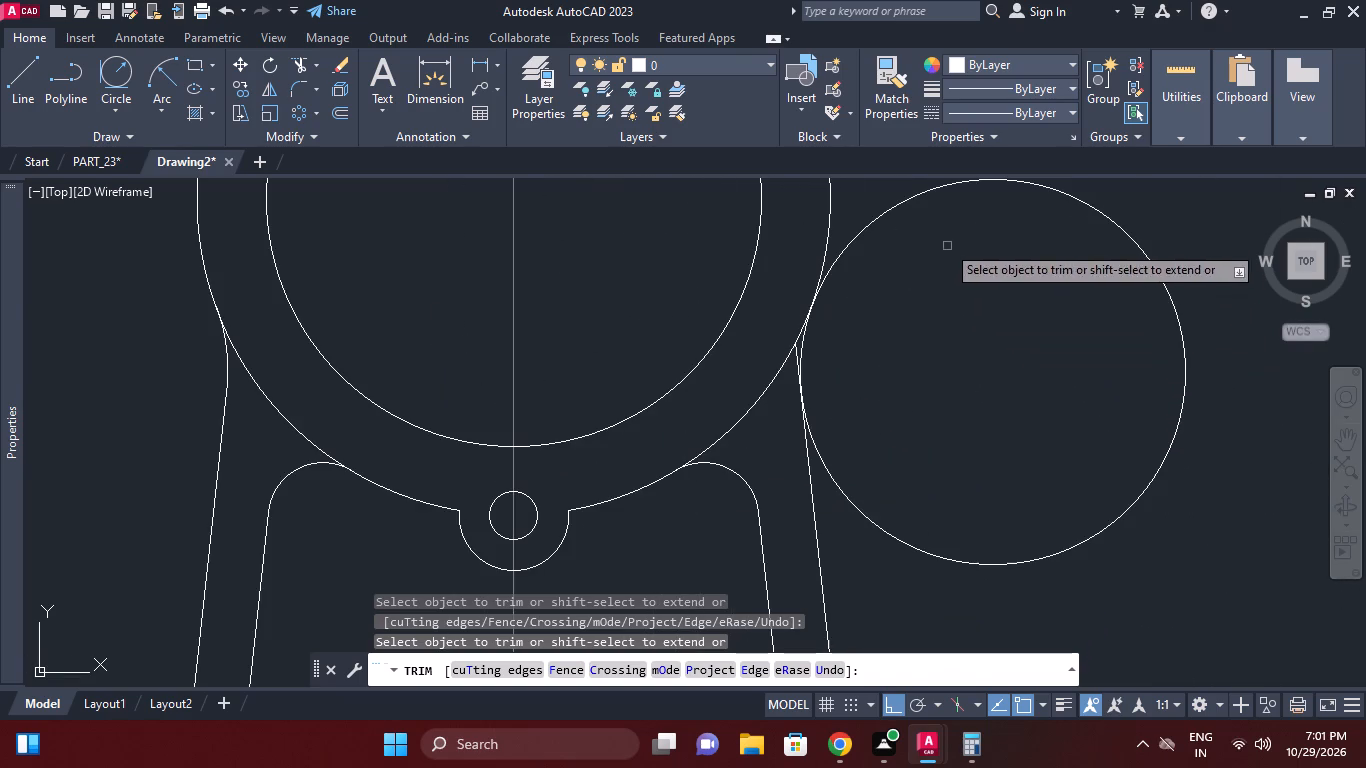
pyautogui.click(938, 231)
pyautogui.click(894, 206)
pyautogui.scroll(1, 776, 356)
pyautogui.click(810, 344)
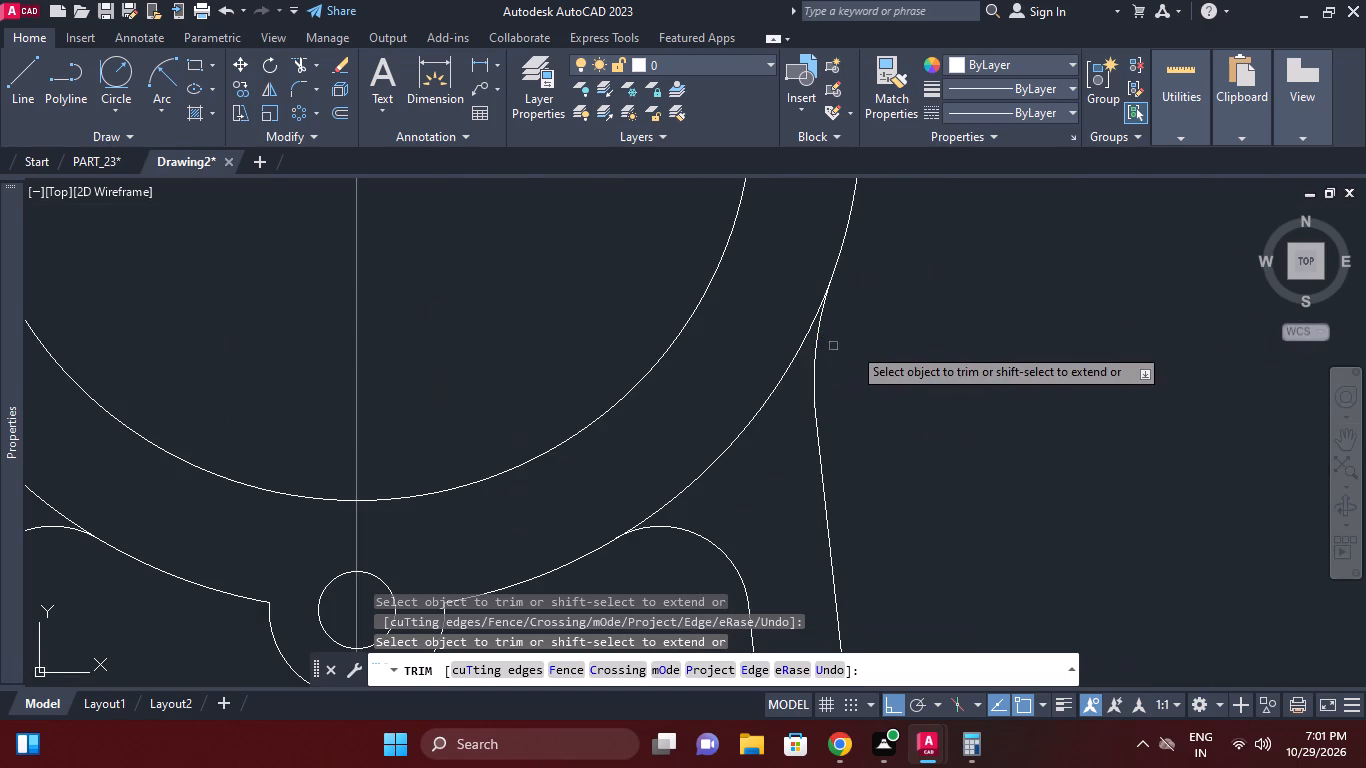
pyautogui.rightClick(899, 345)
pyautogui.click(986, 359)
pyautogui.scroll(-3, 986, 359)
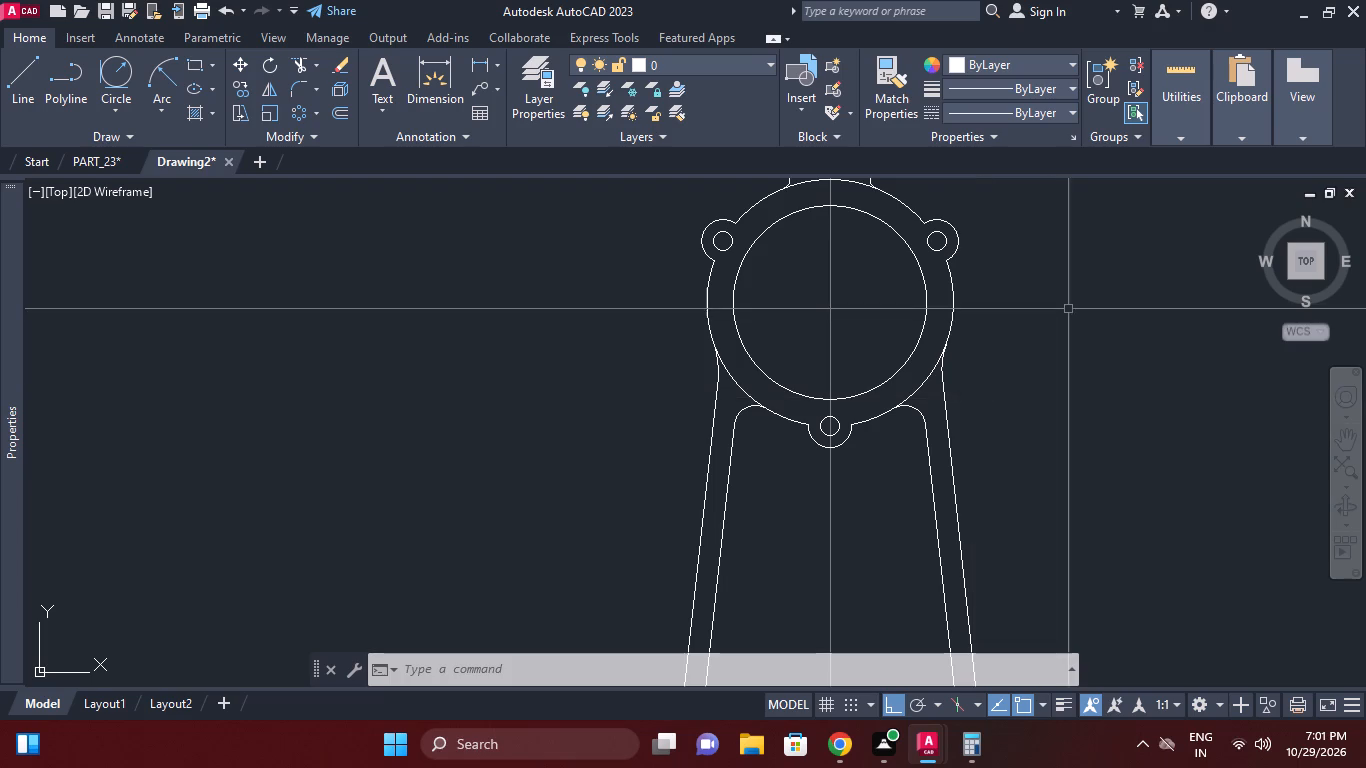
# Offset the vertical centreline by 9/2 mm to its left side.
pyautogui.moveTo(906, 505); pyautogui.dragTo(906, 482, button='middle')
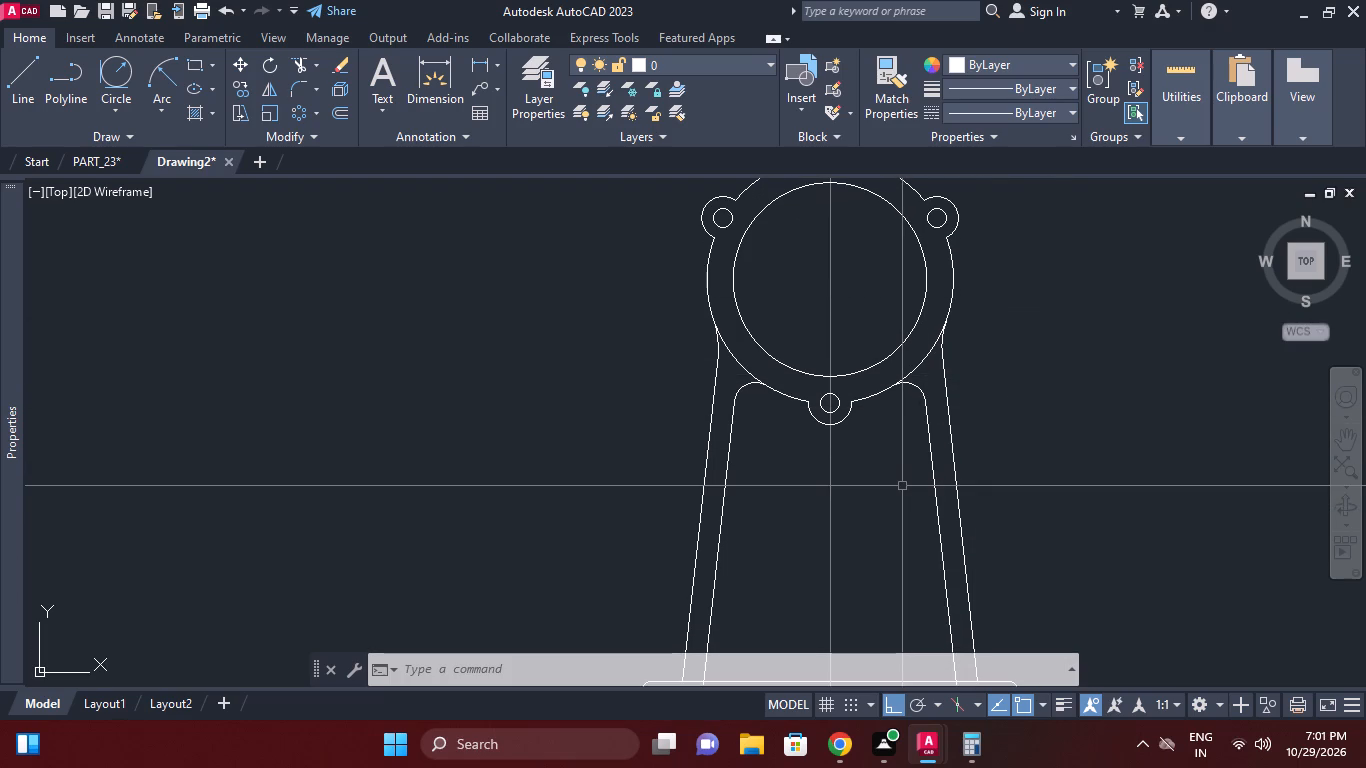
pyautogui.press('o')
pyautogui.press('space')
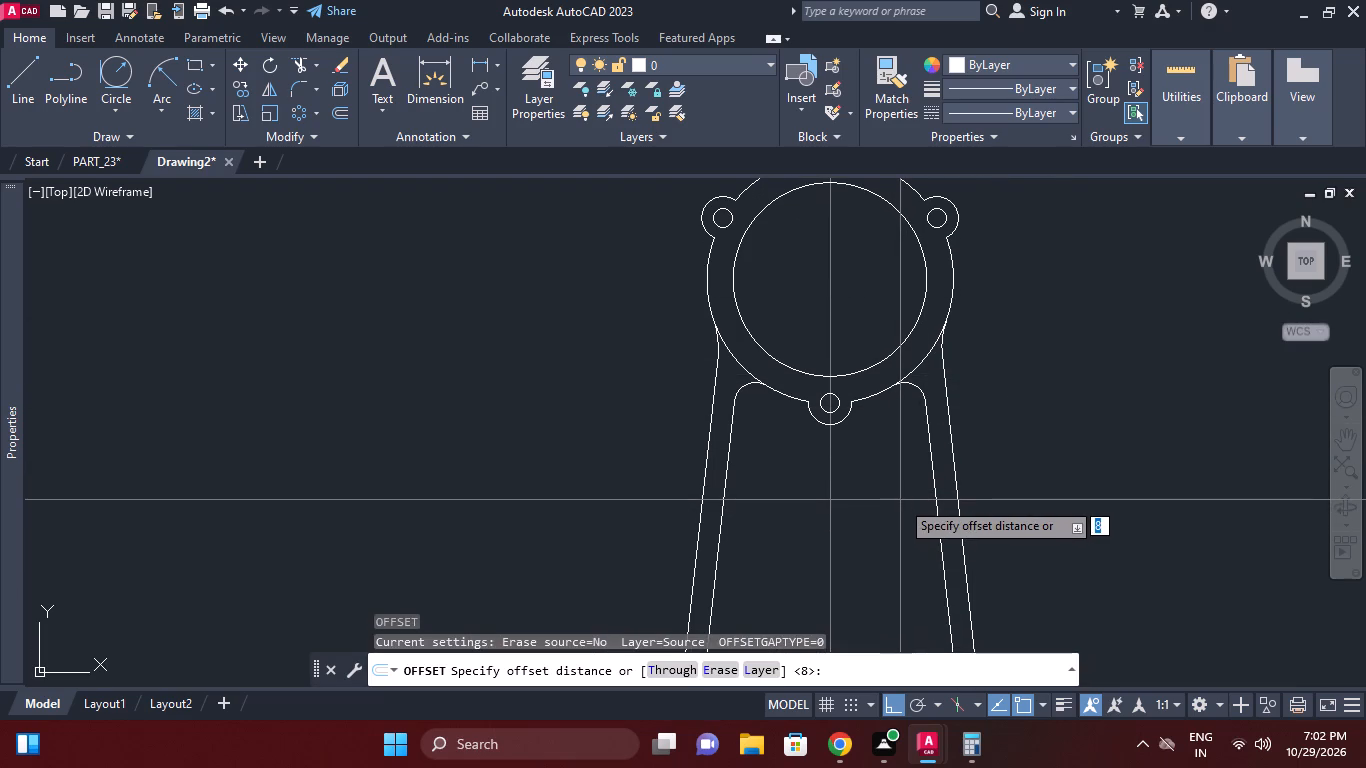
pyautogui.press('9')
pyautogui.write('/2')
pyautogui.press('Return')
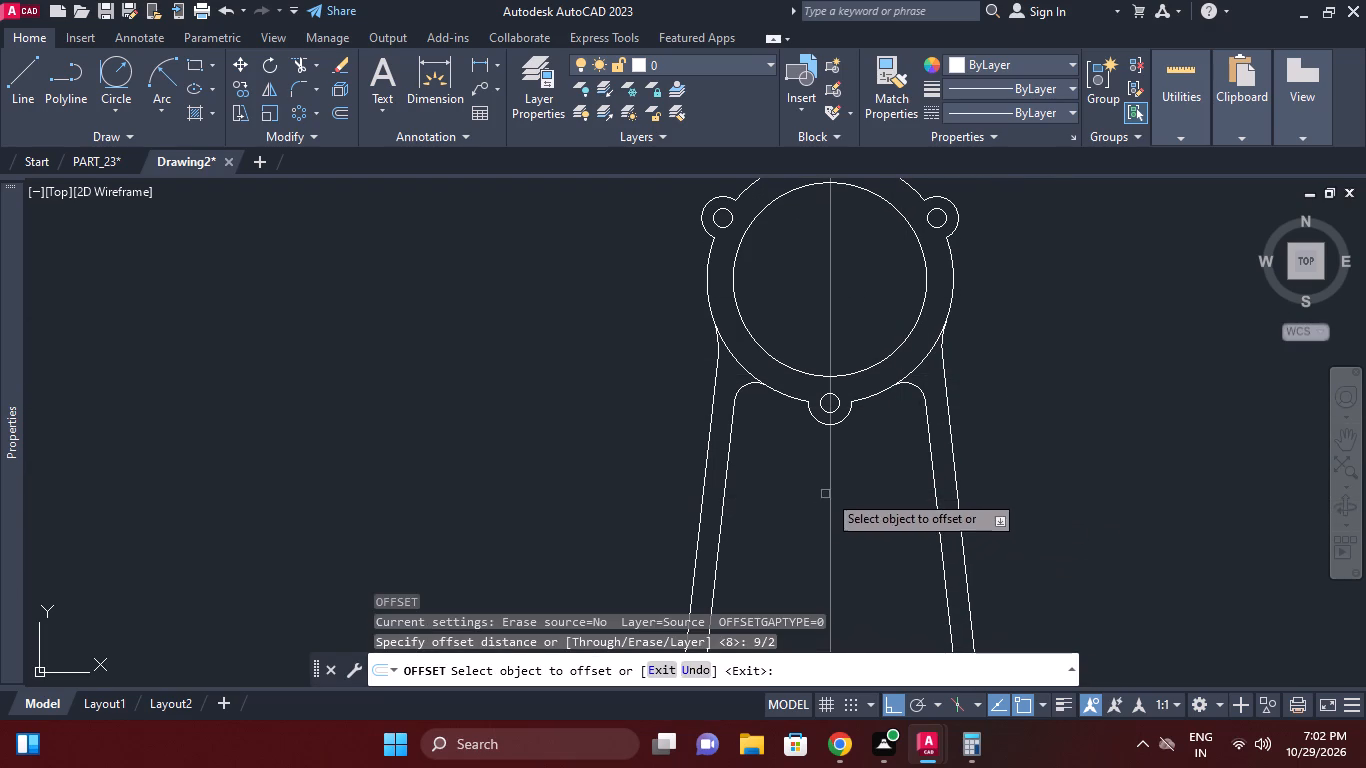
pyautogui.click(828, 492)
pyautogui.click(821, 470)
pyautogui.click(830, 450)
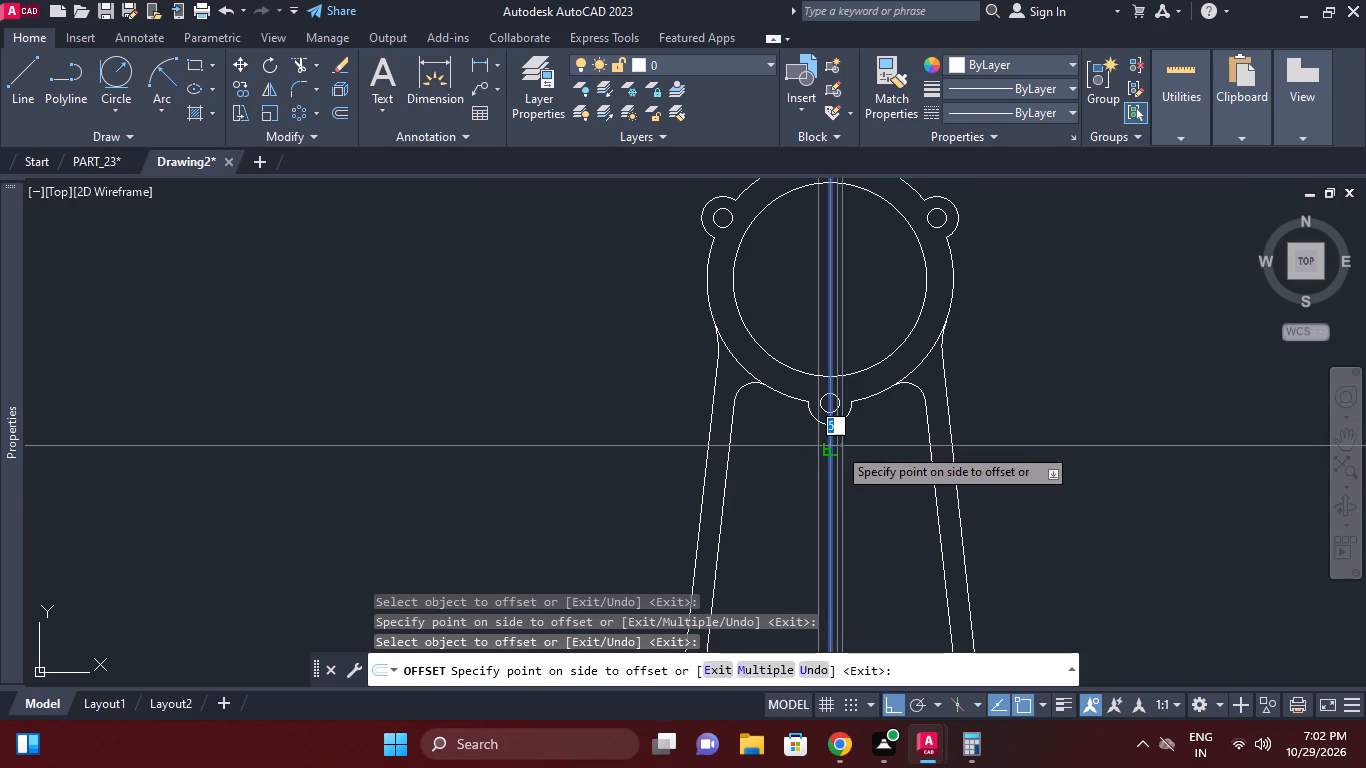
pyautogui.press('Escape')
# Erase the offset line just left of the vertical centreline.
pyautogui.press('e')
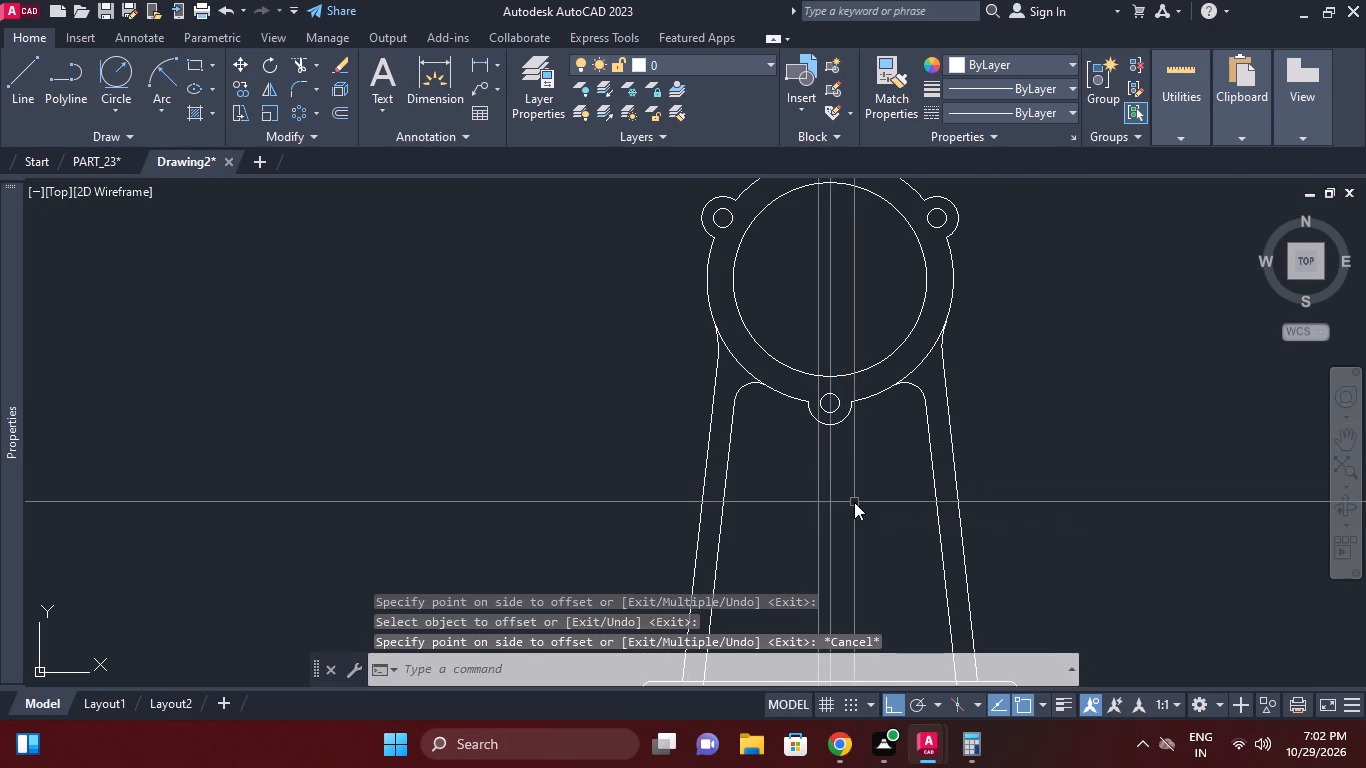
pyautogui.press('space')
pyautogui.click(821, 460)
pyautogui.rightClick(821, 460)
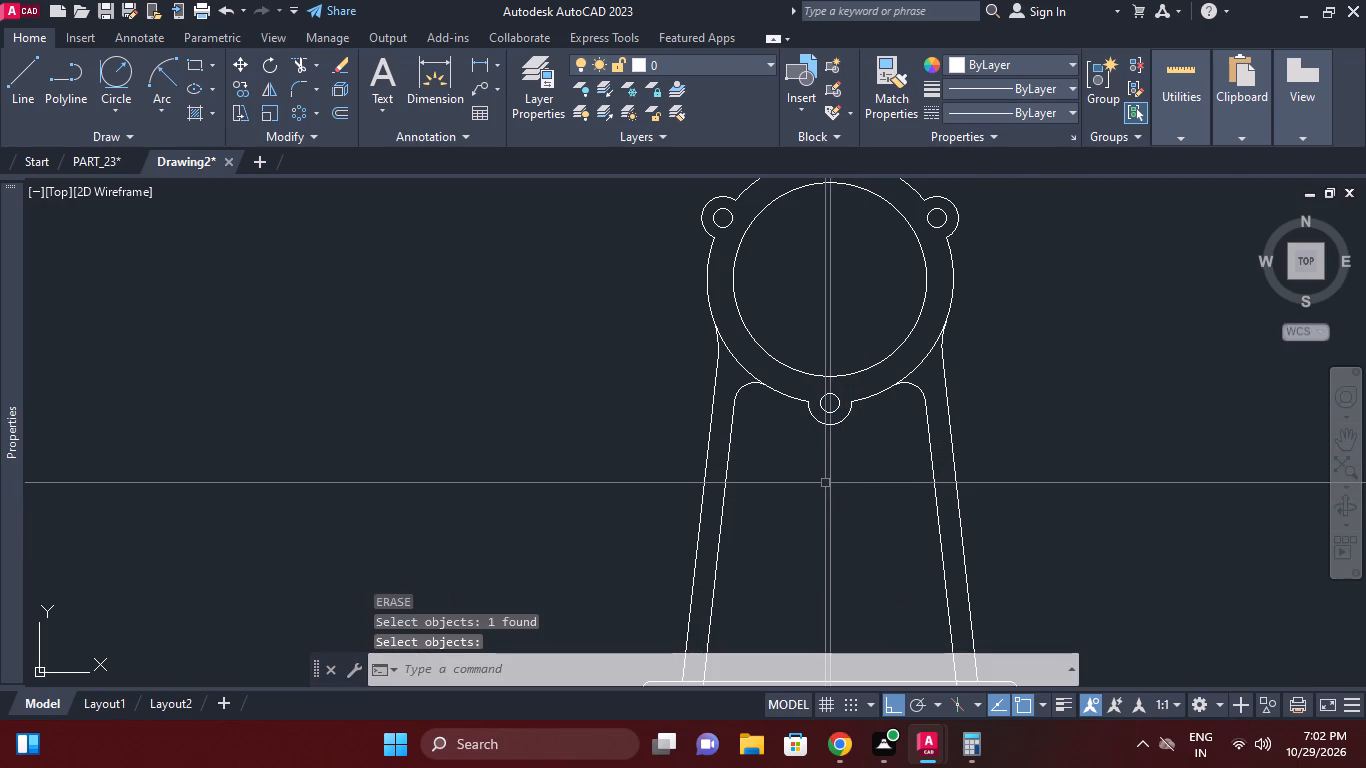
# Offset the vertical centreline by 9/2 mm to both its left and right sides.
pyautogui.press('o')
pyautogui.press('space')
pyautogui.press('9')
pyautogui.write('/2')
pyautogui.press('Return')
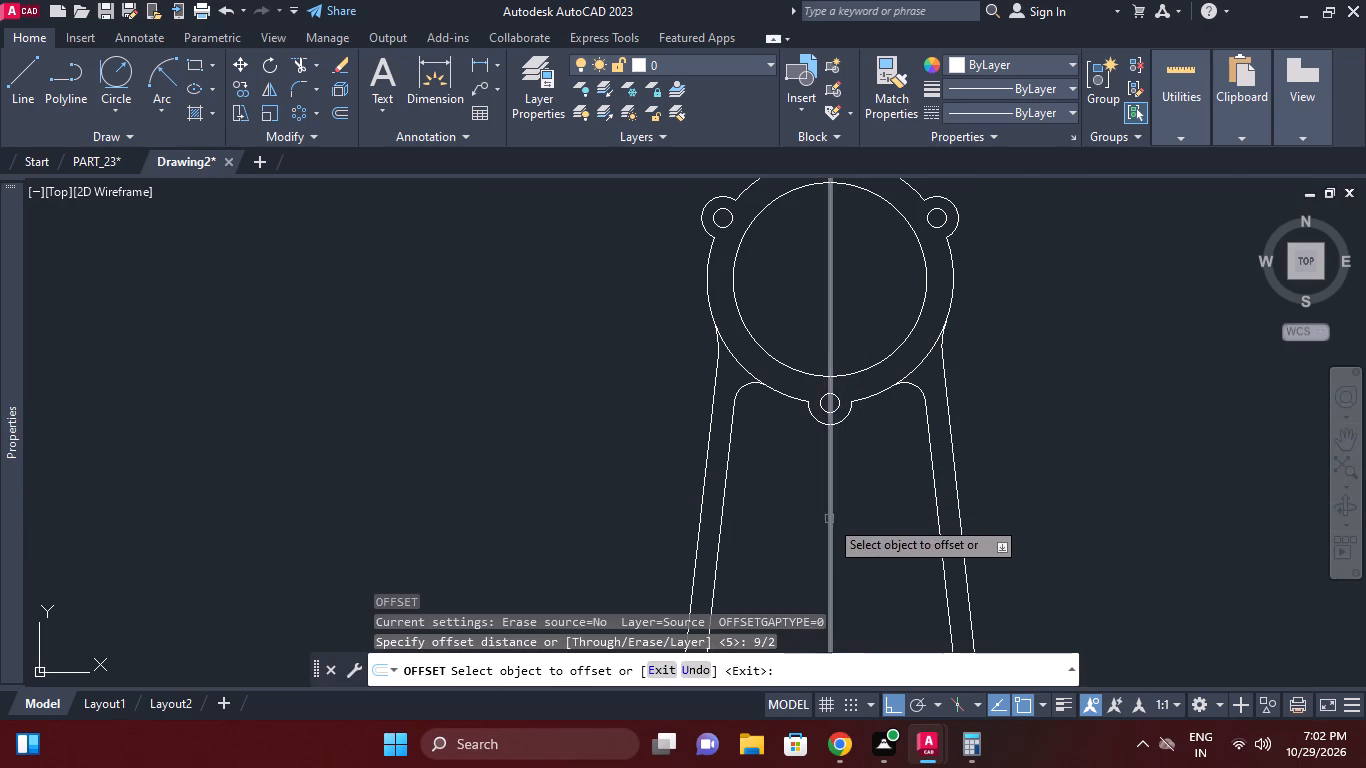
pyautogui.click(831, 520)
pyautogui.click(820, 504)
pyautogui.scroll(1, 823, 500)
pyautogui.click(832, 490)
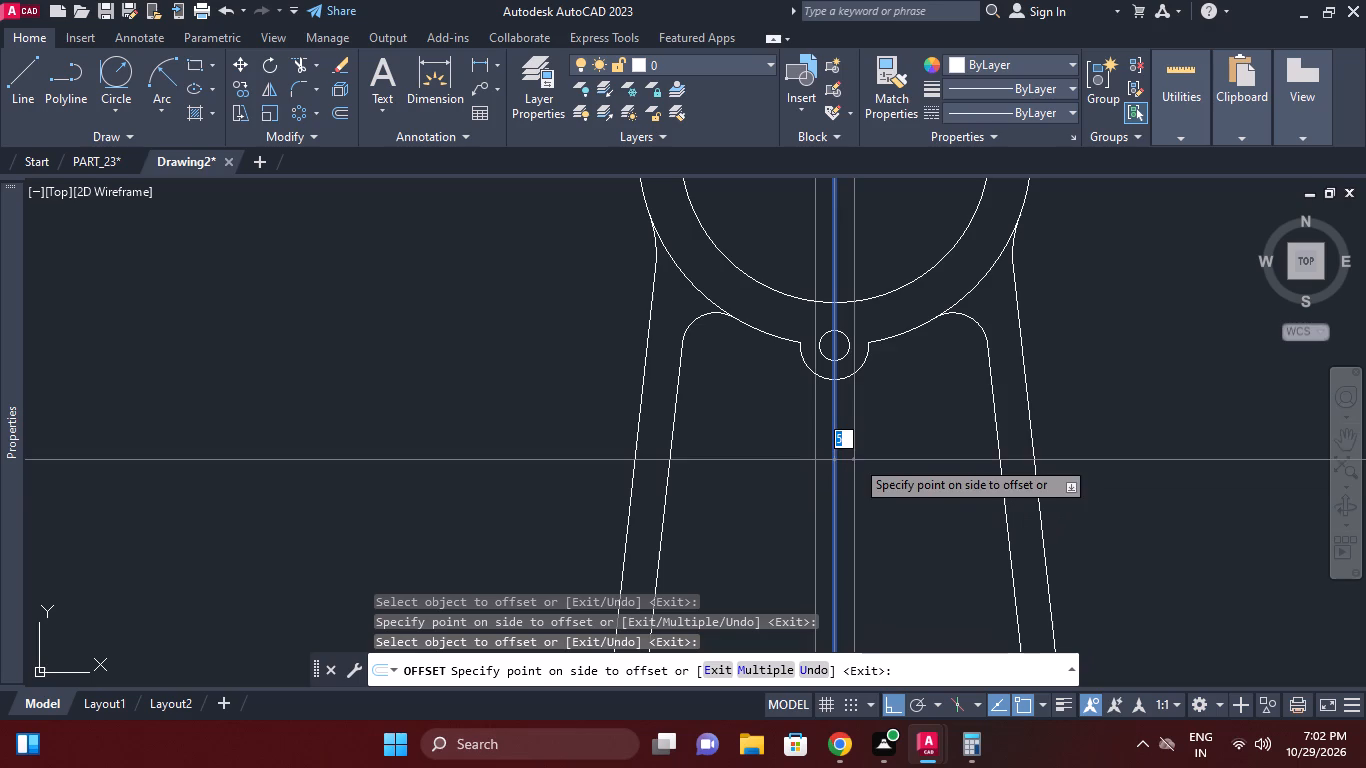
pyautogui.moveTo(927, 409); pyautogui.dragTo(928, 422)
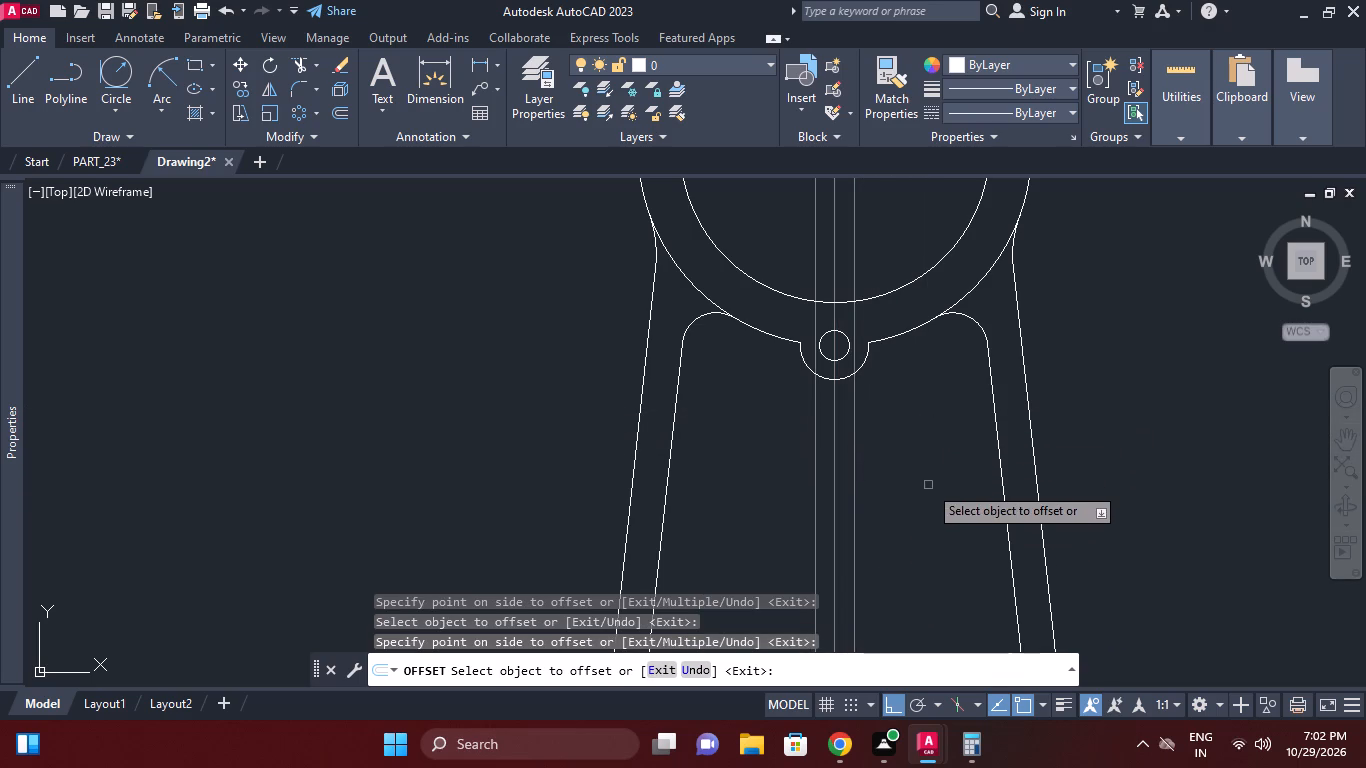
pyautogui.rightClick(928, 485)
pyautogui.click(960, 520)
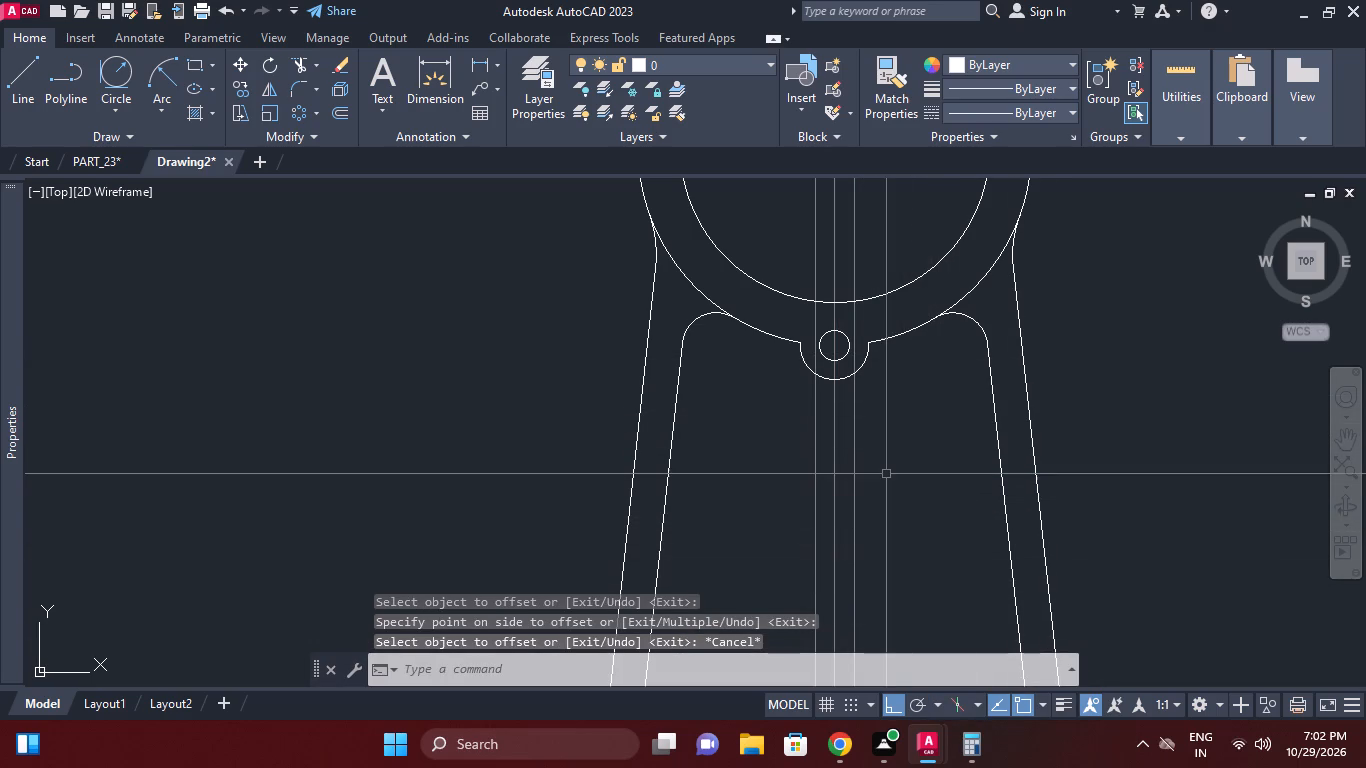
# Draw a short horizontal line below the bottom lug, from the left offset line to just past the right one.
pyautogui.moveTo(895, 491); pyautogui.dragTo(913, 452, button='middle')
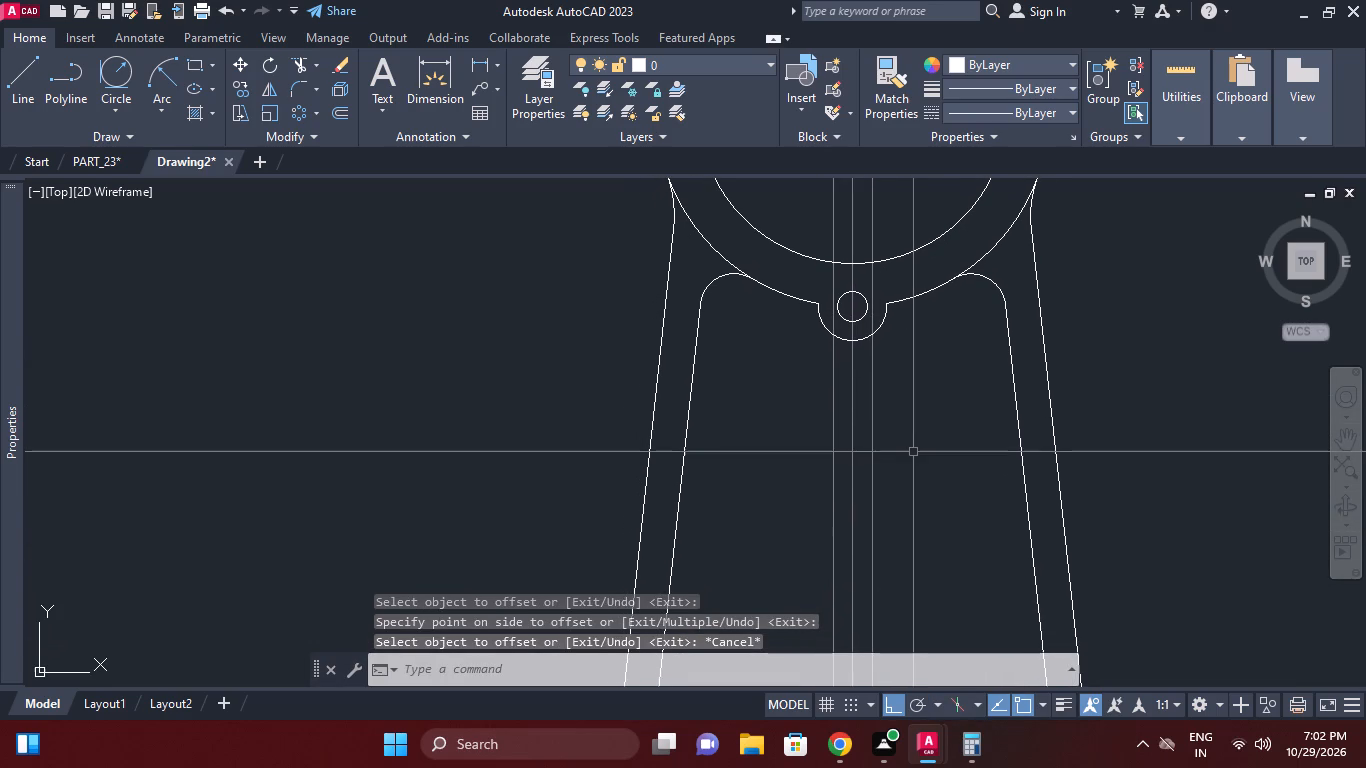
pyautogui.scroll(-1, 889, 494)
pyautogui.moveTo(898, 514); pyautogui.dragTo(898, 513, button='middle')
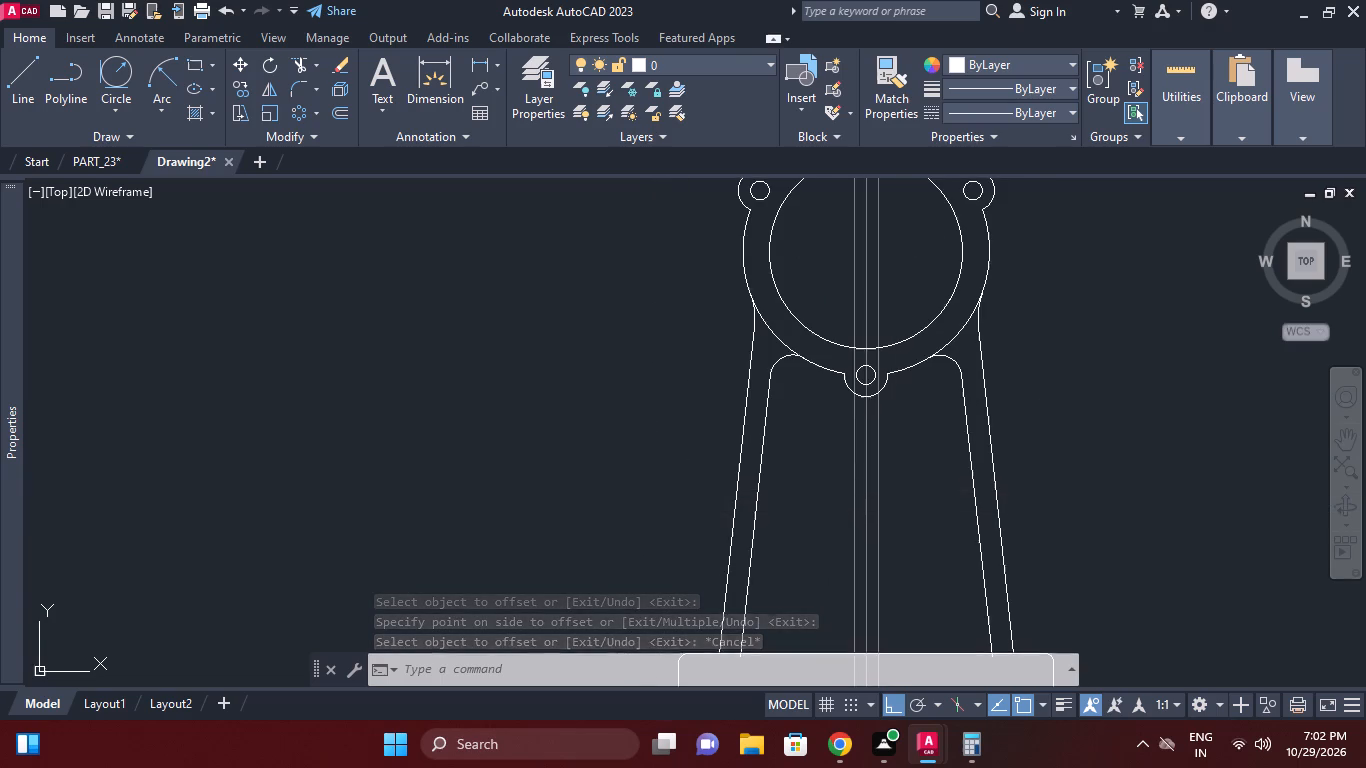
pyautogui.moveTo(898, 513); pyautogui.dragTo(901, 505, button='middle')
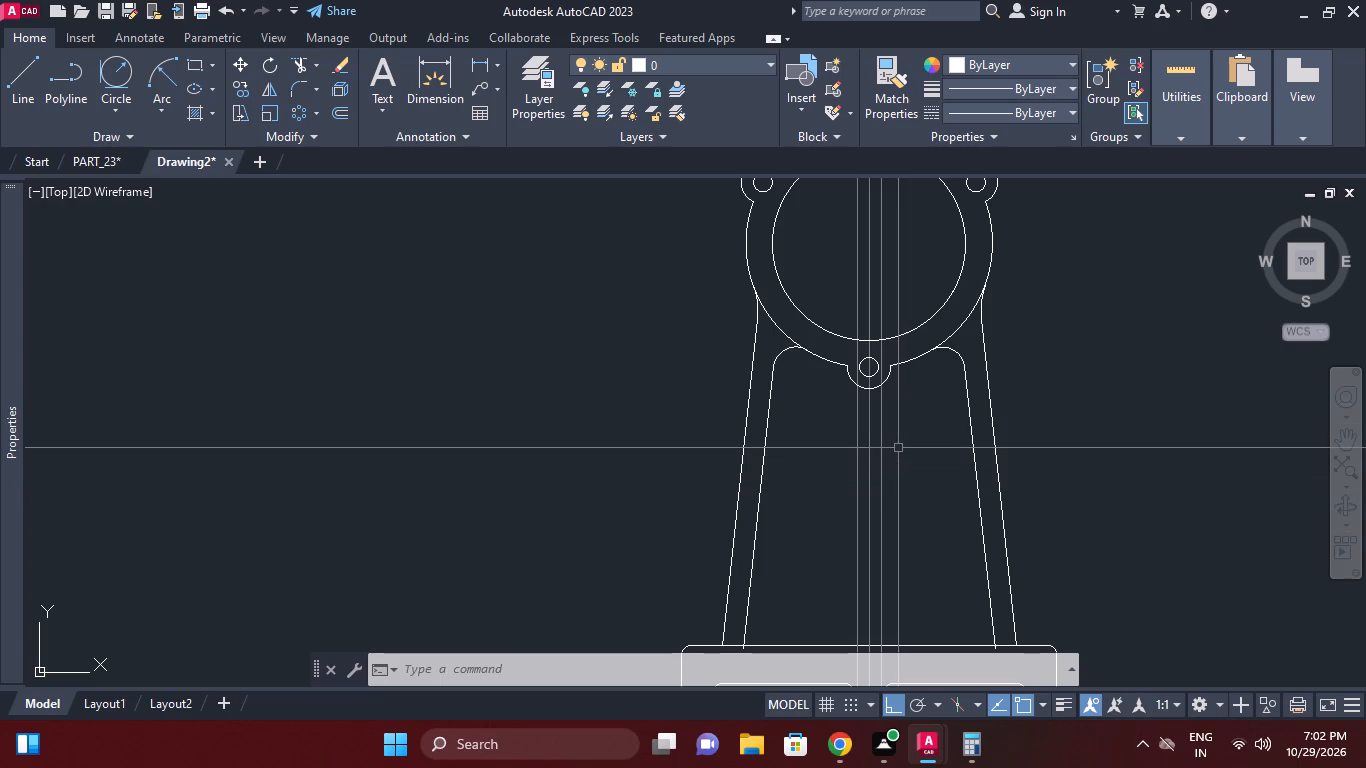
pyautogui.press('l')
pyautogui.press('space')
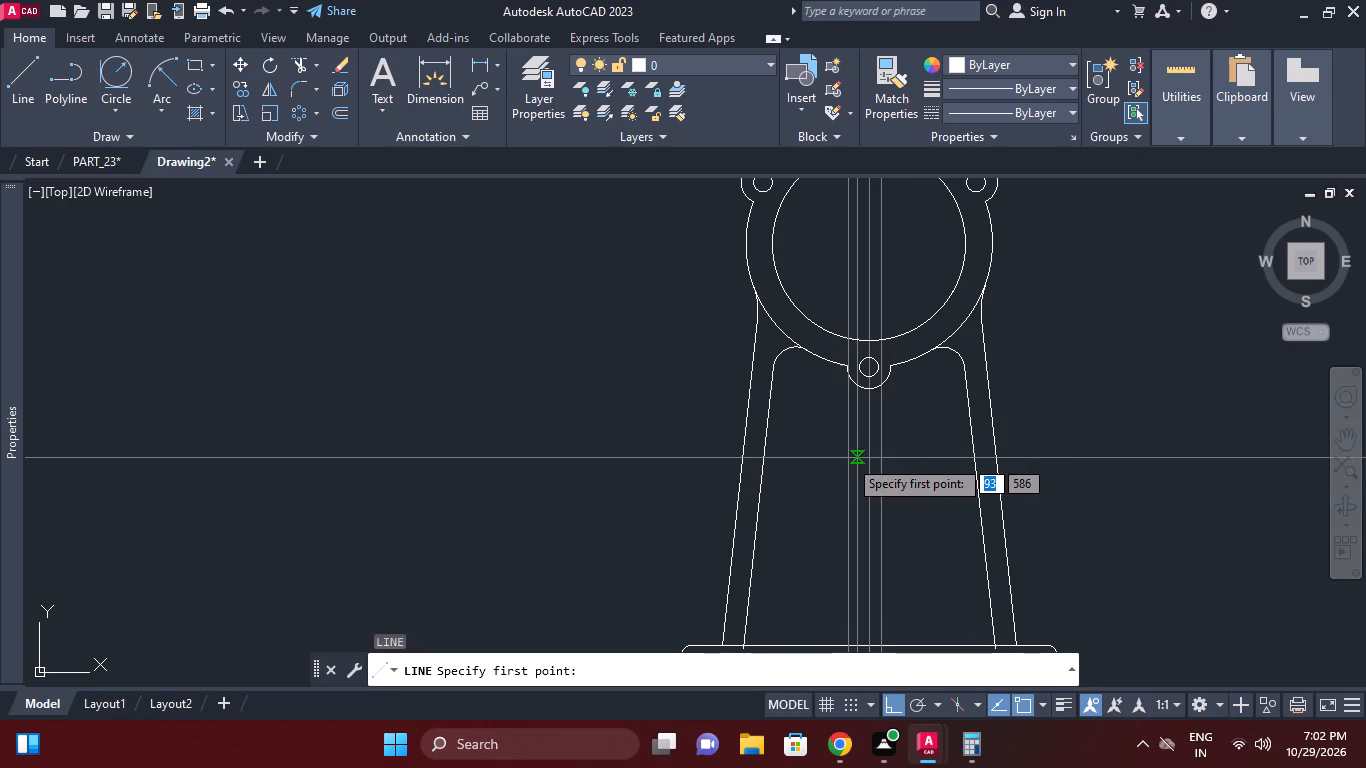
pyautogui.click(852, 454)
pyautogui.click(903, 457)
pyautogui.press('Escape')
# Trim the centreline and both offset lines below the short horizontal line.
pyautogui.scroll(1, 883, 460)
pyautogui.moveTo(883, 460); pyautogui.dragTo(882, 488, button='middle')
pyautogui.write('TR')
pyautogui.press('space')
pyautogui.click(873, 481)
pyautogui.press('space')
pyautogui.click(901, 517)
pyautogui.click(746, 528)
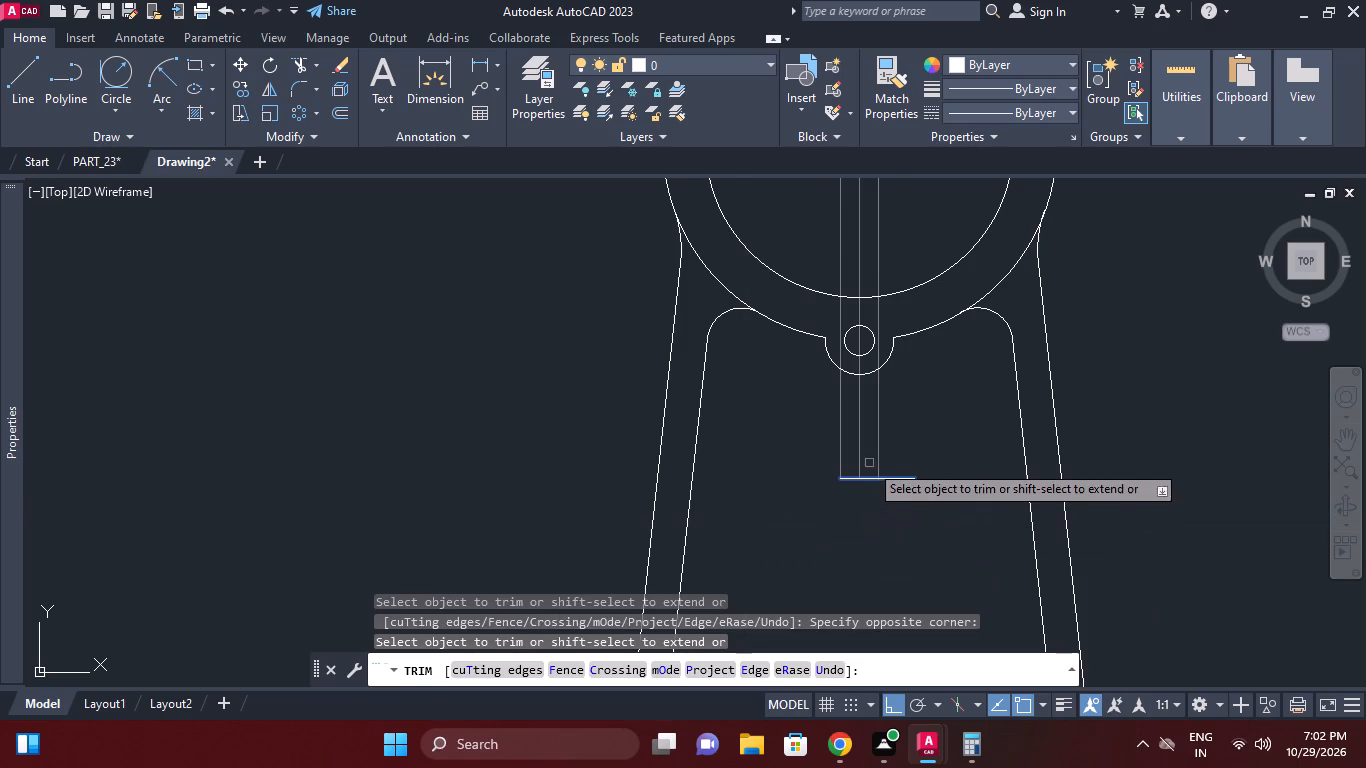
pyautogui.press('Escape')
# Trim the centreline and both offset lines above the bottom lug's outer arc.
pyautogui.press('space')
pyautogui.click(866, 372)
pyautogui.press('space')
pyautogui.scroll(2, 837, 367)
pyautogui.click(840, 362)
pyautogui.click(847, 354)
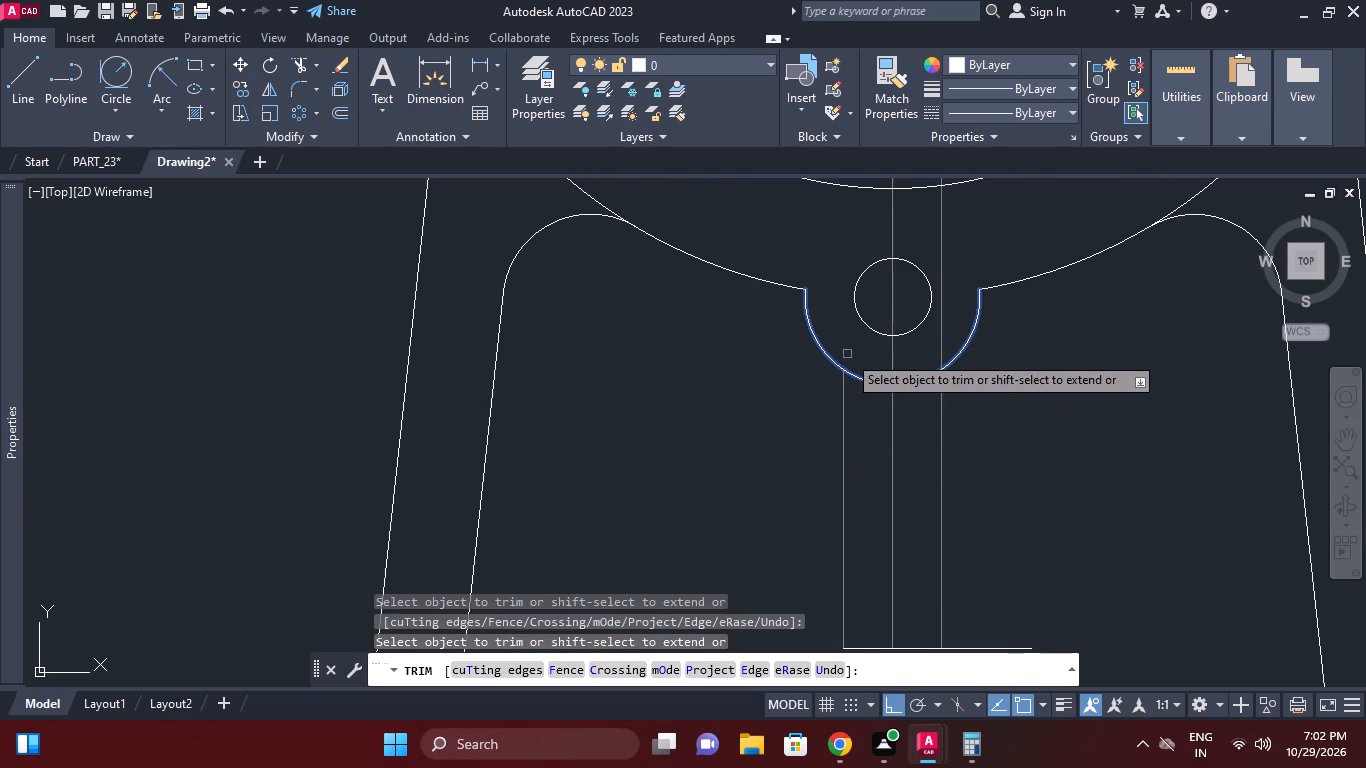
pyautogui.click(884, 353)
pyautogui.click(897, 349)
pyautogui.click(935, 337)
pyautogui.click(946, 330)
pyautogui.press('Escape')
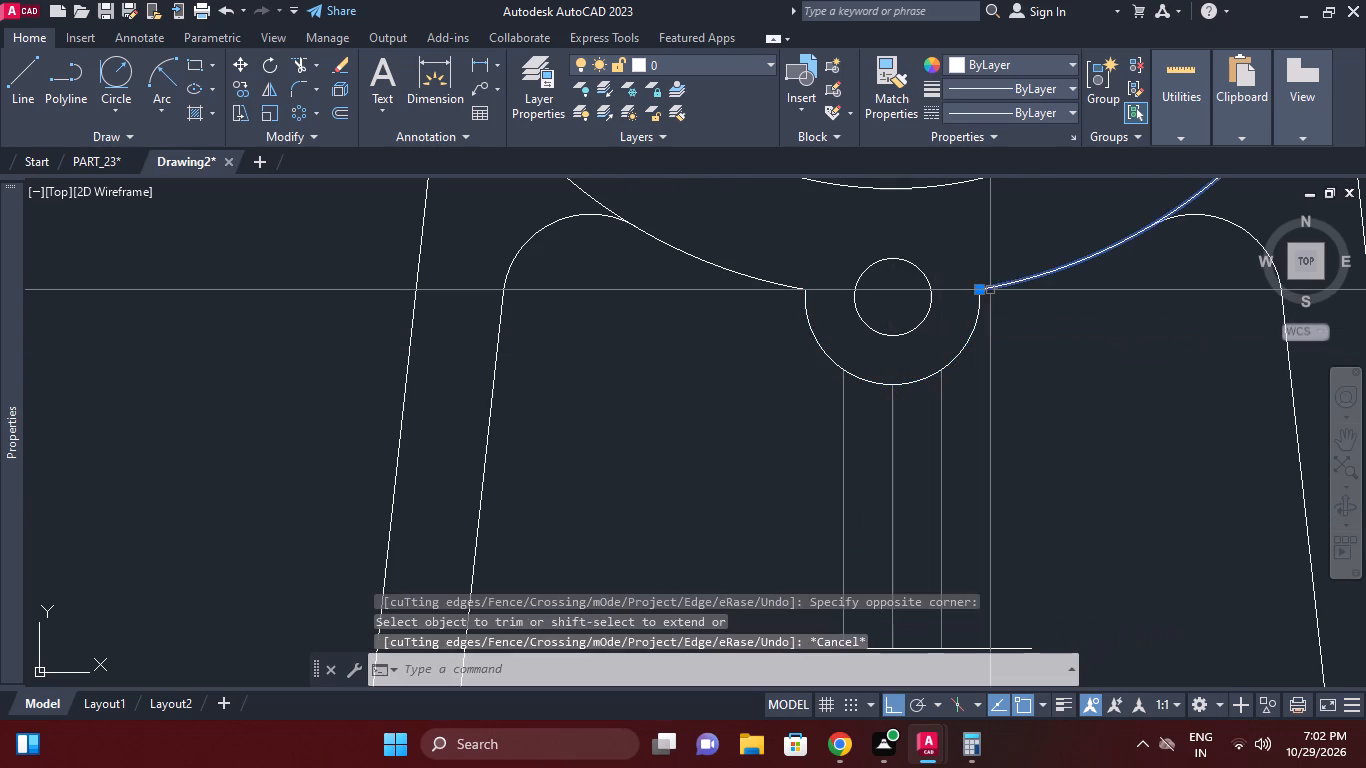
# Match the properties of the ring's outer arc onto the three vertical lines below the bottom lug.
pyautogui.click(990, 290)
pyautogui.click(913, 83)
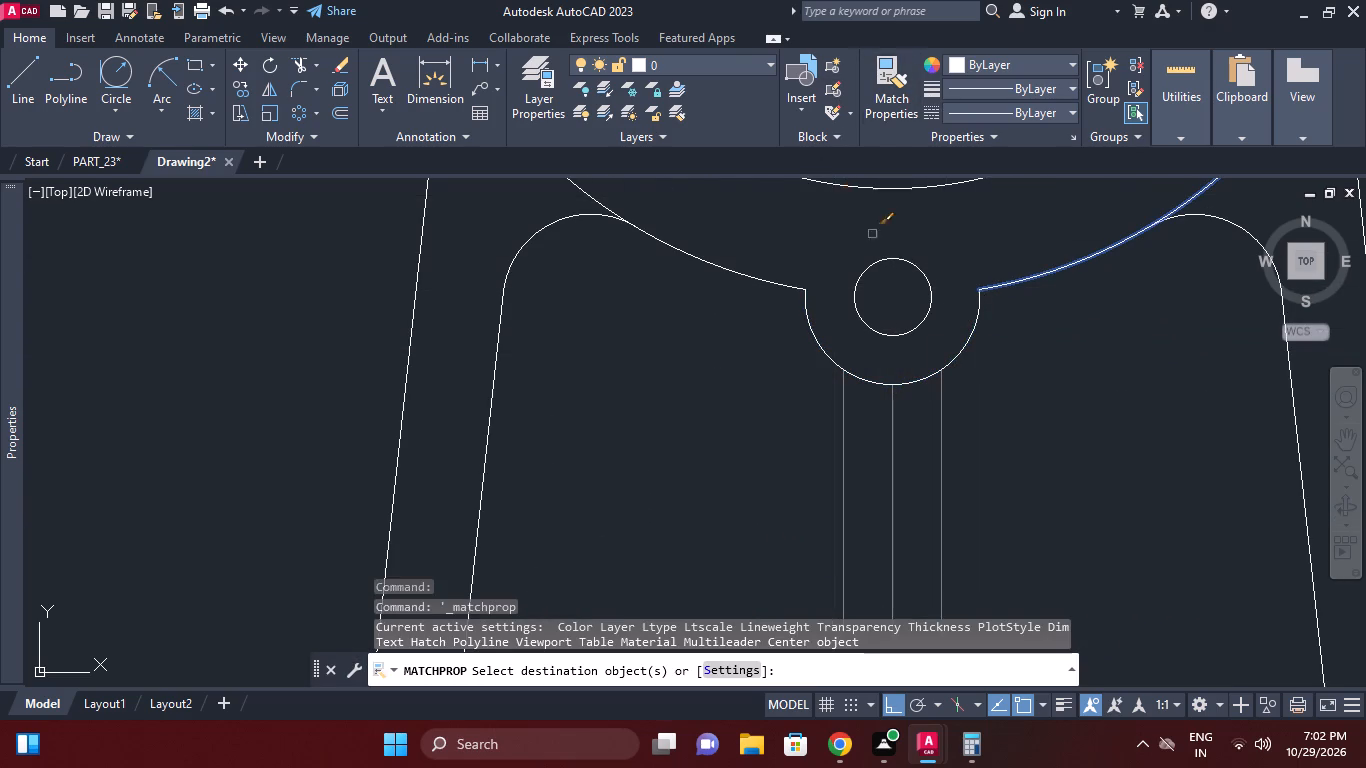
pyautogui.scroll(-1, 914, 330)
pyautogui.click(989, 489)
pyautogui.click(795, 399)
pyautogui.rightClick(975, 478)
pyautogui.click(1026, 487)
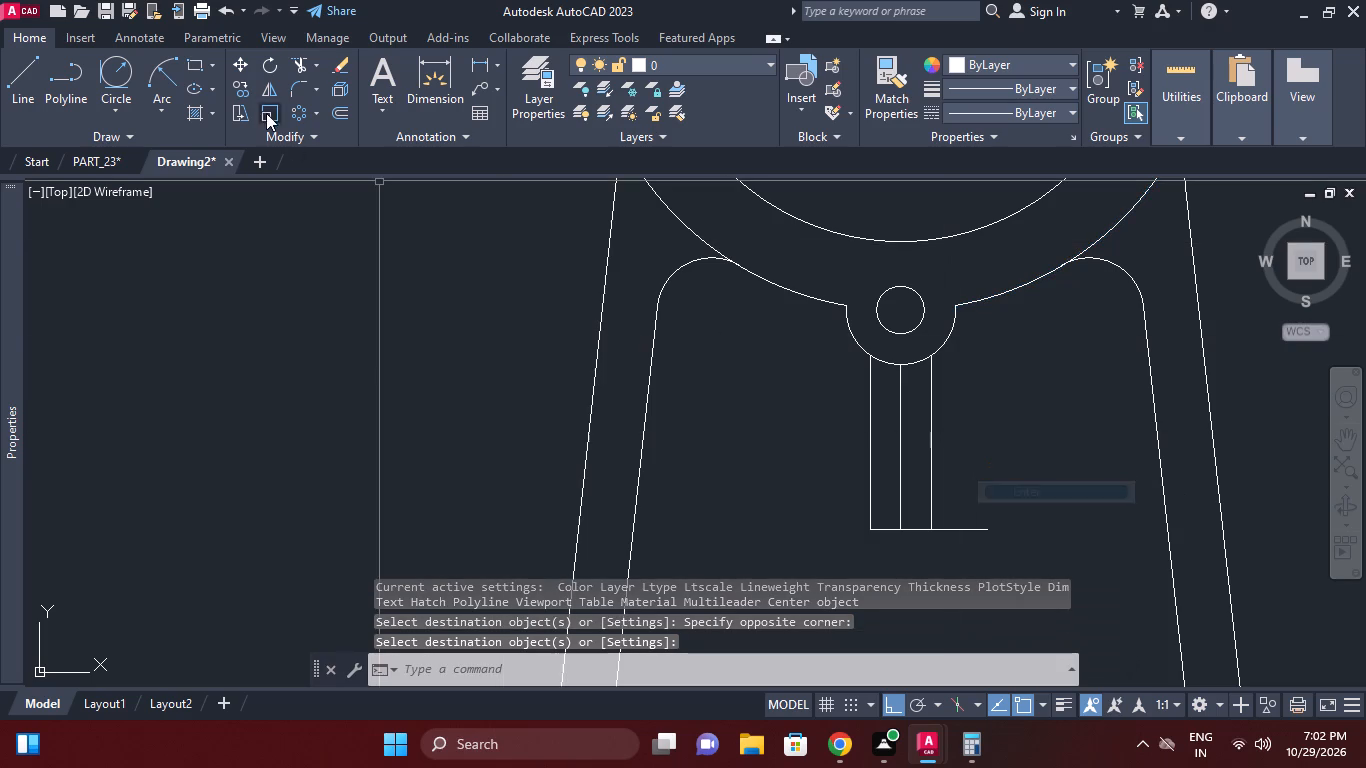
# Trim the overhanging right end of the short horizontal line back to the right vertical line.
pyautogui.click(301, 69)
pyautogui.rightClick(419, 297)
pyautogui.click(455, 309)
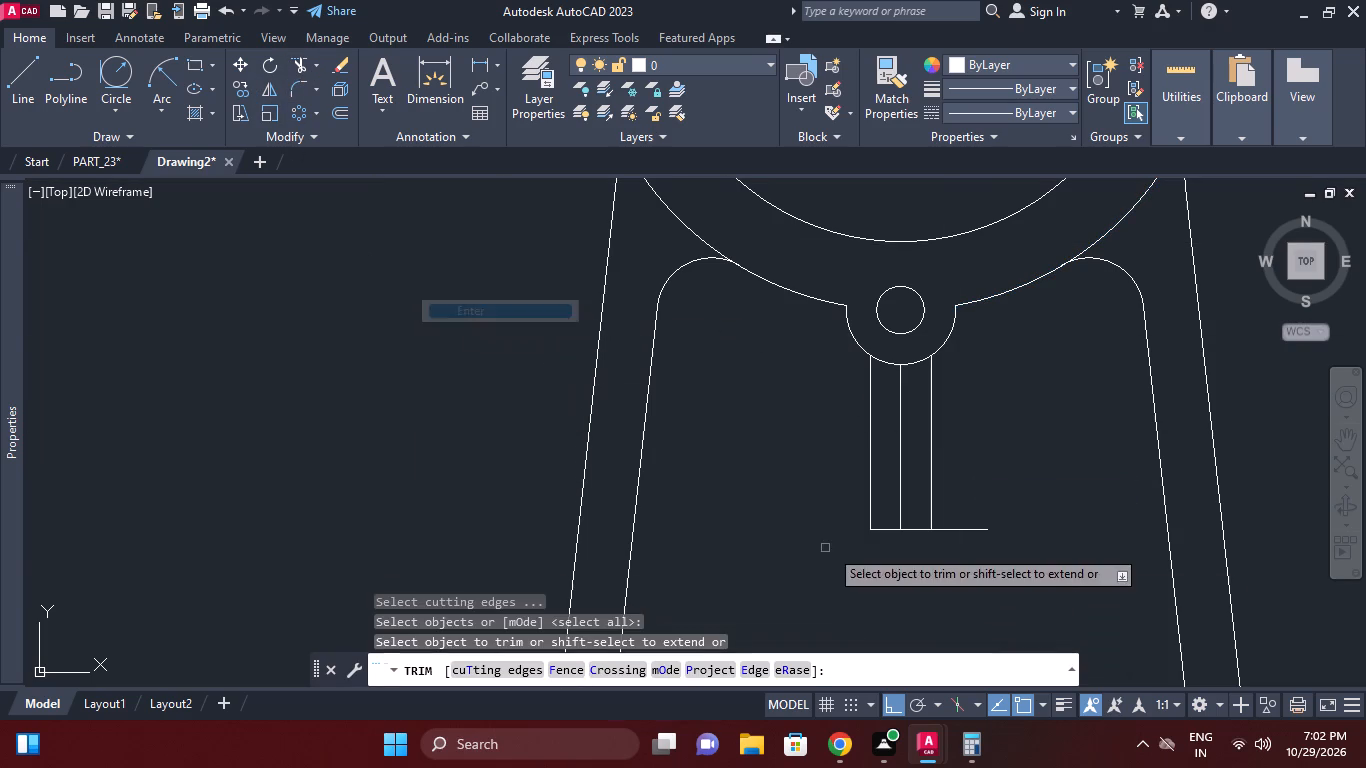
pyautogui.click(965, 556)
pyautogui.click(961, 521)
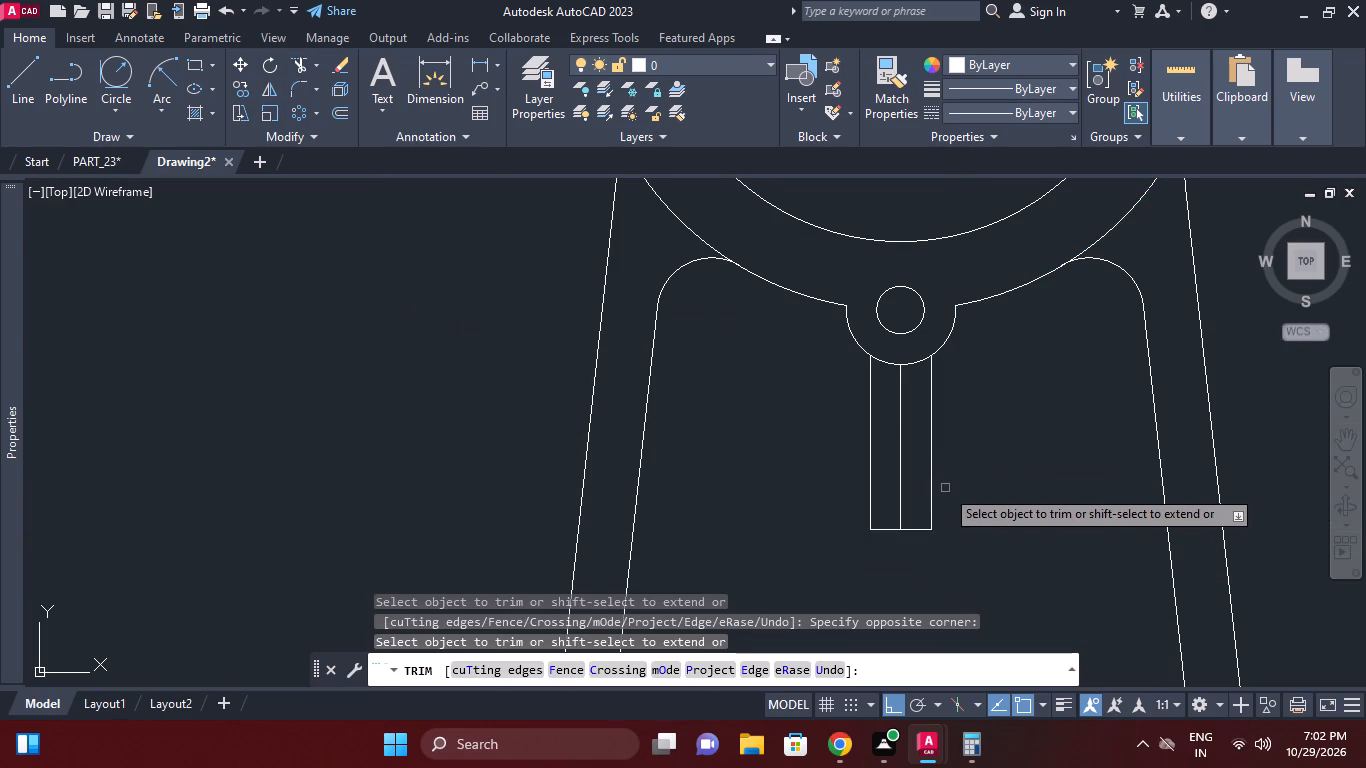
pyautogui.rightClick(945, 488)
pyautogui.click(998, 190)
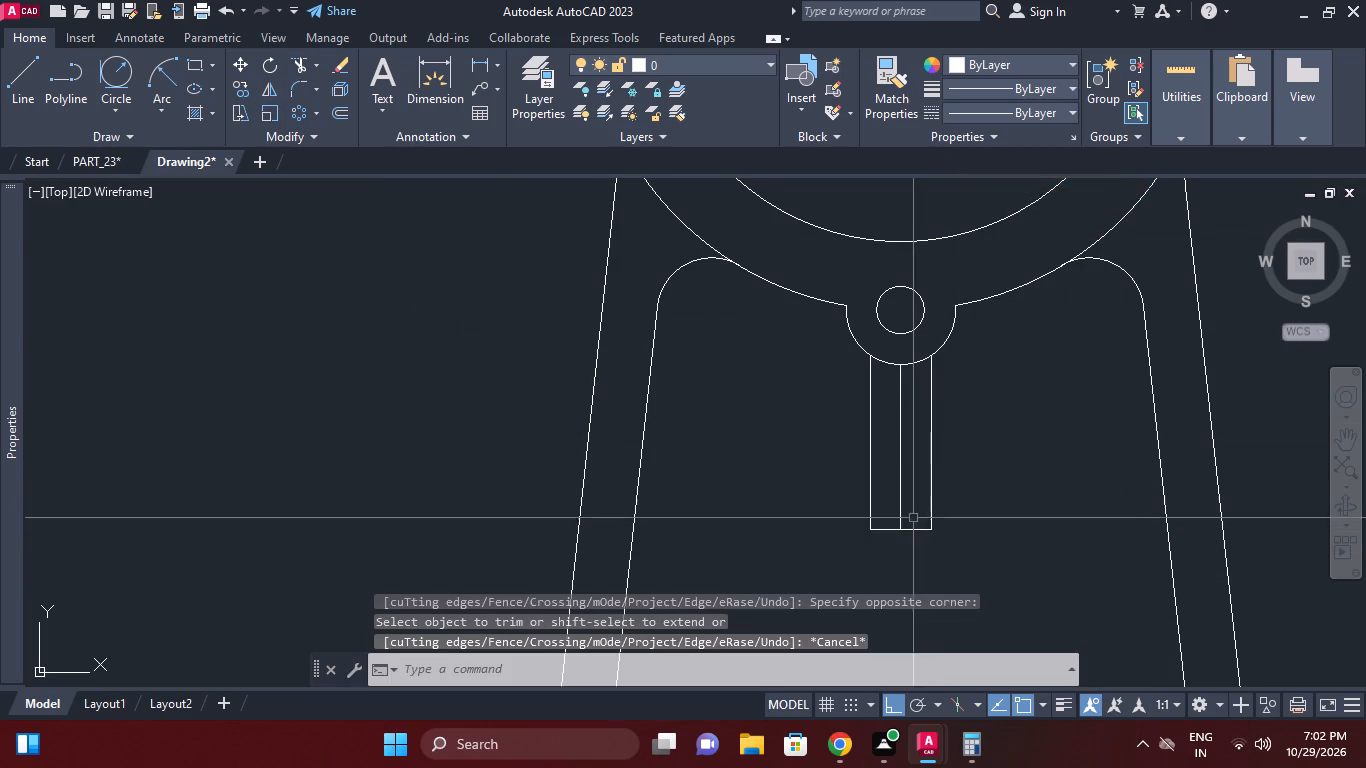
# Offset the vertical centreline below the bottom lug by 3 mm to both sides.
pyautogui.moveTo(909, 518); pyautogui.dragTo(910, 456, button='middle')
pyautogui.scroll(1, 894, 491)
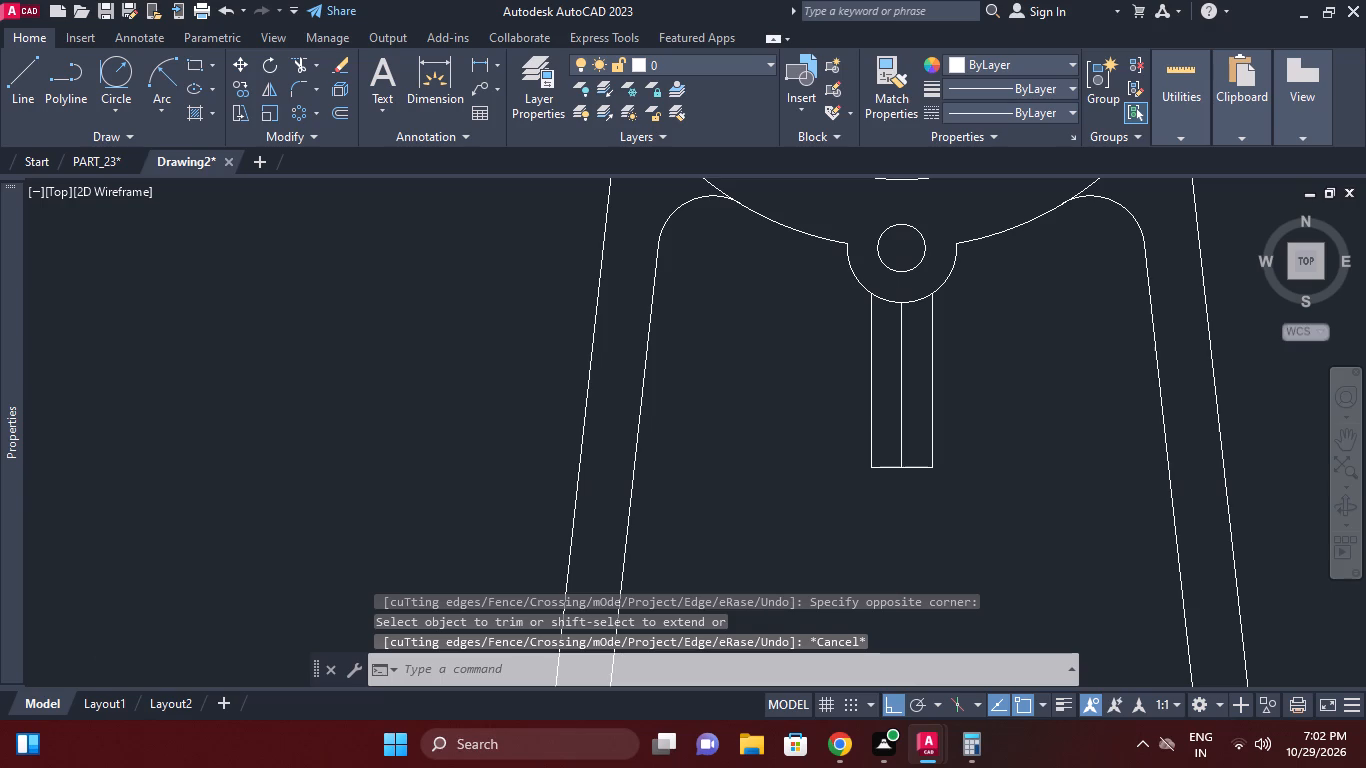
pyautogui.write('O')
pyautogui.press('space')
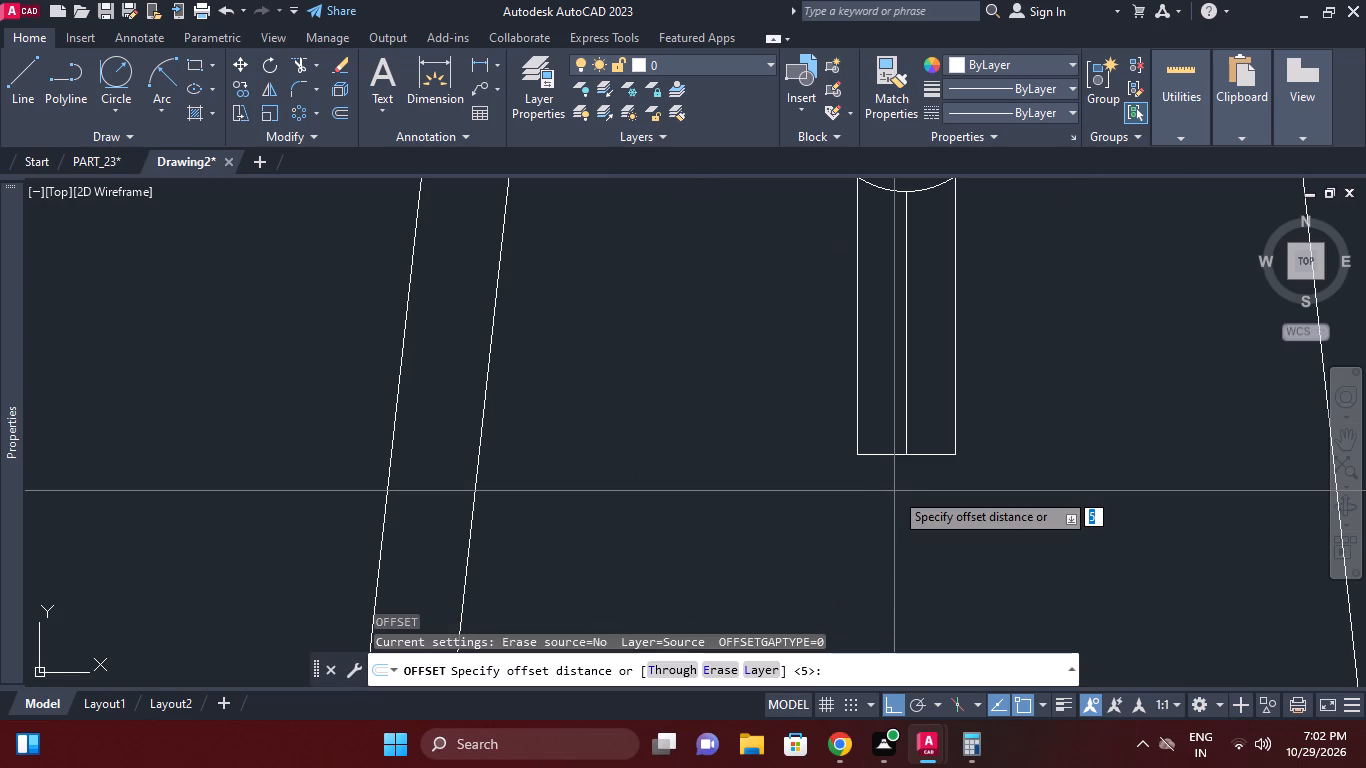
pyautogui.press('6')
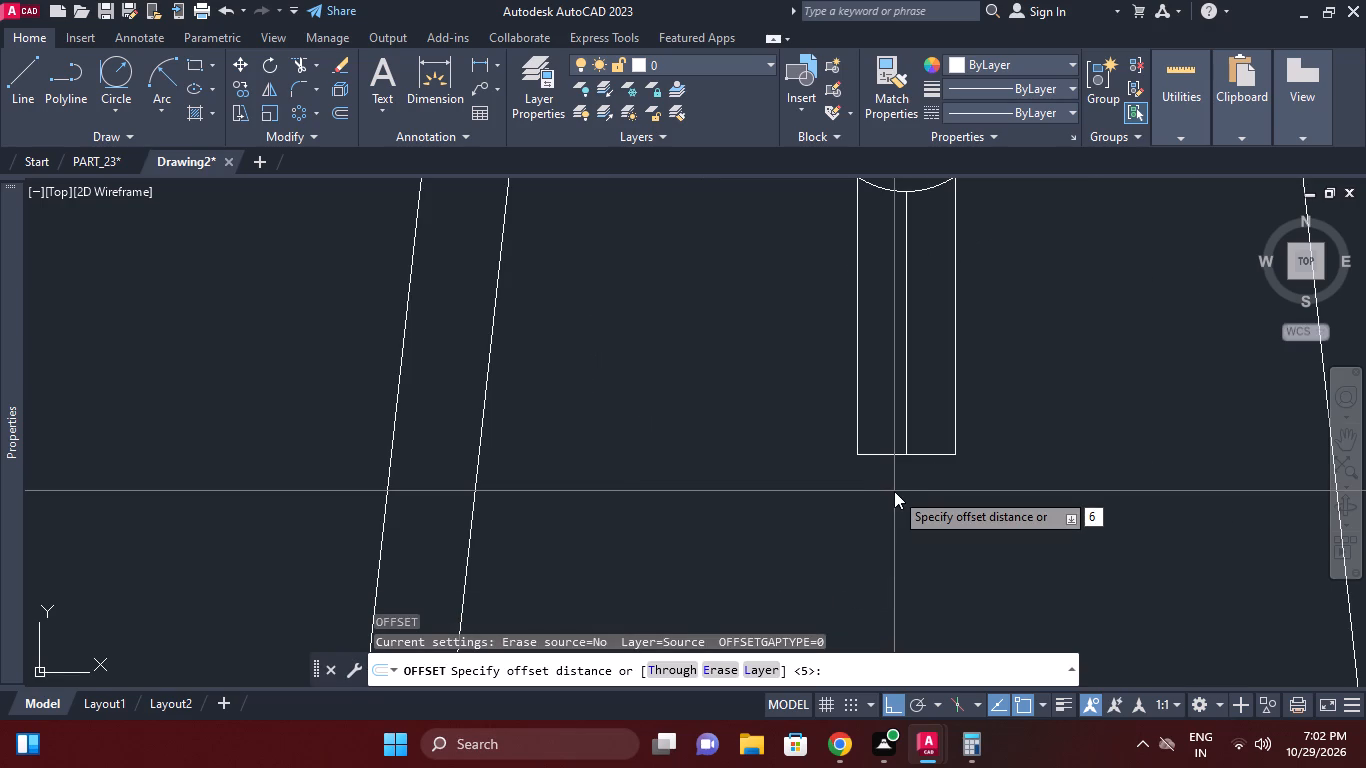
pyautogui.press('BackSpace')
pyautogui.press('3')
pyautogui.press('Return')
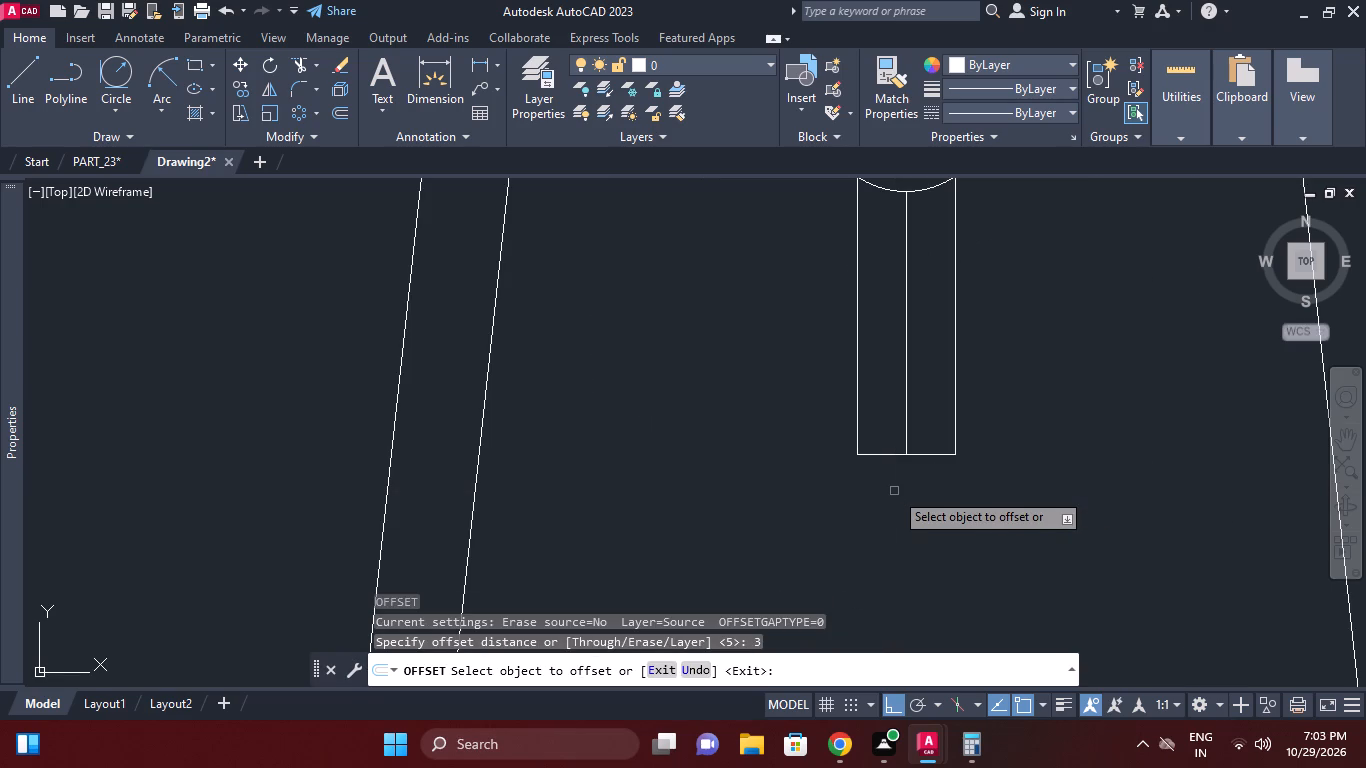
pyautogui.click(910, 434)
pyautogui.click(907, 408)
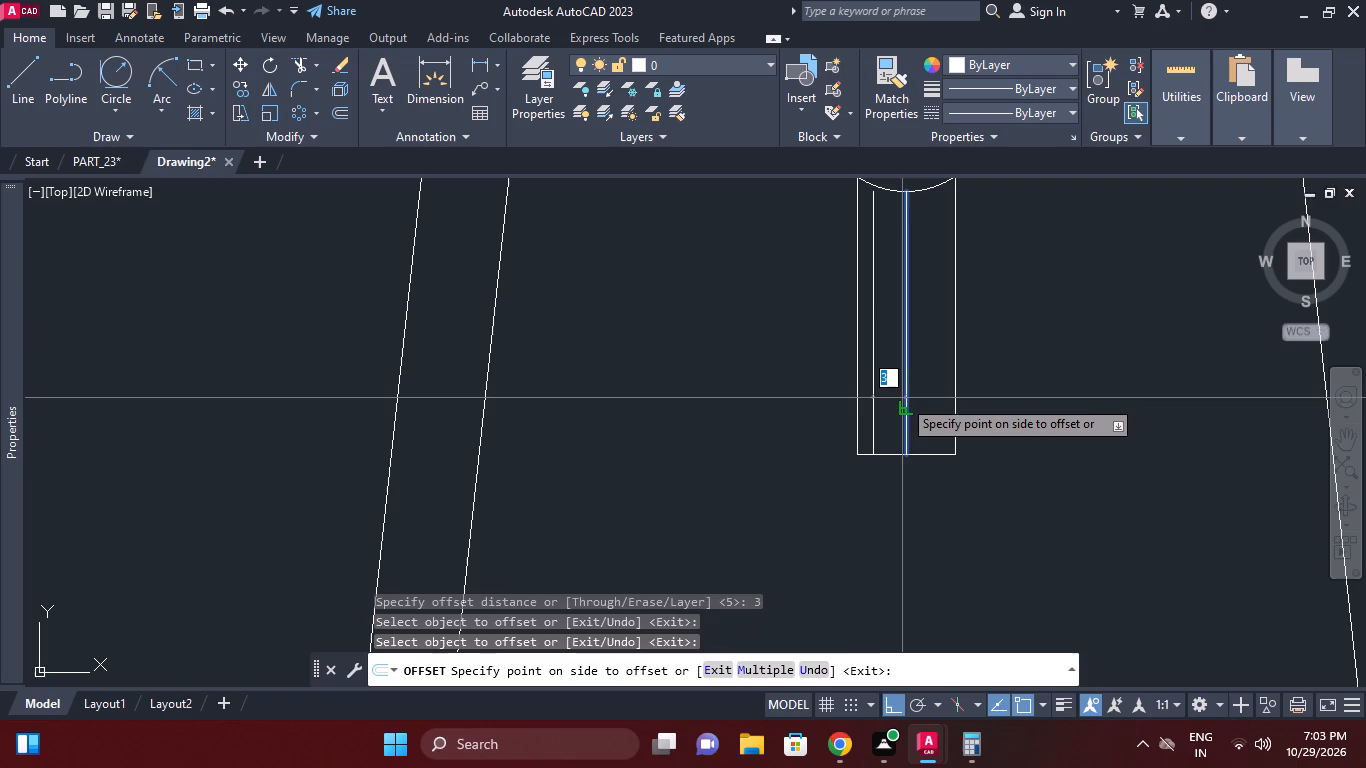
pyautogui.click(902, 398)
pyautogui.click(911, 412)
pyautogui.click(910, 404)
pyautogui.click(921, 398)
pyautogui.click(906, 407)
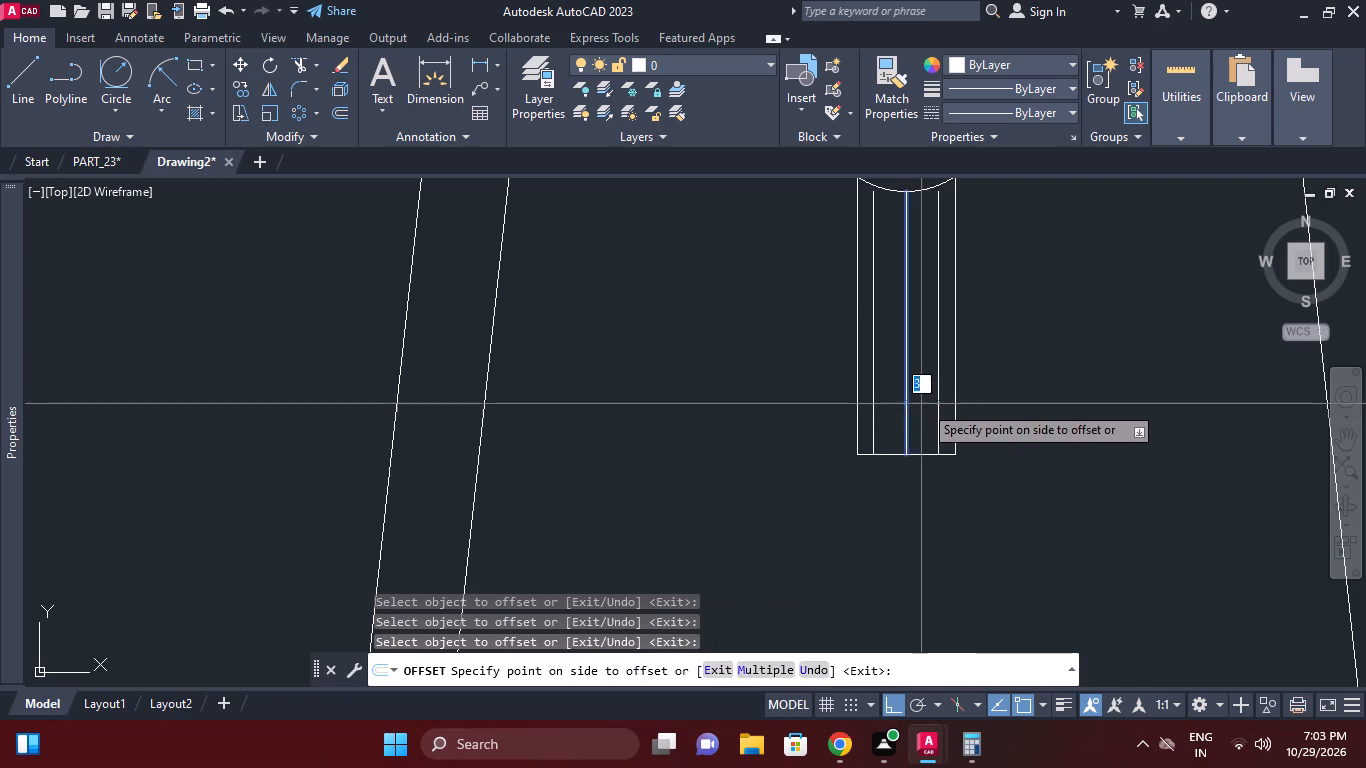
pyautogui.click(923, 404)
pyautogui.rightClick(991, 422)
pyautogui.click(1027, 449)
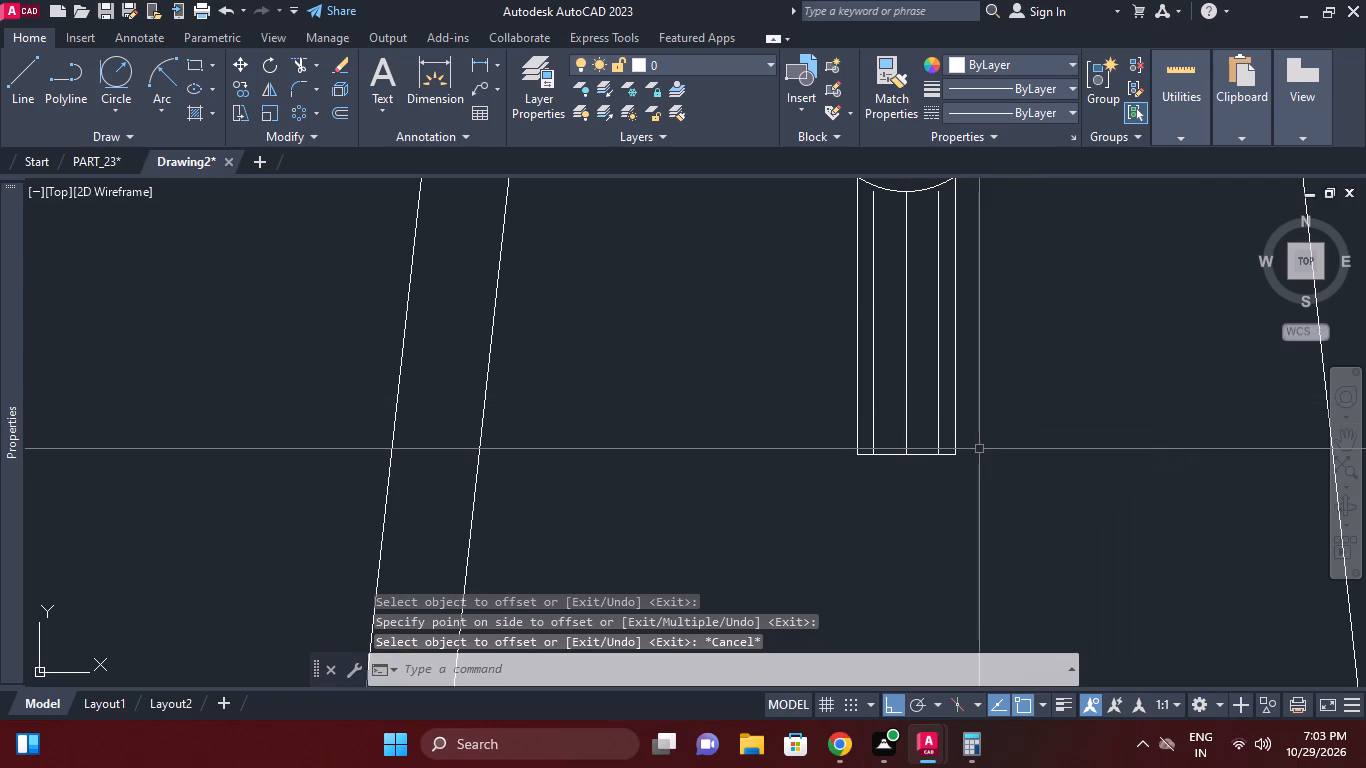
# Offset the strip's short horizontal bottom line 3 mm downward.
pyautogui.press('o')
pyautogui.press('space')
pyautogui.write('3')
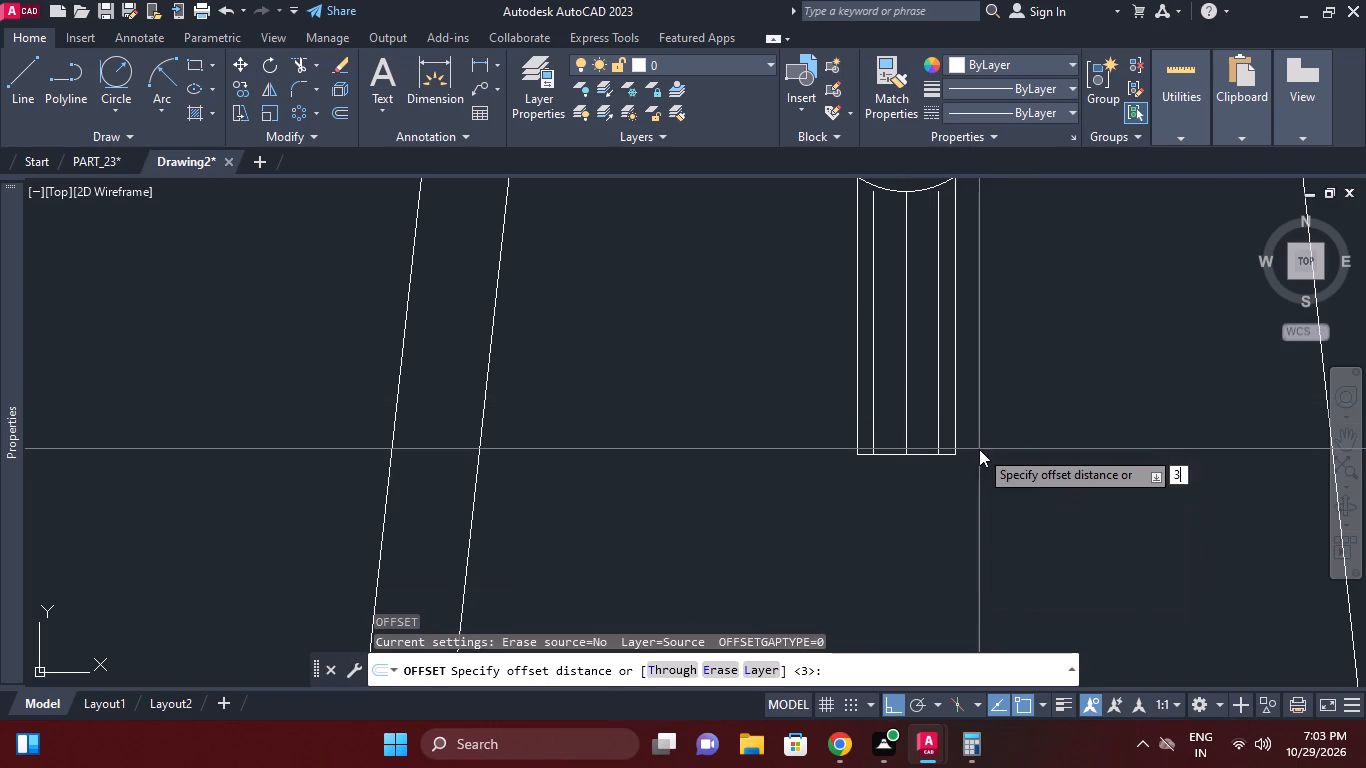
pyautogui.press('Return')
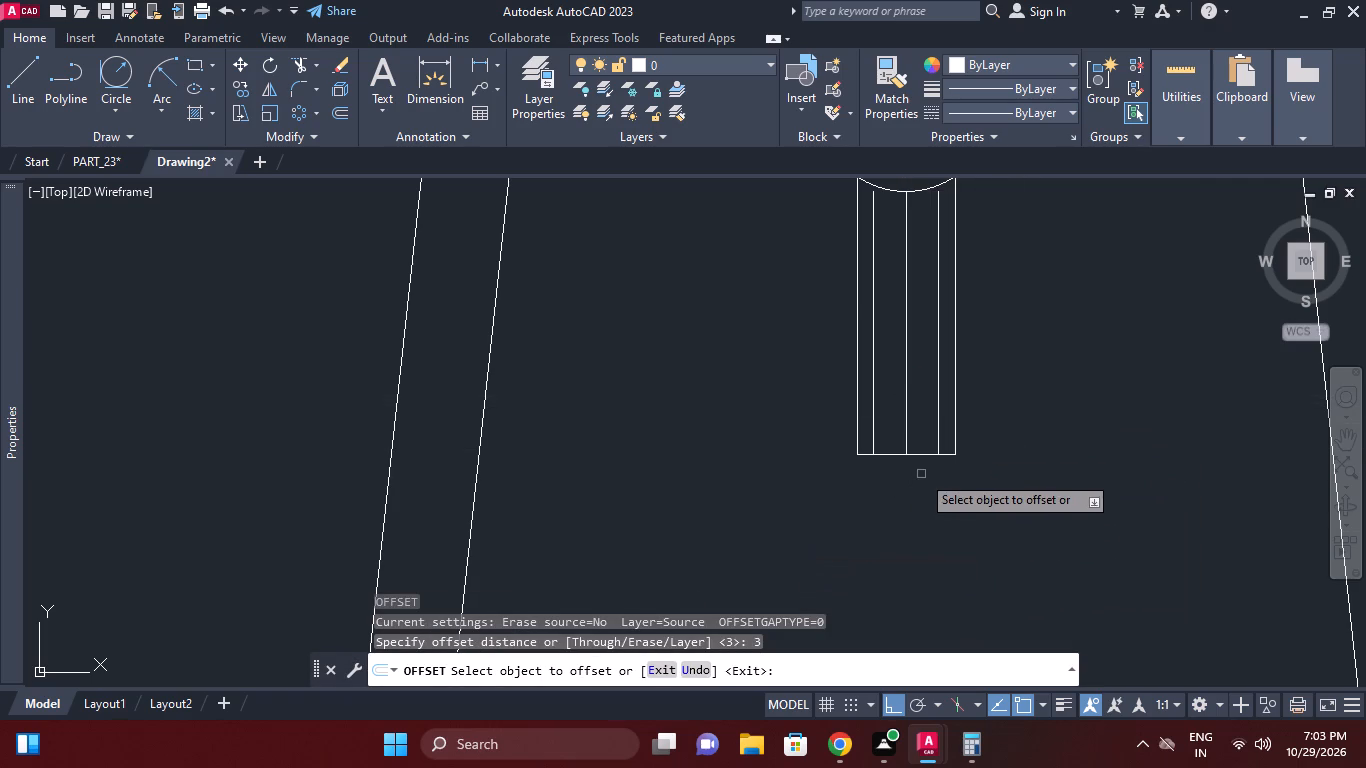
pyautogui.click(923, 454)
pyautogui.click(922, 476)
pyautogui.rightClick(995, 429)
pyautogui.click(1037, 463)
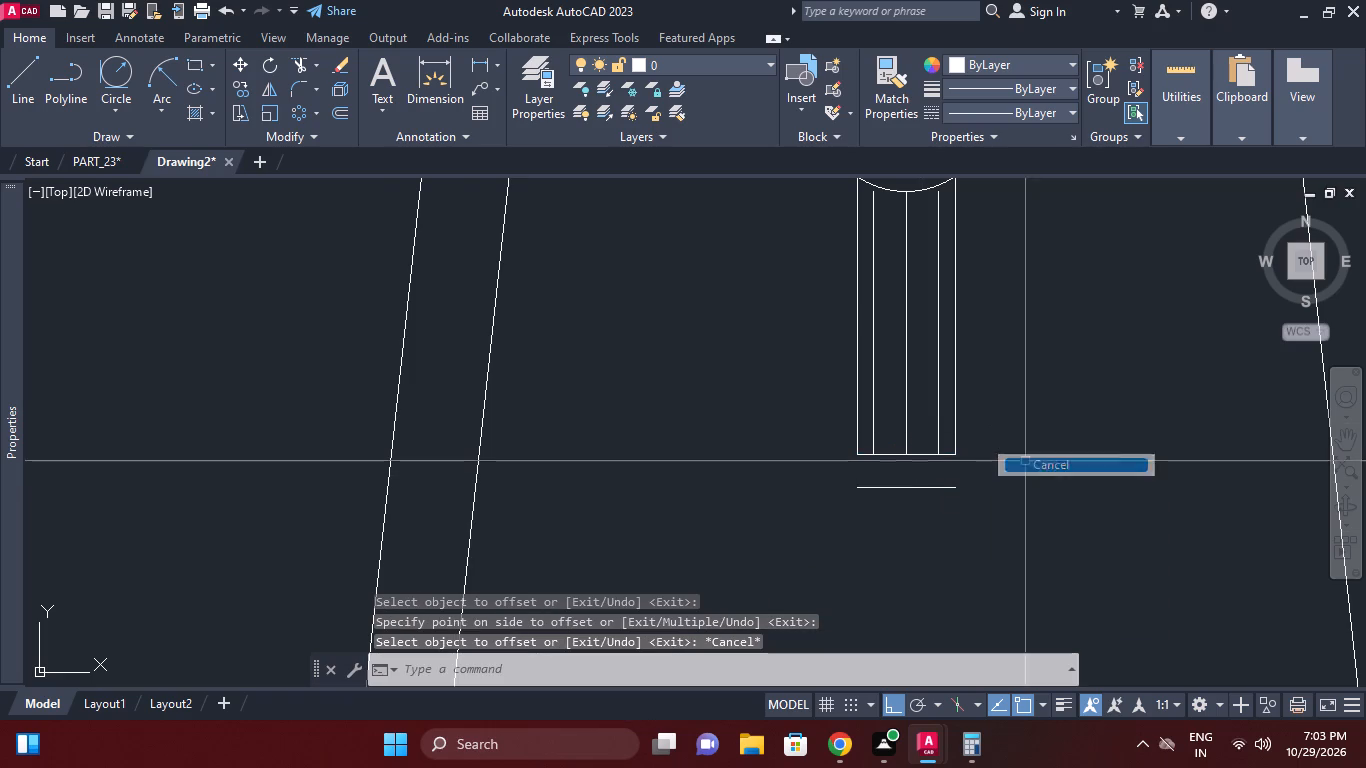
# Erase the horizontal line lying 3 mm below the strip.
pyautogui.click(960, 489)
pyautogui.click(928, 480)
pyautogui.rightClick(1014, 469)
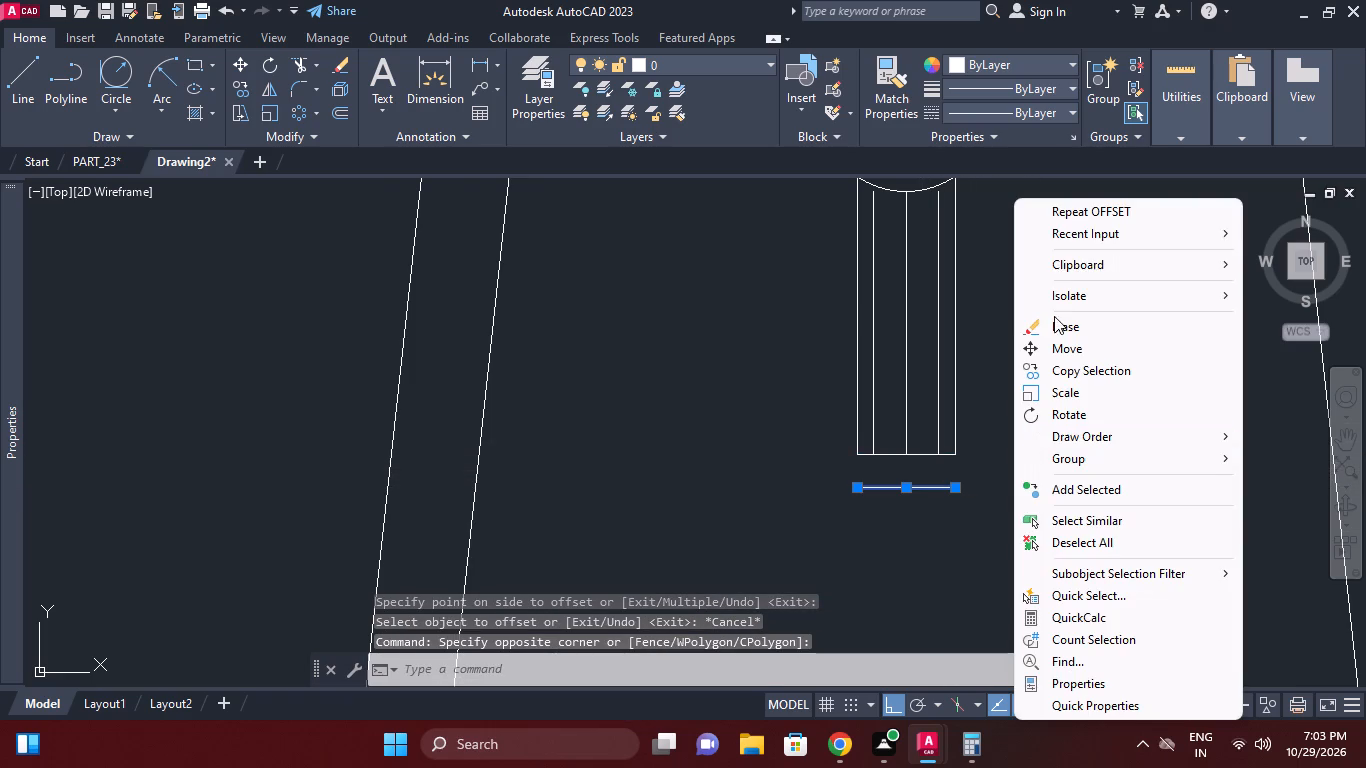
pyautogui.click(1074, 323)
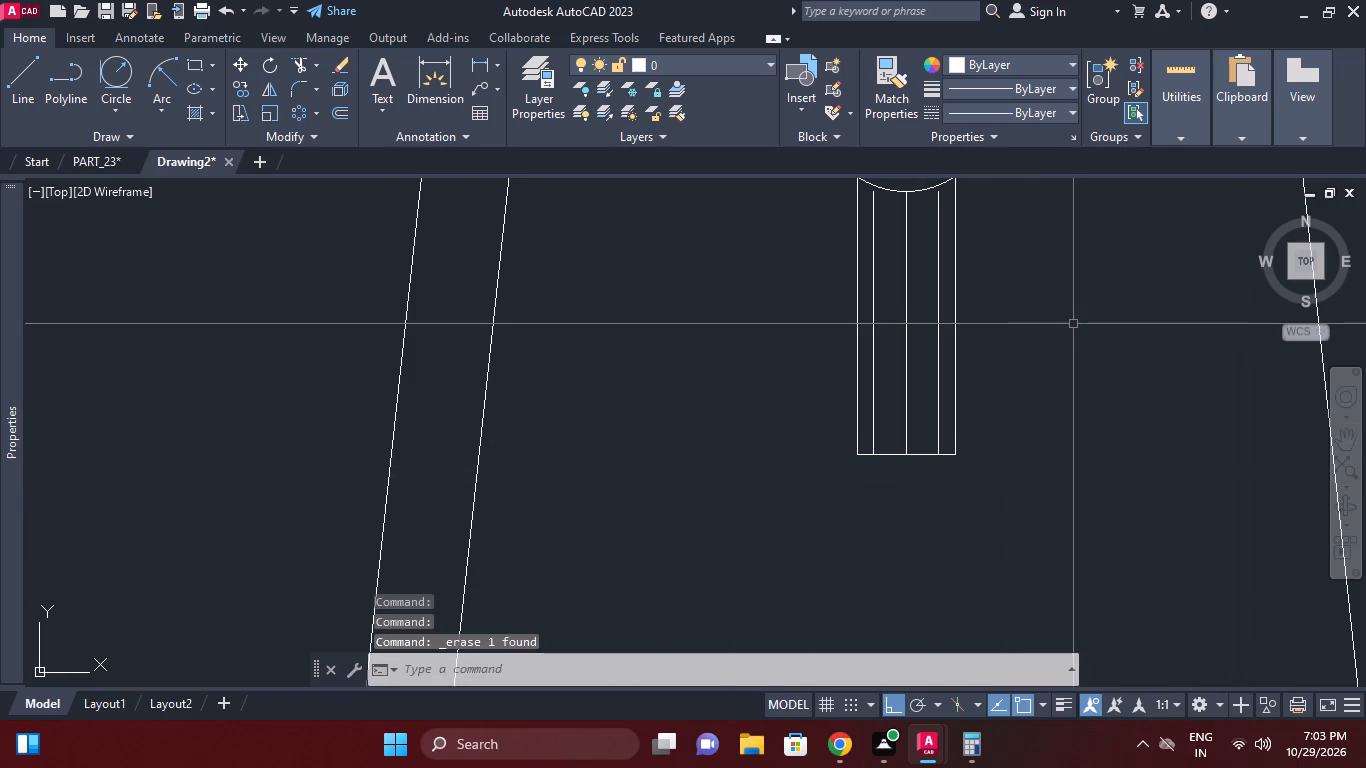
# Offset the strip's short horizontal bottom line 1.5 mm downward.
pyautogui.write('O 1.5')
pyautogui.press('Return')
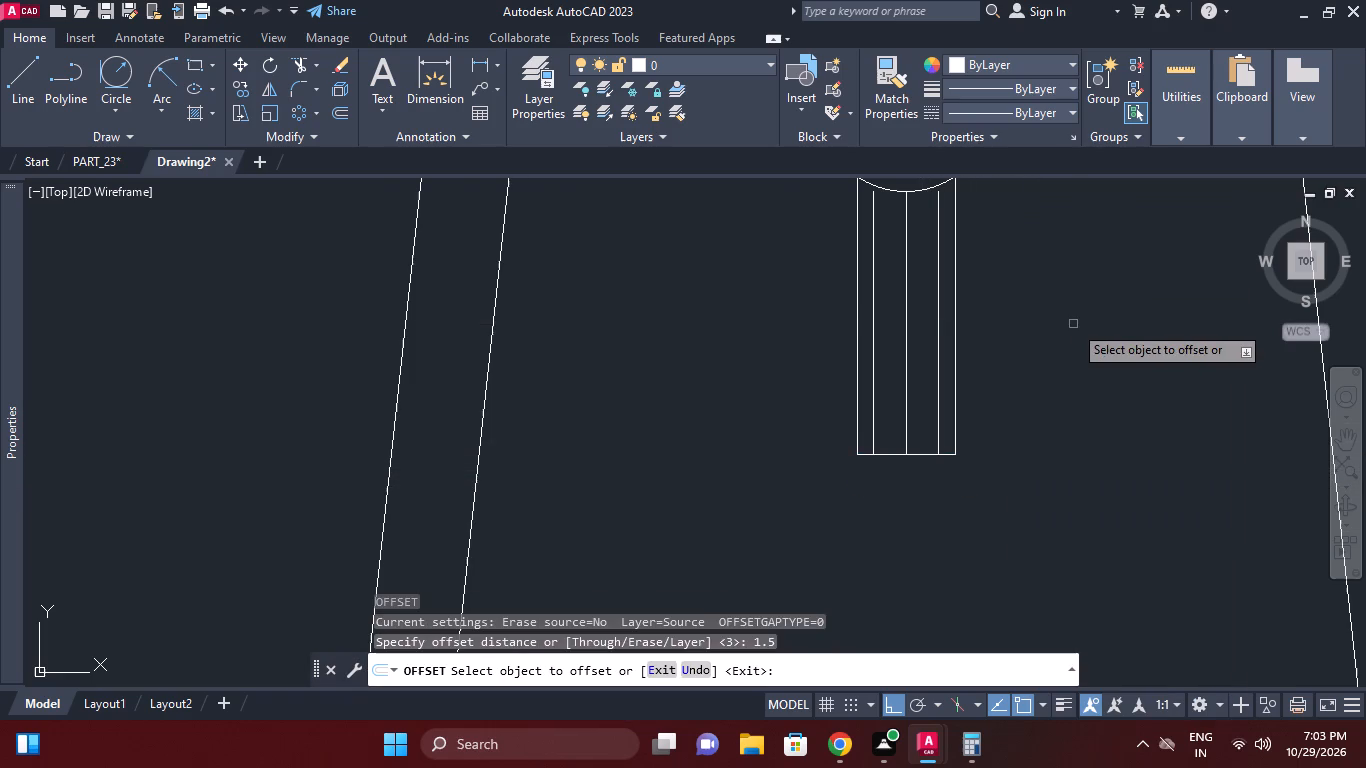
pyautogui.click(929, 454)
pyautogui.click(928, 484)
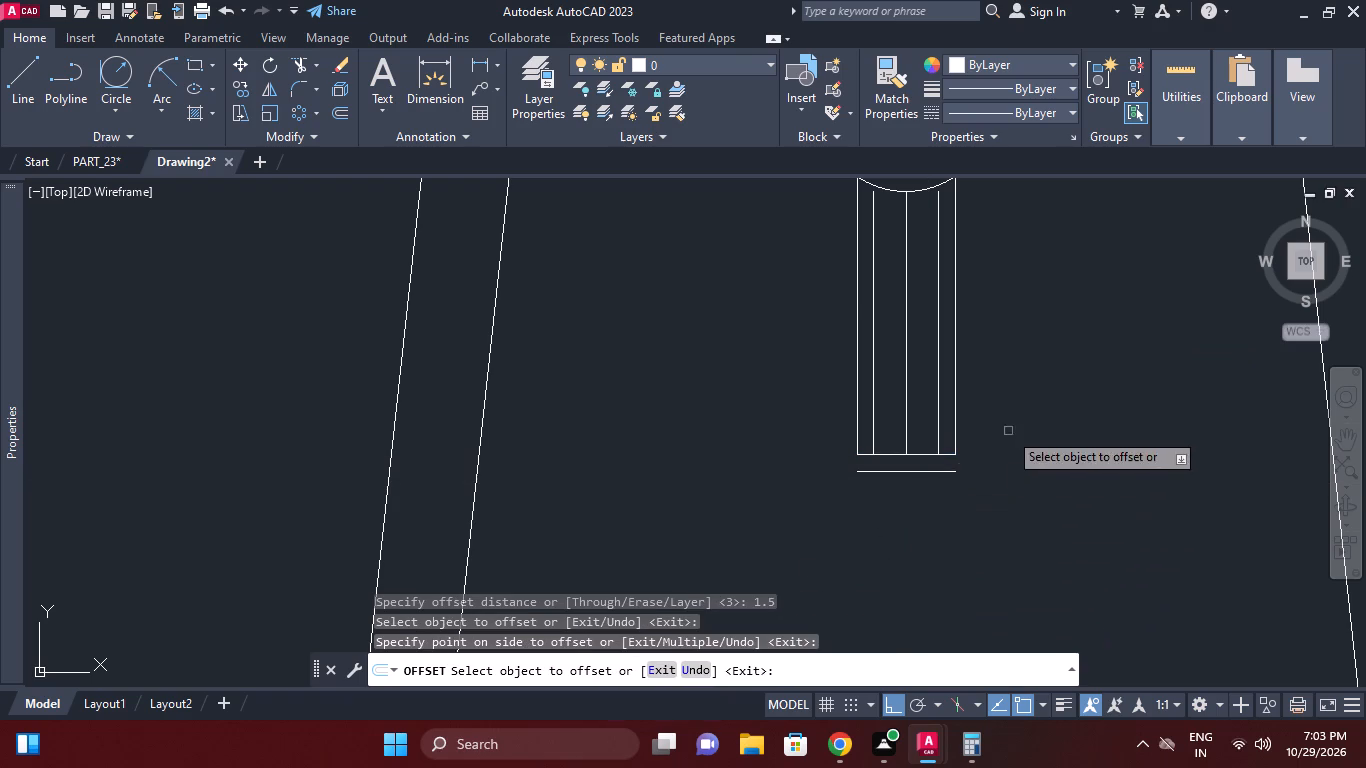
pyautogui.rightClick(1008, 431)
pyautogui.click(1069, 444)
# Extend the two inner vertical lines beside the centreline down to the lower horizontal line.
pyautogui.scroll(1, 941, 442)
pyautogui.scroll(1, 843, 410)
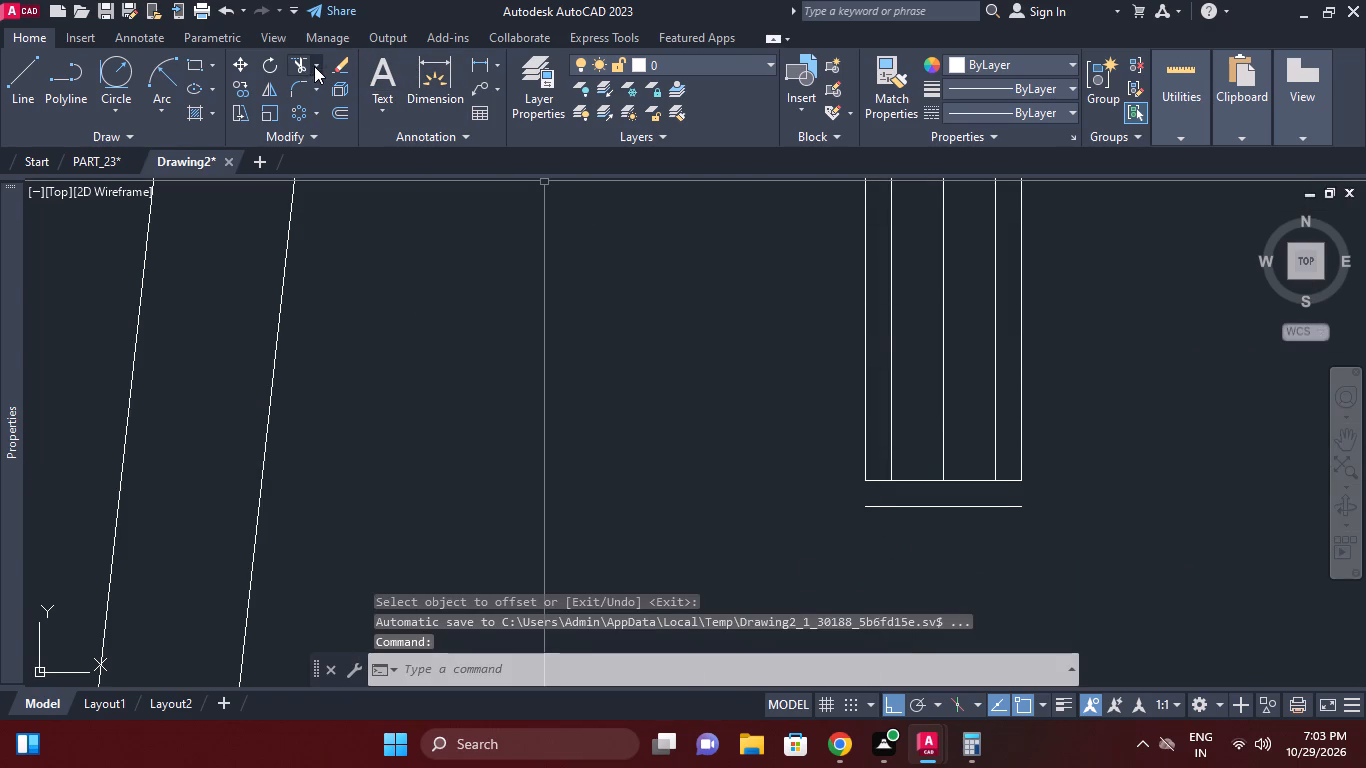
pyautogui.click(314, 66)
pyautogui.click(323, 129)
pyautogui.click(933, 522)
pyautogui.click(920, 504)
pyautogui.rightClick(914, 488)
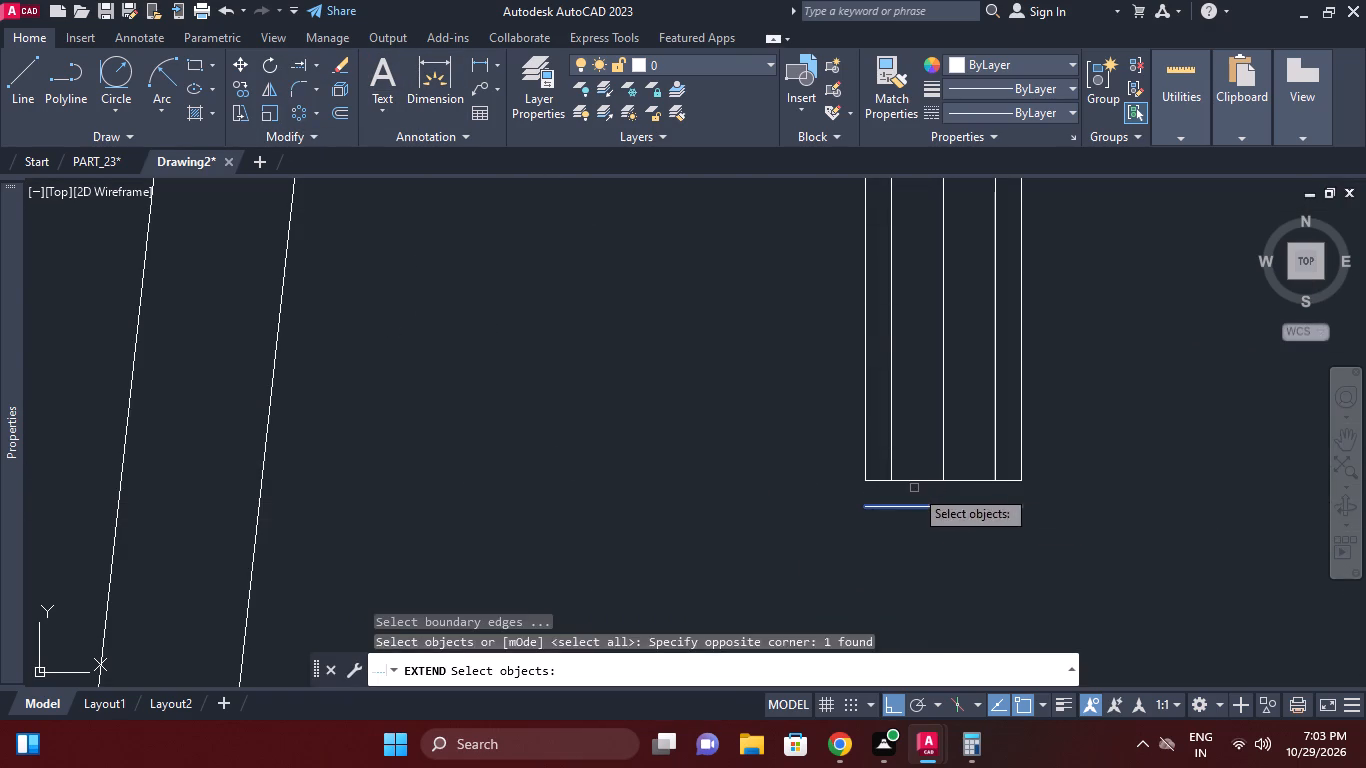
pyautogui.click(908, 432)
pyautogui.click(879, 435)
pyautogui.click(999, 379)
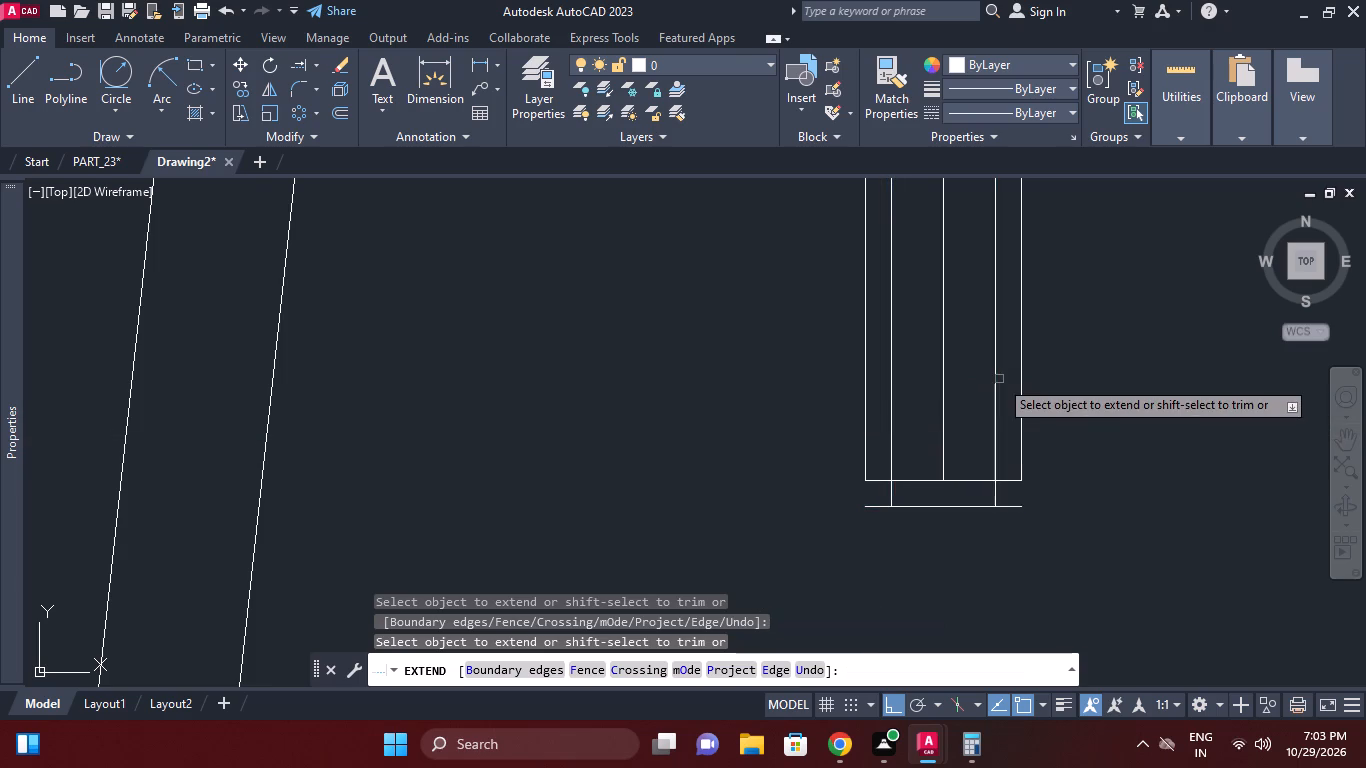
pyautogui.rightClick(1033, 378)
pyautogui.click(1064, 382)
# Draw two diagonal corner lines joining the outer vertical lines' lower ends to the inner vertical lines' lower ends.
pyautogui.click(0, 100)
pyautogui.click(19, 91)
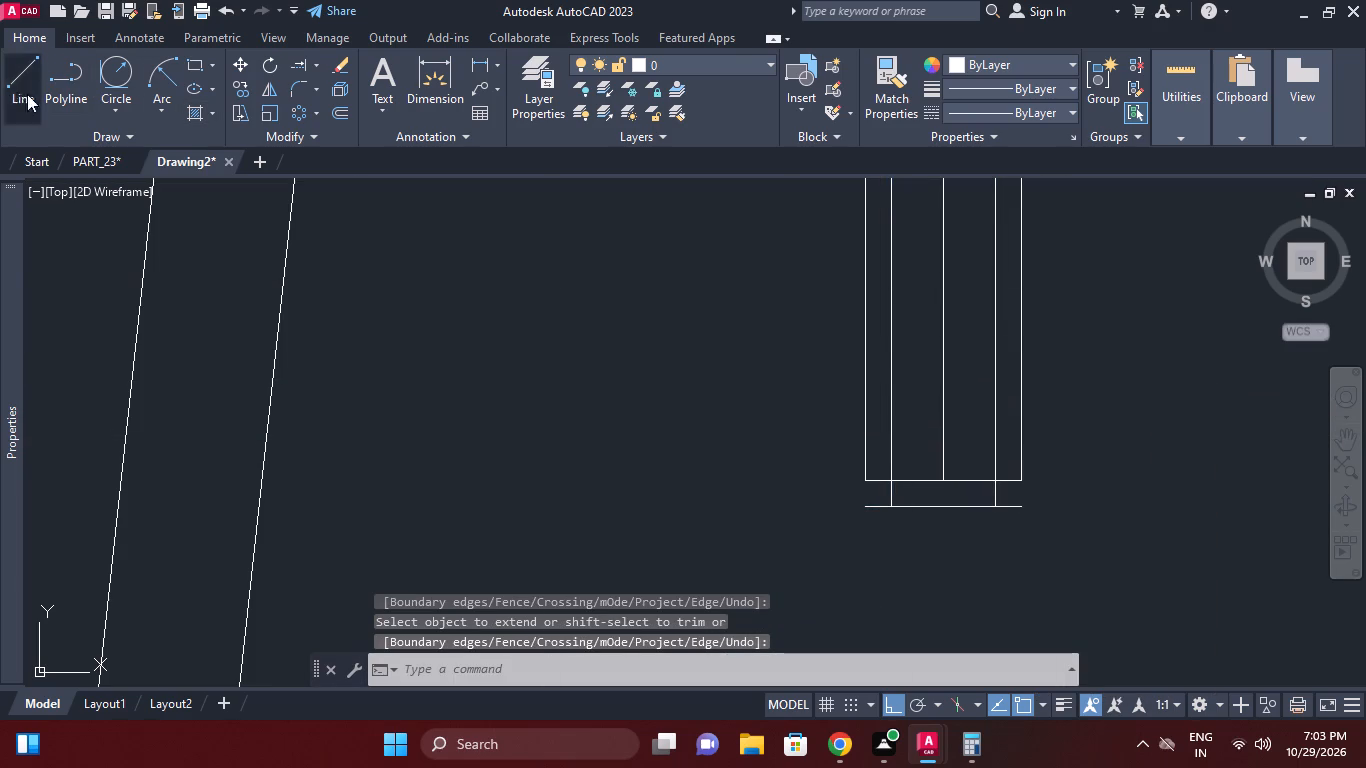
pyautogui.click(867, 479)
pyautogui.click(899, 503)
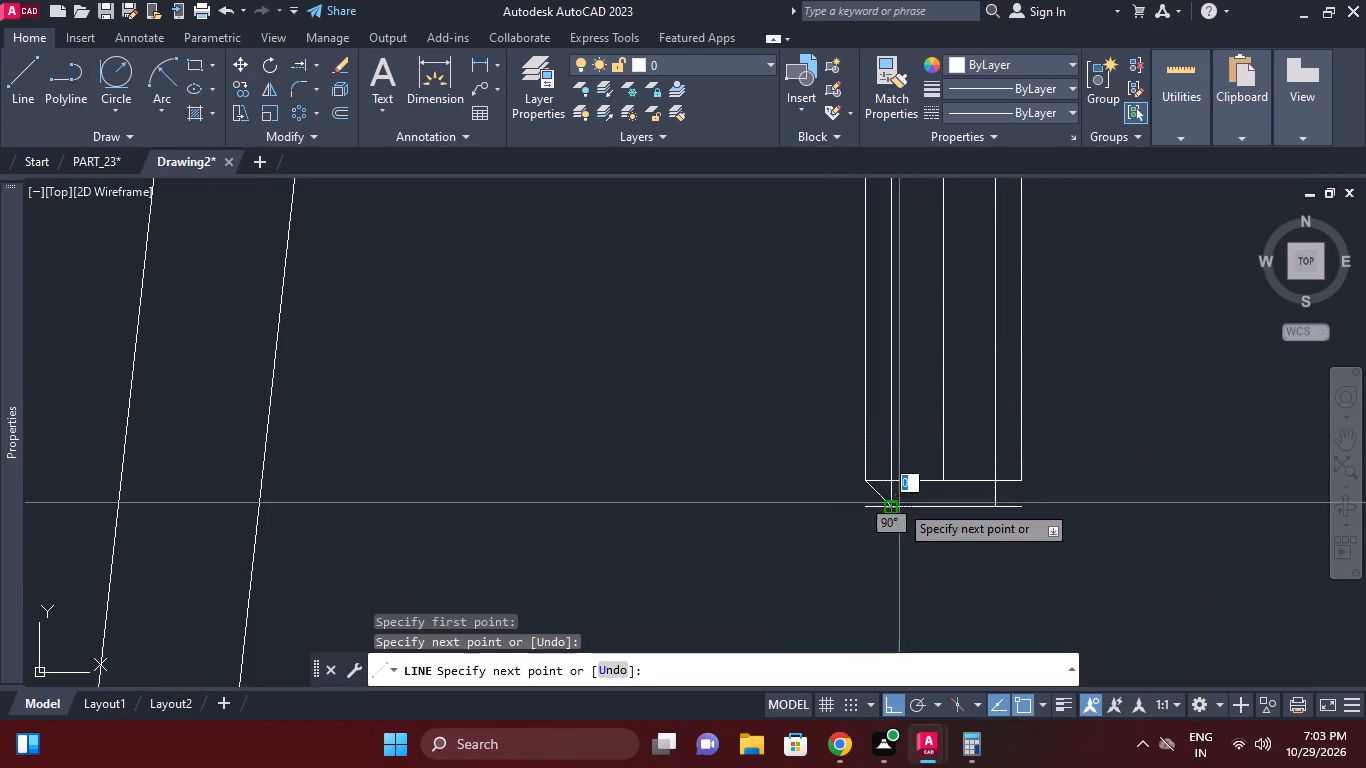
pyautogui.rightClick(948, 541)
pyautogui.click(1004, 341)
pyautogui.rightClick(1028, 402)
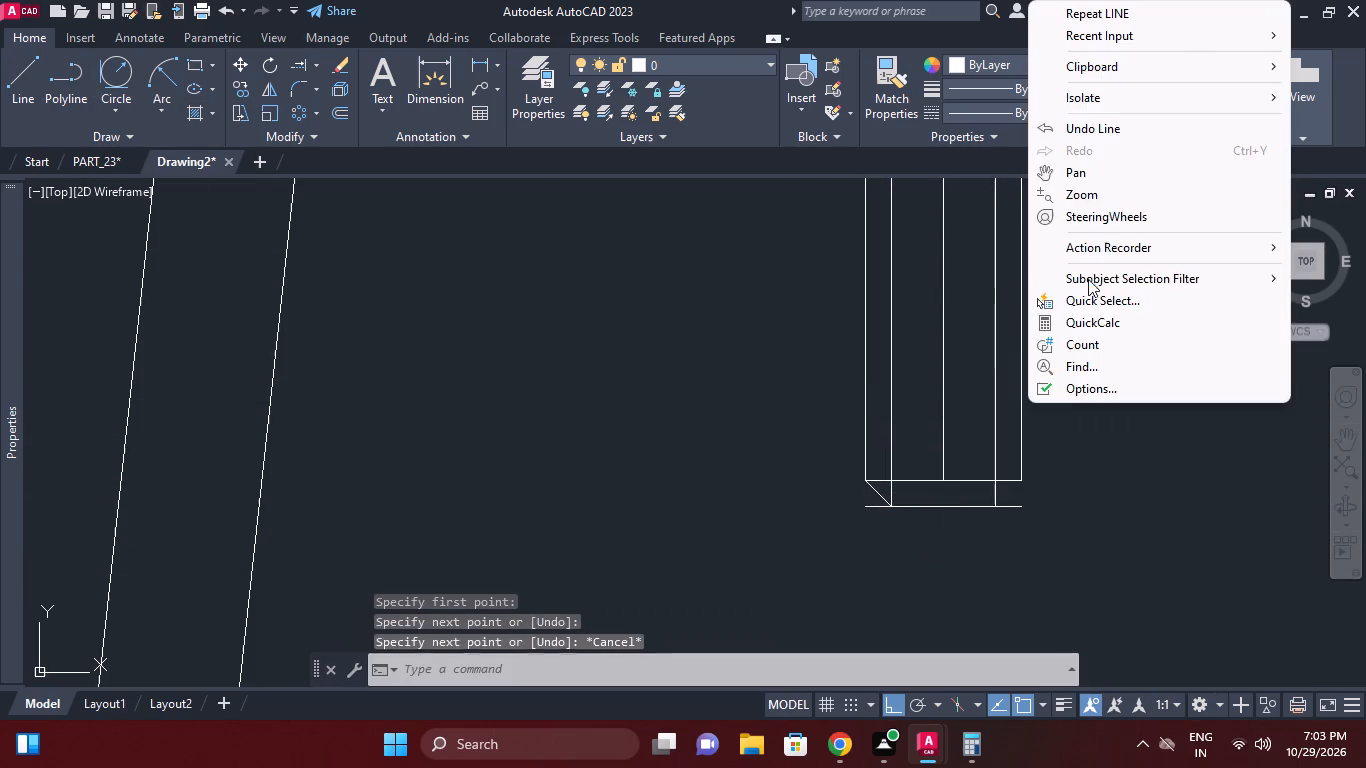
pyautogui.click(1125, 6)
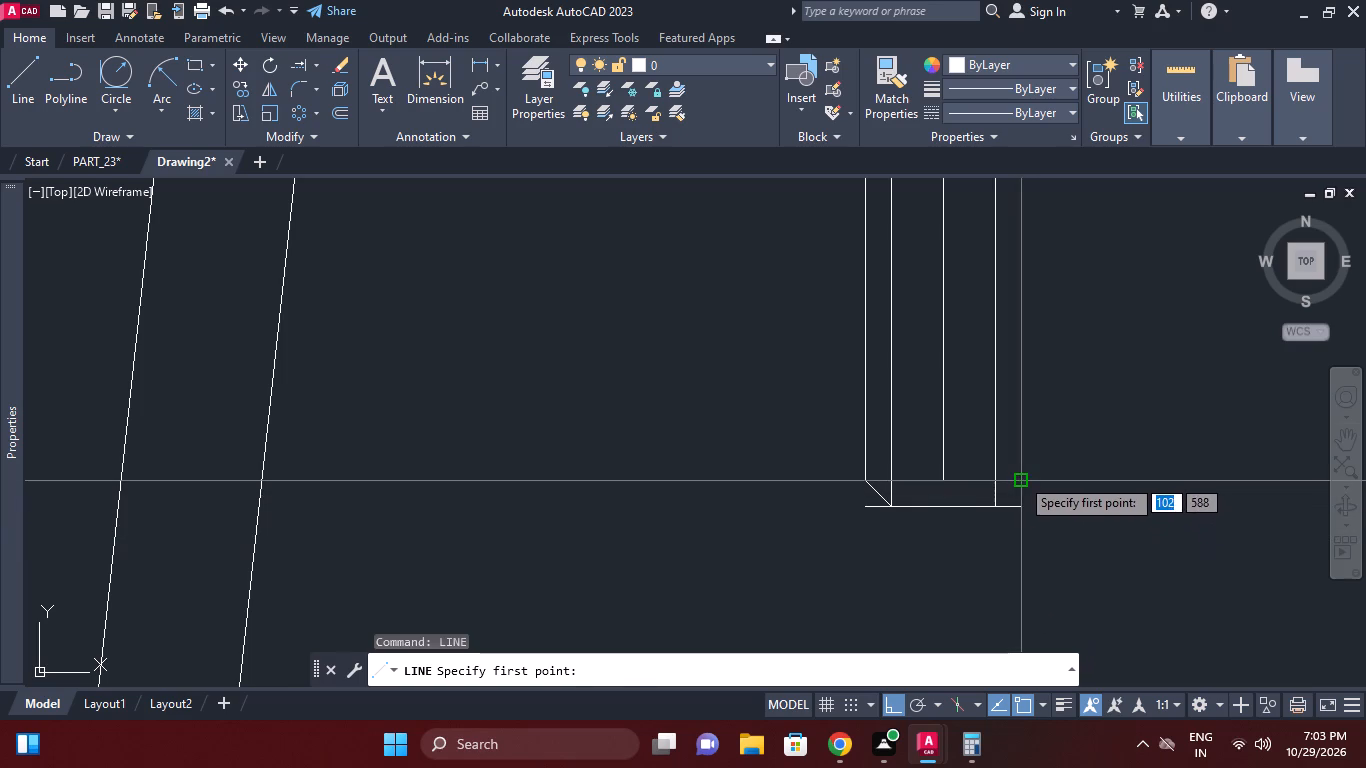
pyautogui.click(1020, 477)
pyautogui.click(1000, 503)
pyautogui.rightClick(1103, 470)
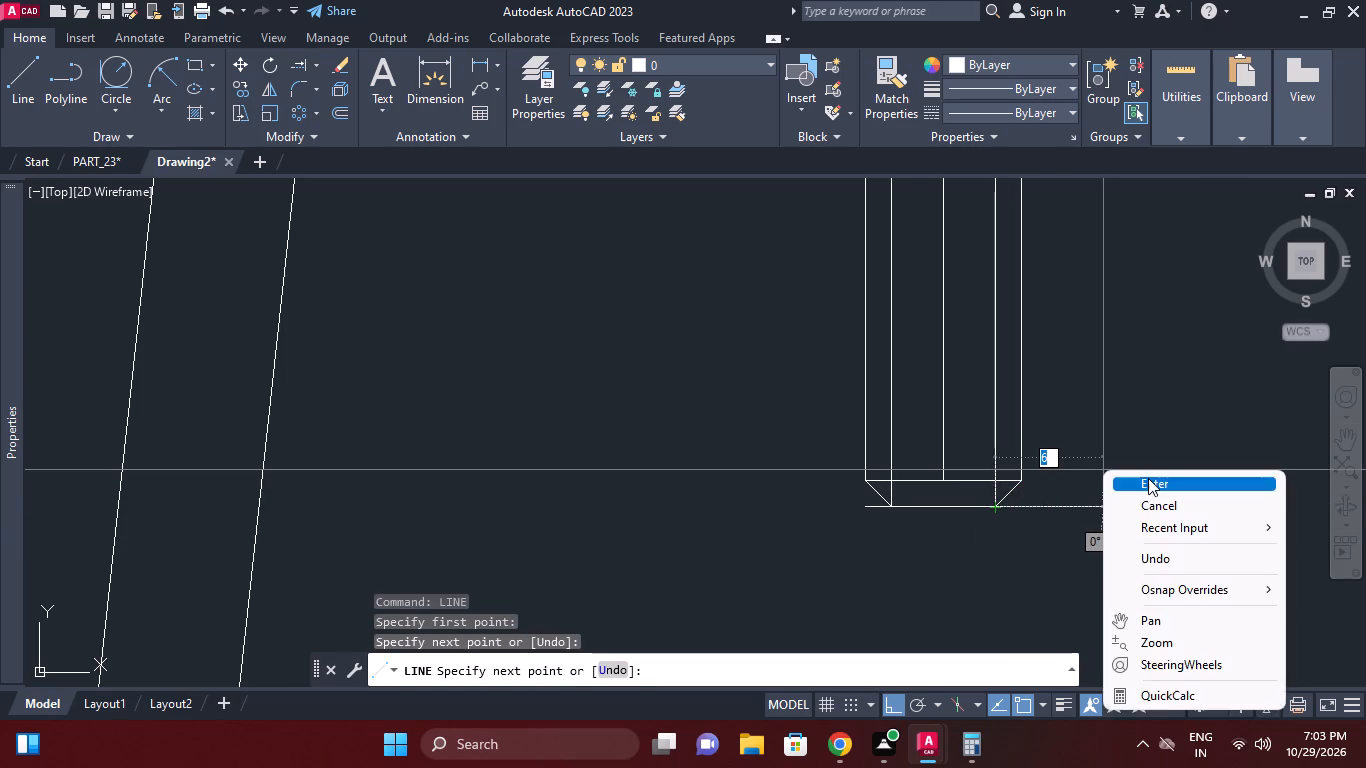
pyautogui.click(1148, 478)
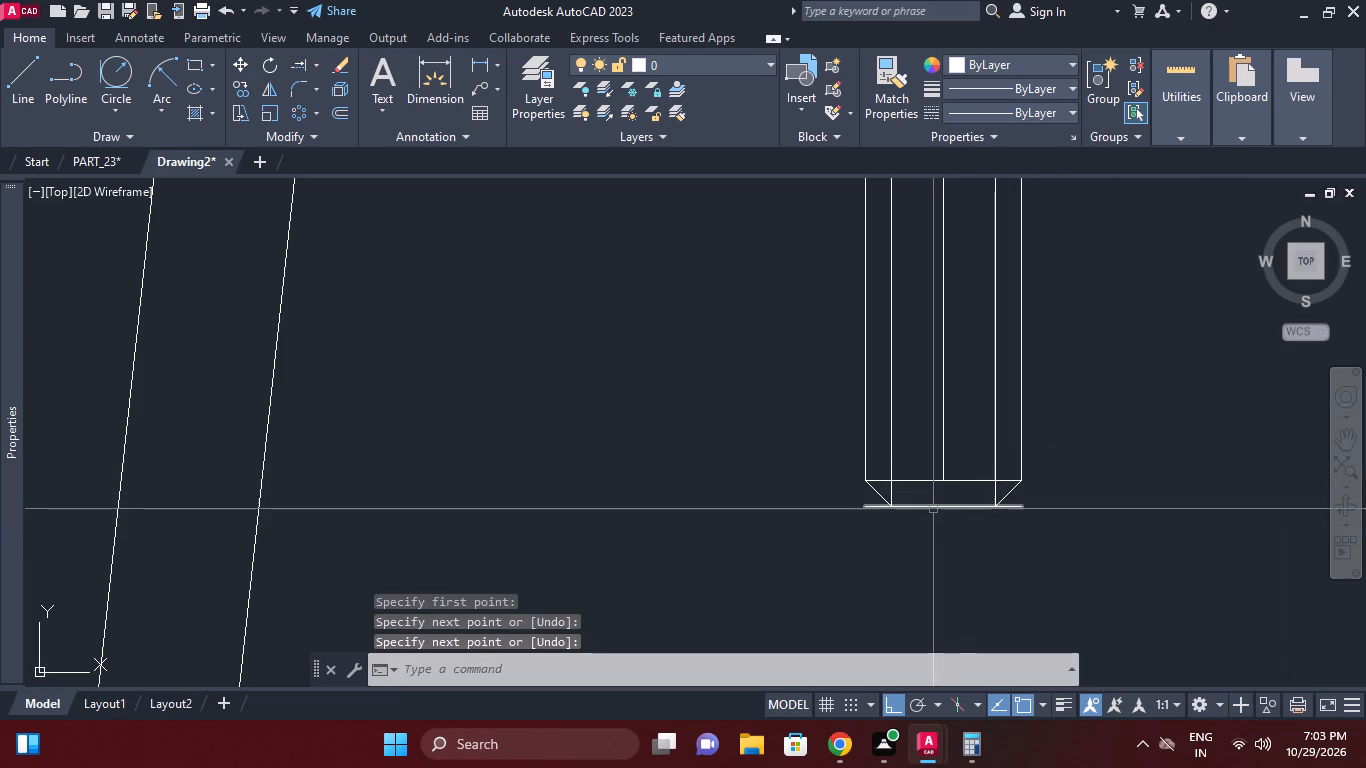
# Erase both short horizontal lines at the bottom of the strip.
pyautogui.click(879, 482)
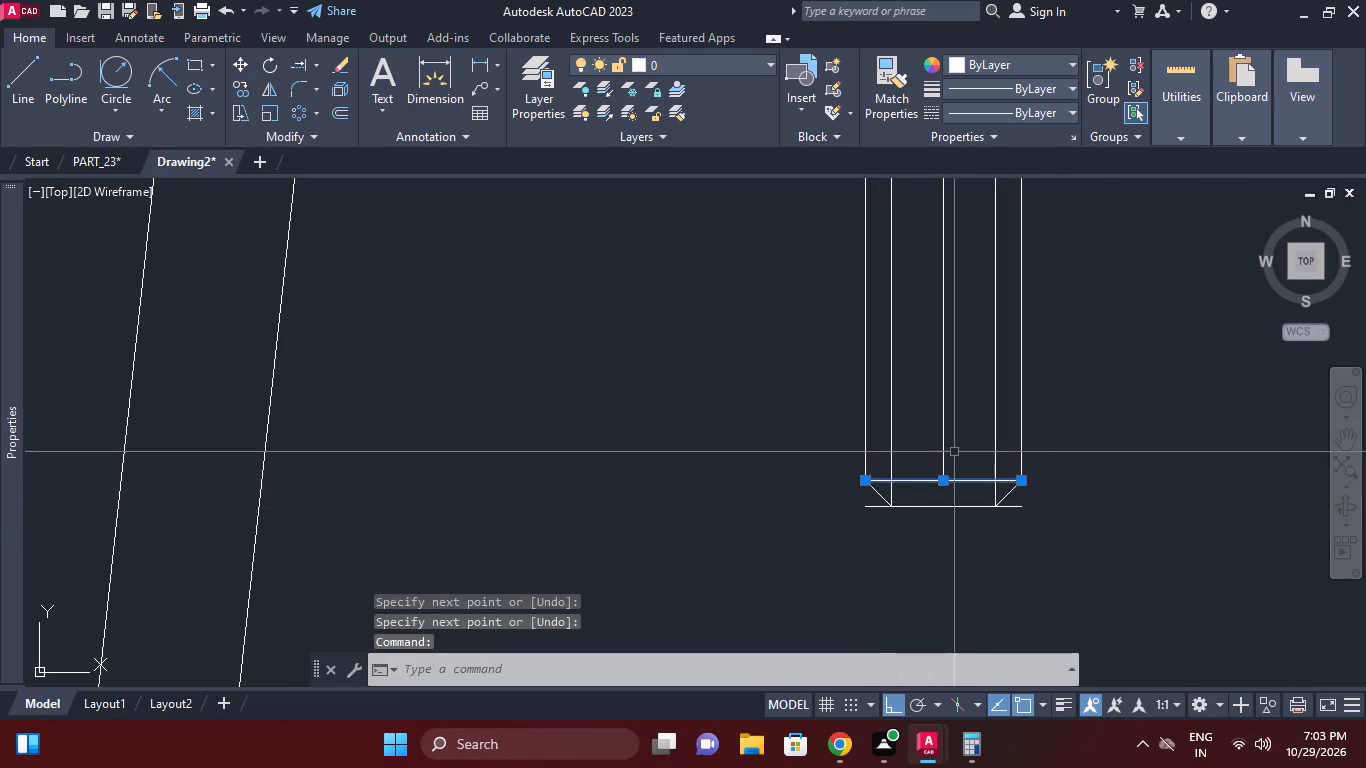
pyautogui.rightClick(951, 451)
pyautogui.click(985, 330)
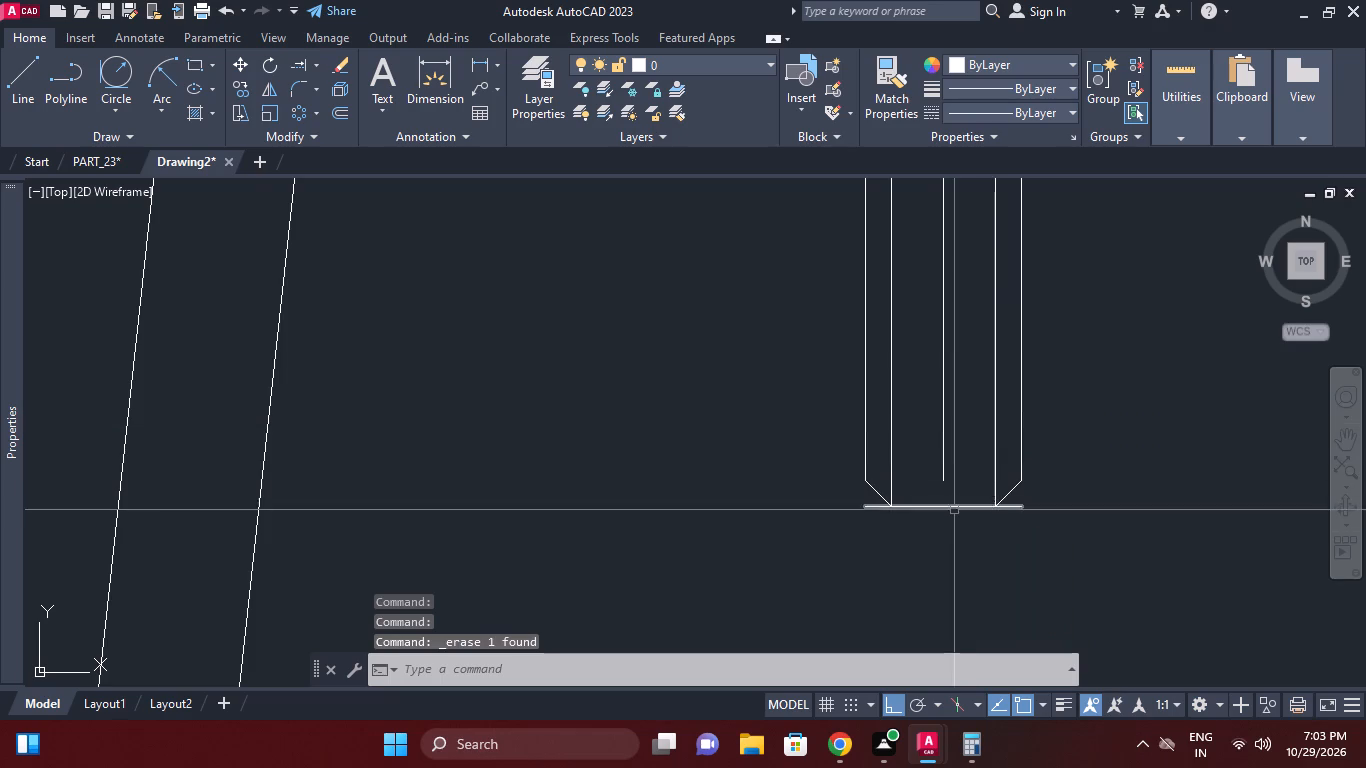
pyautogui.click(954, 511)
pyautogui.rightClick(949, 495)
pyautogui.click(1012, 328)
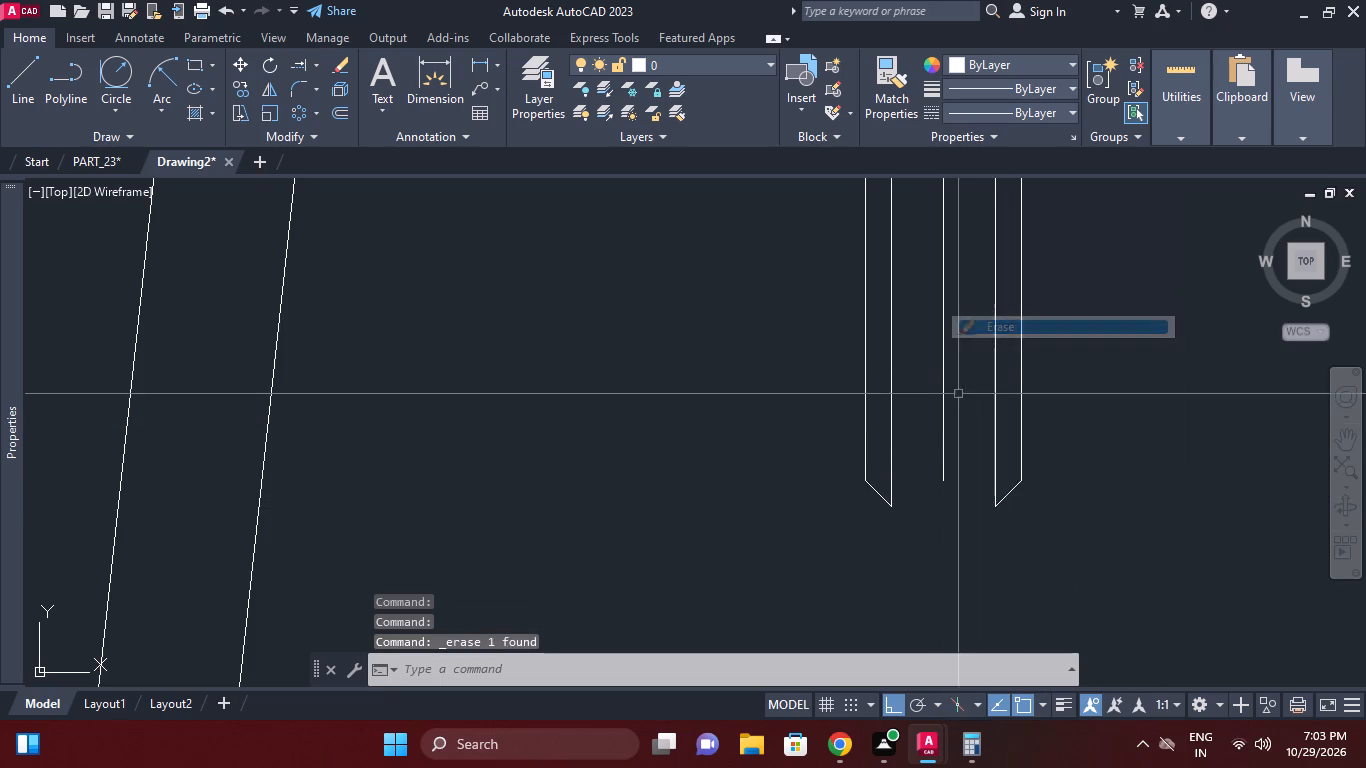
# Erase the centreline and the two inner vertical lines inside the strip.
pyautogui.scroll(-1, 956, 415)
pyautogui.moveTo(956, 418); pyautogui.dragTo(957, 470, button='middle')
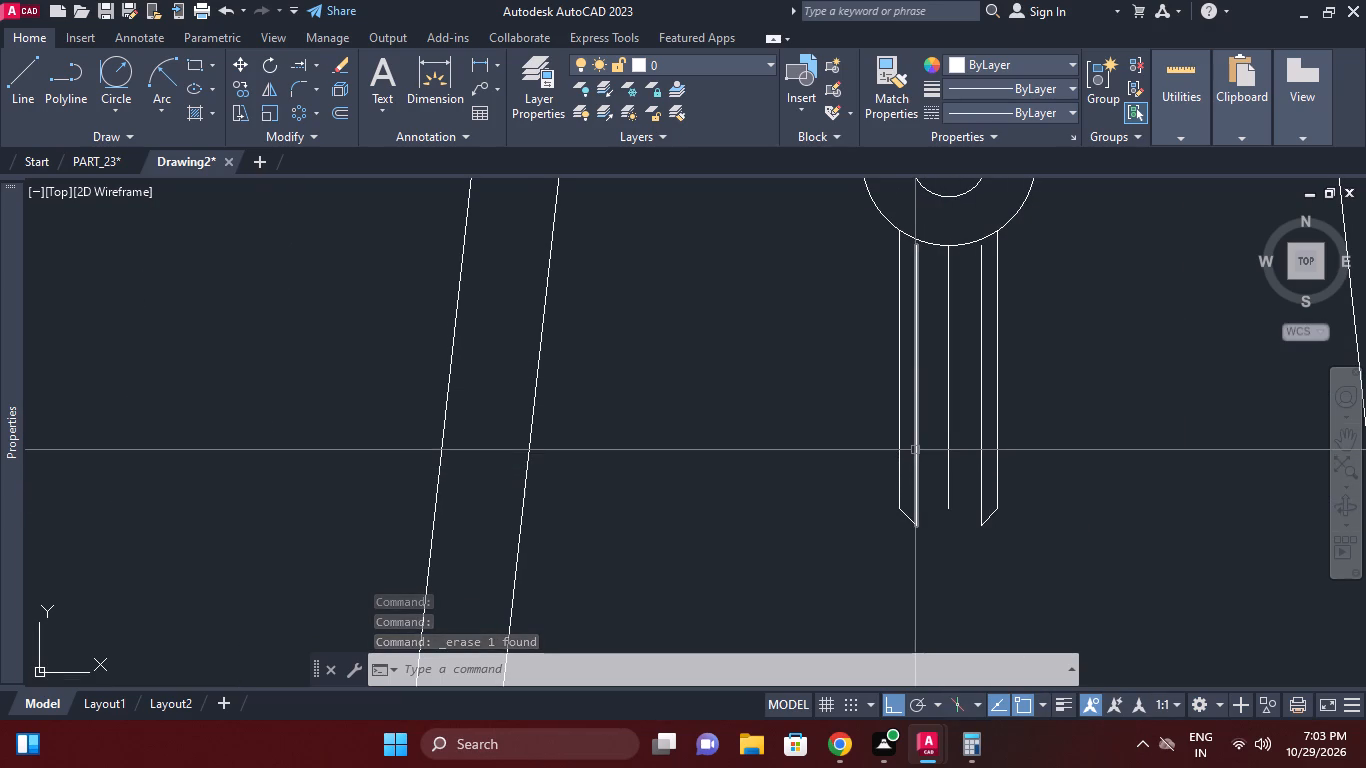
pyautogui.click(915, 450)
pyautogui.click(950, 427)
pyautogui.click(977, 394)
pyautogui.click(980, 378)
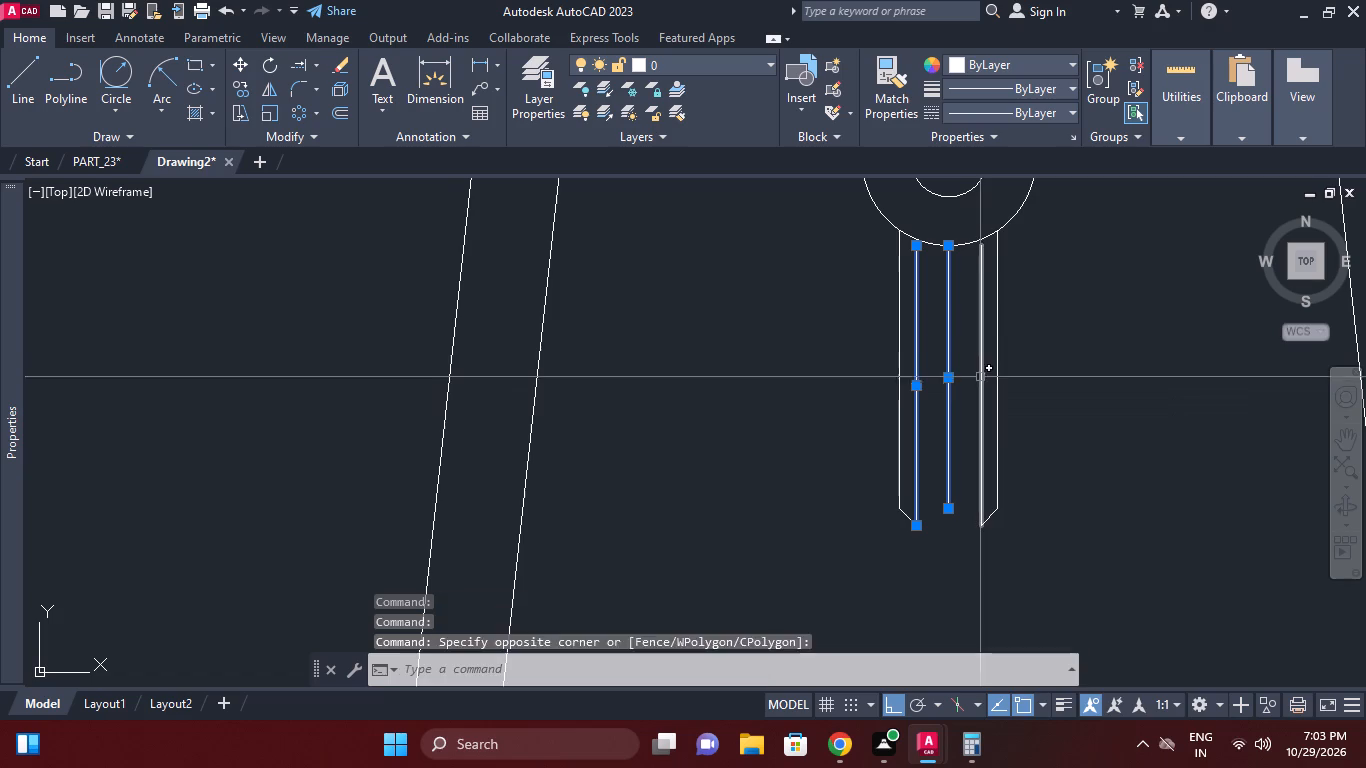
pyautogui.click(980, 366)
pyautogui.rightClick(979, 360)
pyautogui.click(1042, 353)
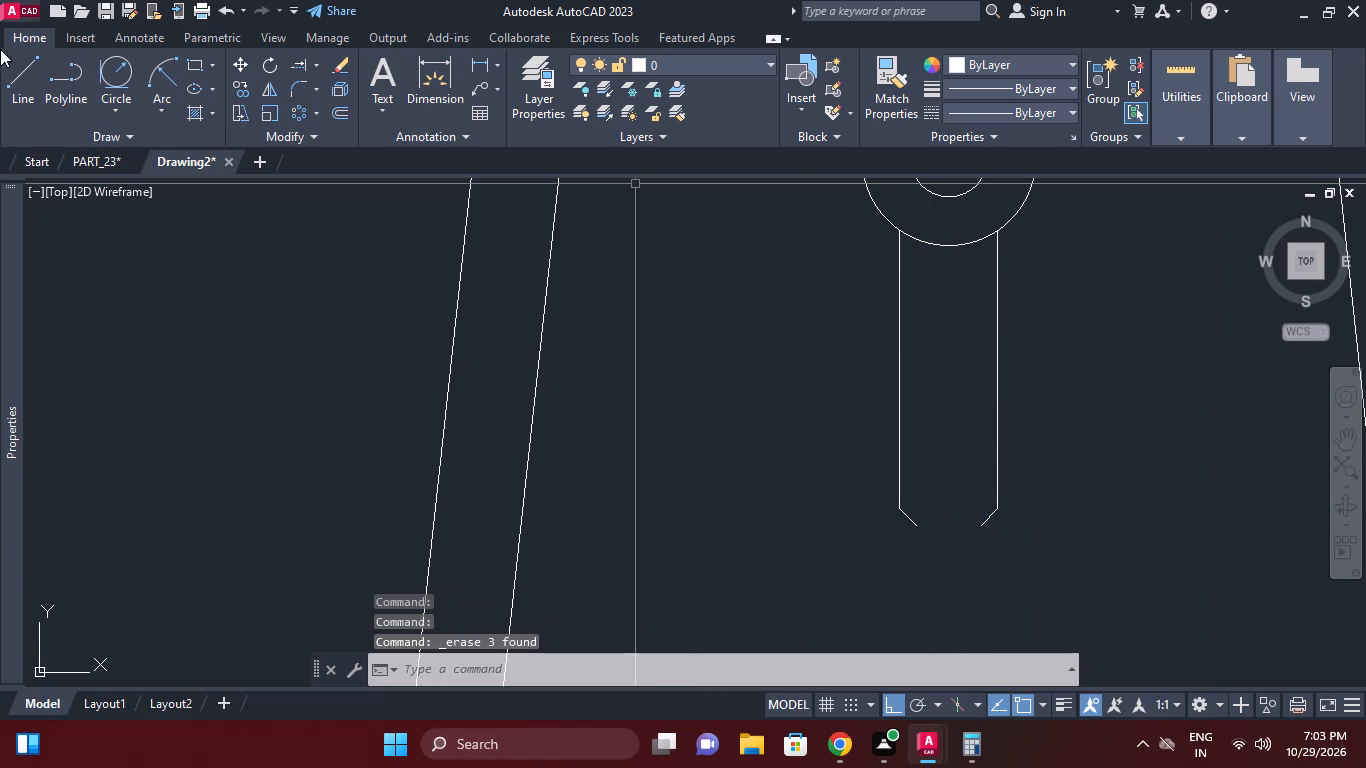
# Draw a 6 mm horizontal line joining the lower ends of the two diagonal corner lines.
pyautogui.click(17, 84)
pyautogui.click(916, 524)
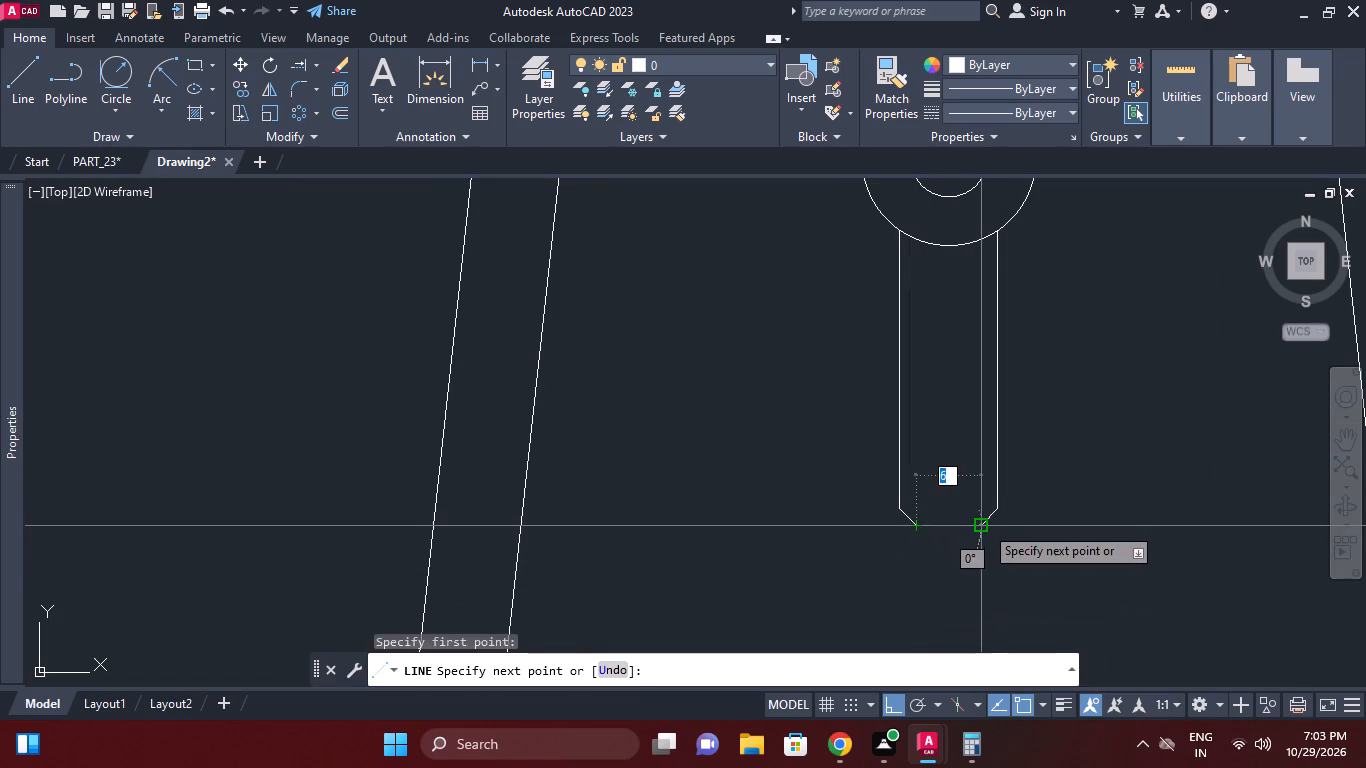
pyautogui.click(984, 524)
pyautogui.rightClick(1034, 524)
pyautogui.click(1077, 327)
# Draw an 8 mm radius circle tangent to the left leg's inner line and the base's top edge.
pyautogui.scroll(-3, 1077, 327)
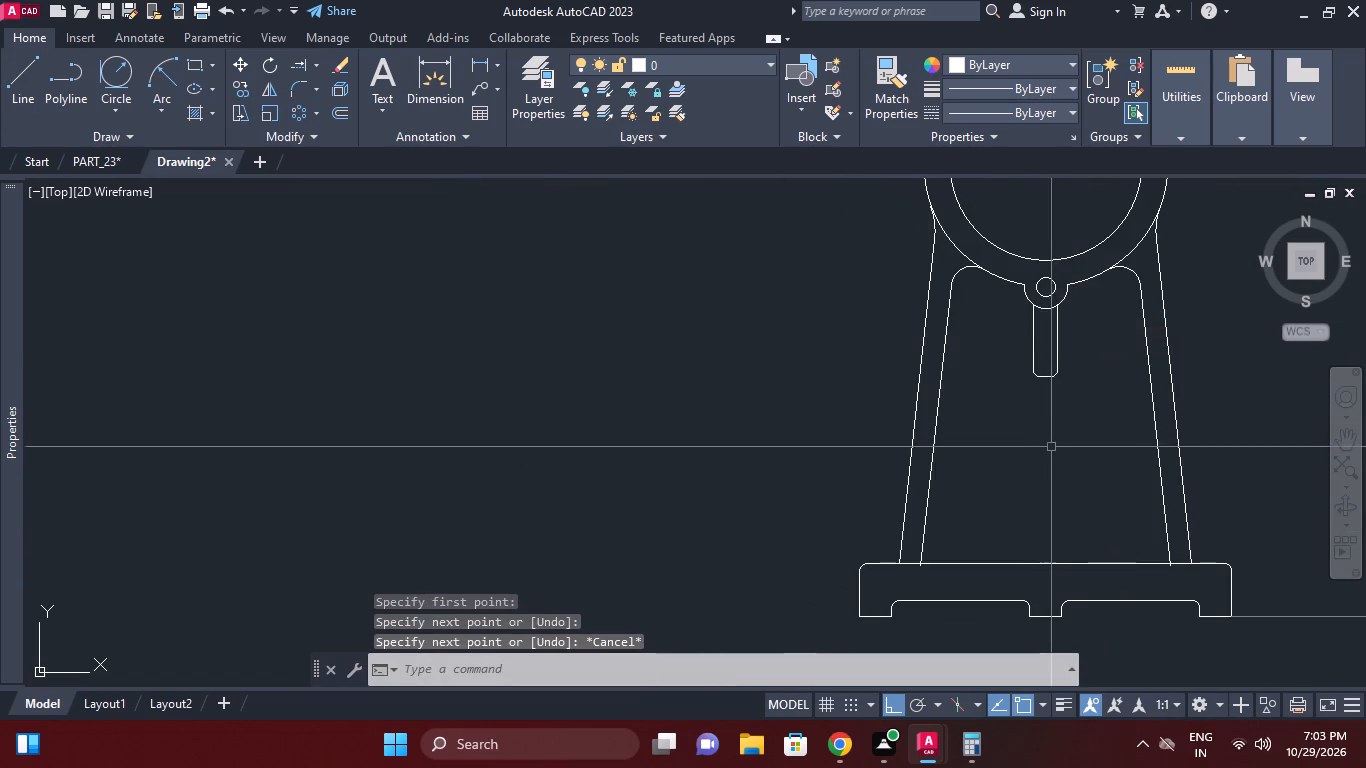
pyautogui.scroll(-1, 1008, 506)
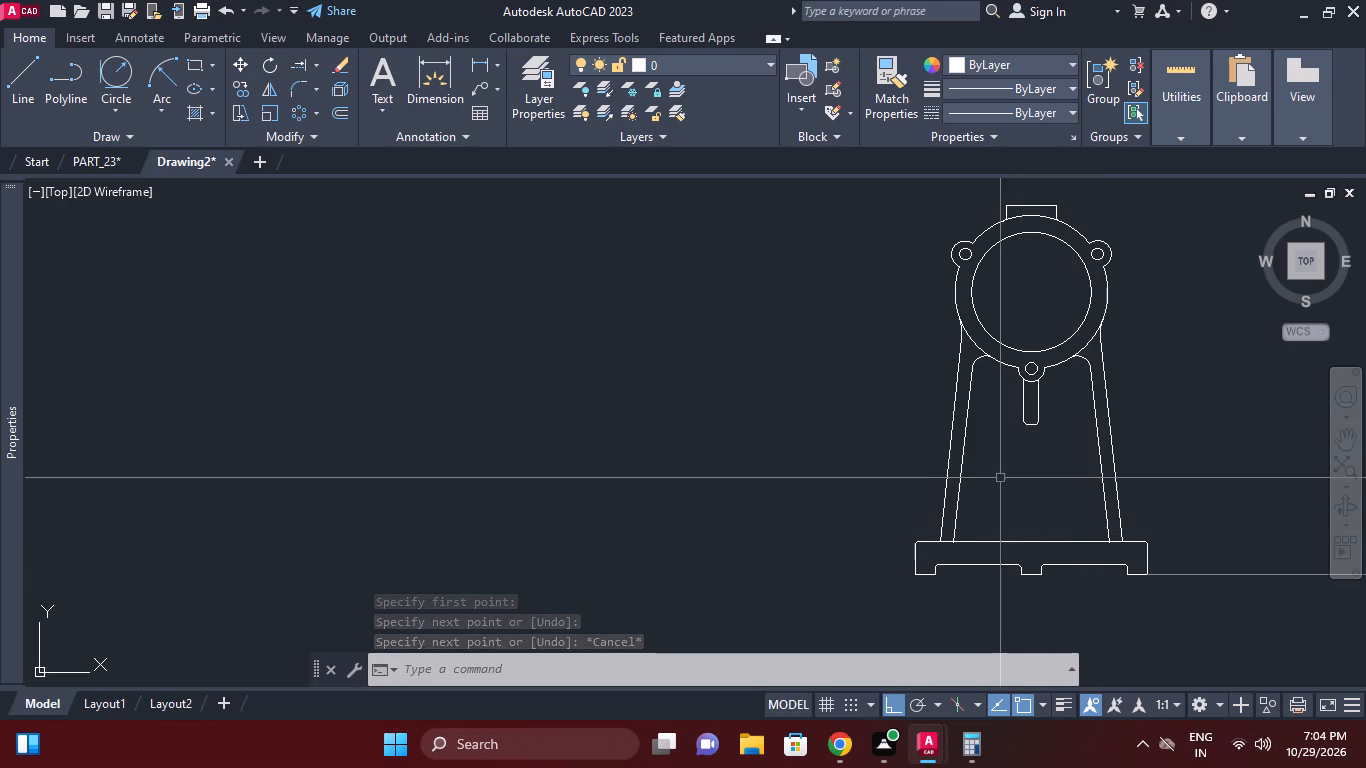
pyautogui.moveTo(988, 477); pyautogui.dragTo(830, 517, button='middle')
pyautogui.moveTo(945, 551); pyautogui.dragTo(939, 530, button='middle')
pyautogui.scroll(-1, 928, 641)
pyautogui.moveTo(981, 540); pyautogui.dragTo(878, 513, button='middle')
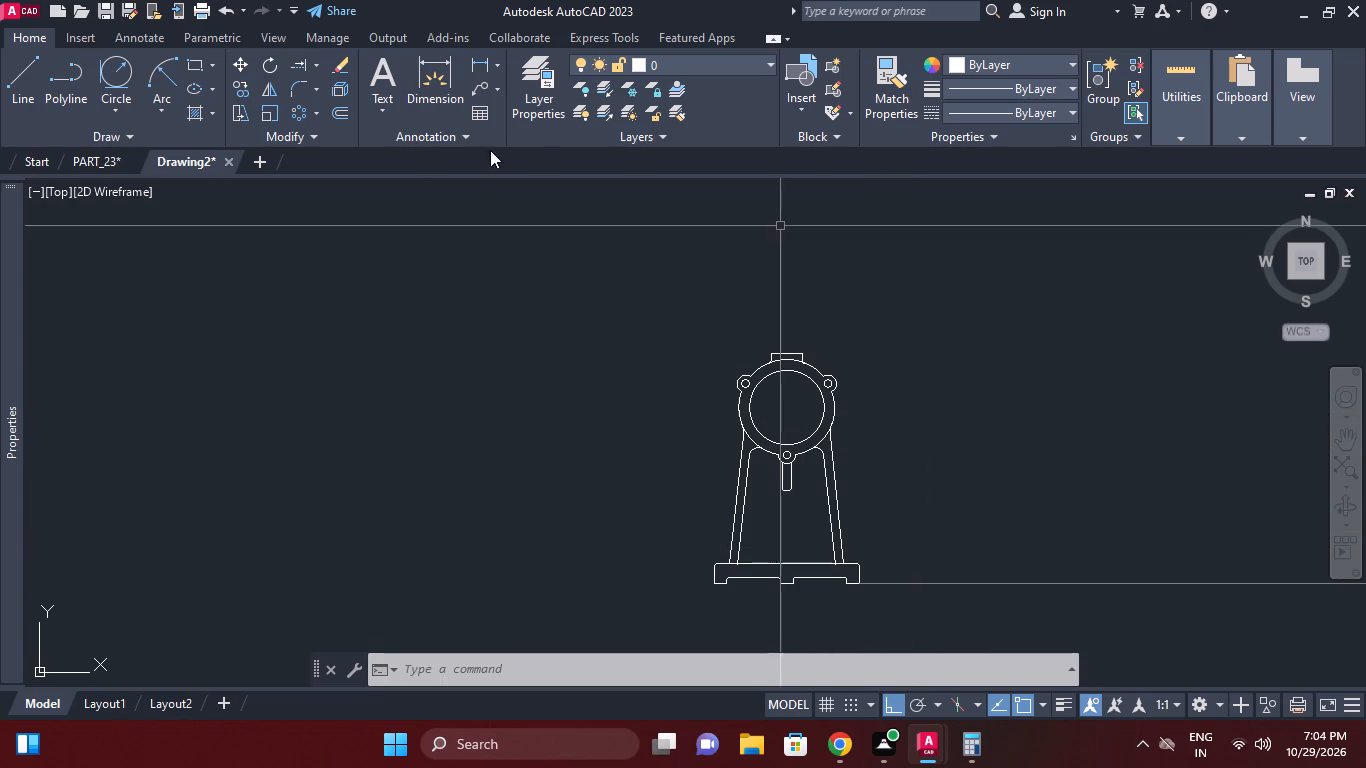
pyautogui.click(319, 74)
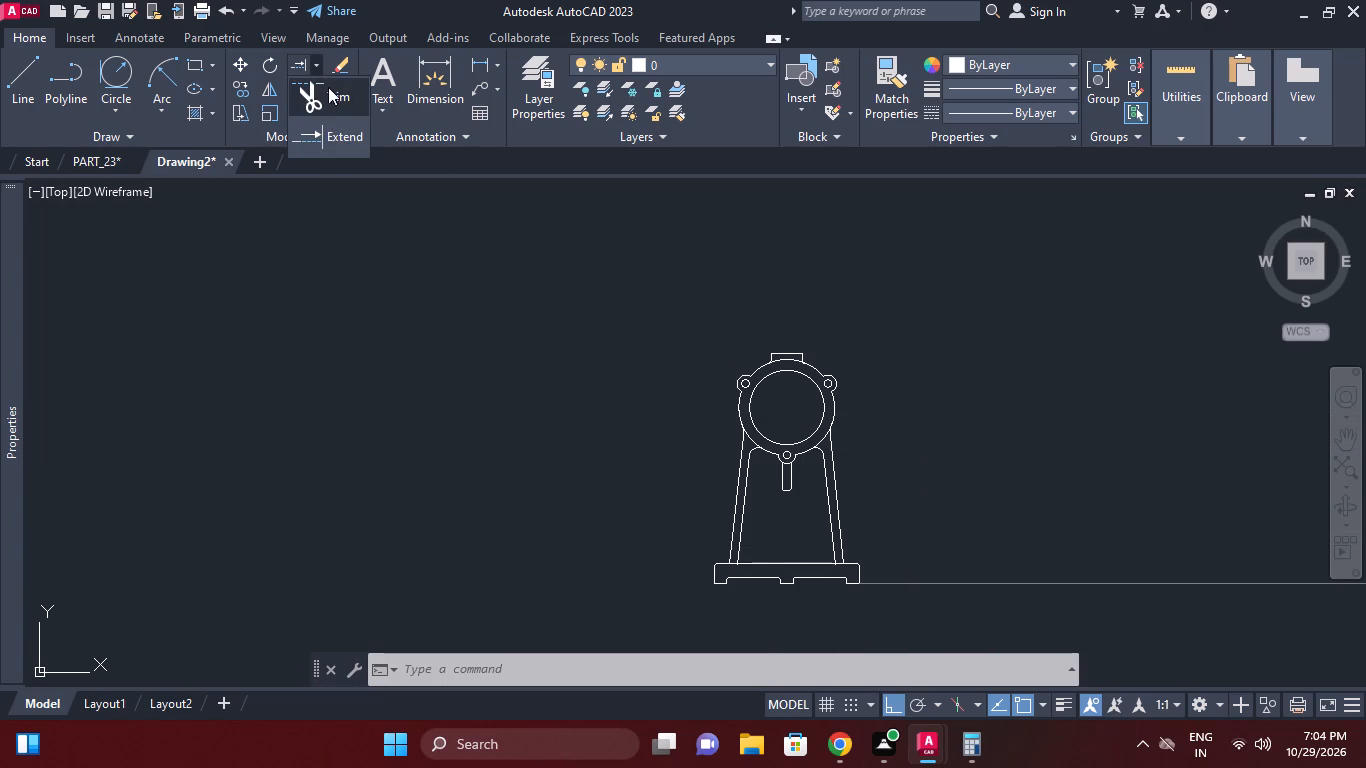
pyautogui.click(329, 86)
pyautogui.click(113, 79)
pyautogui.scroll(4, 802, 552)
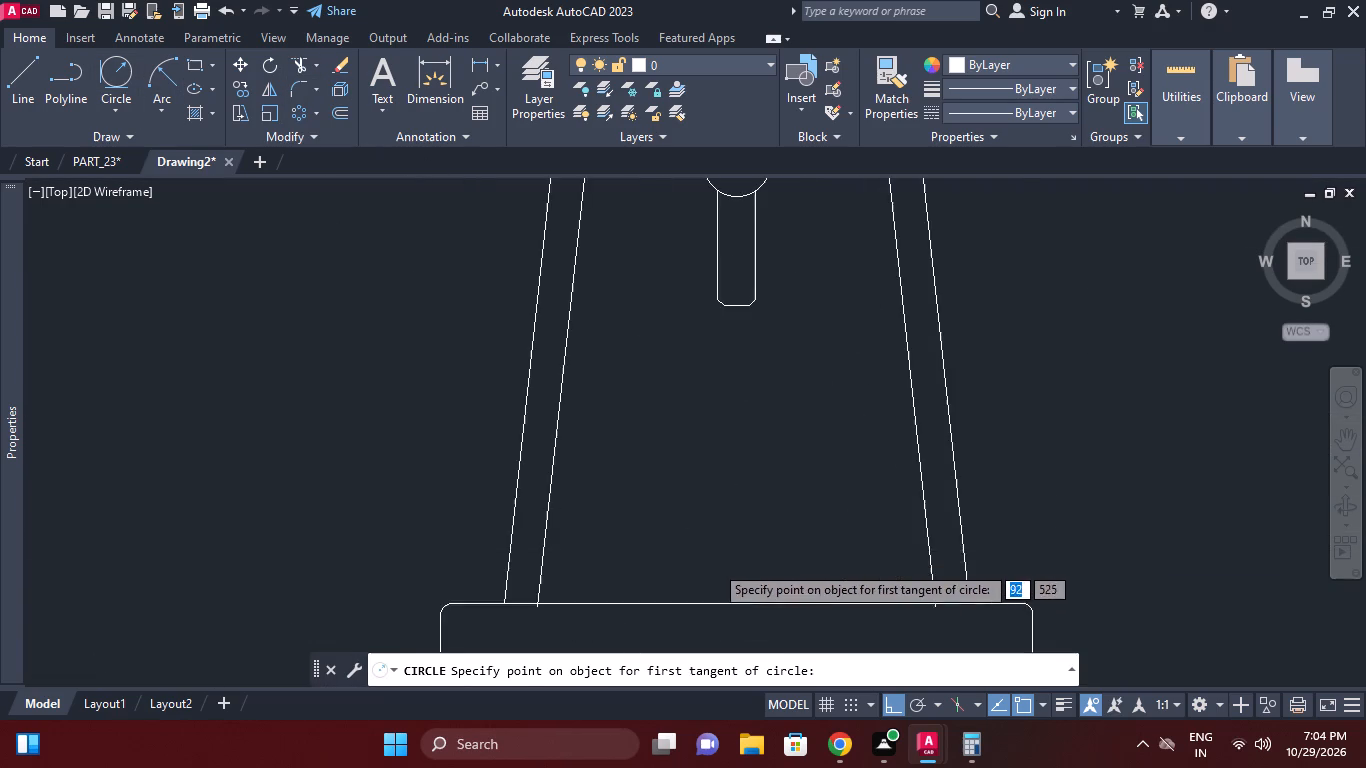
pyautogui.moveTo(714, 564); pyautogui.dragTo(786, 461, button='middle')
pyautogui.click(506, 480)
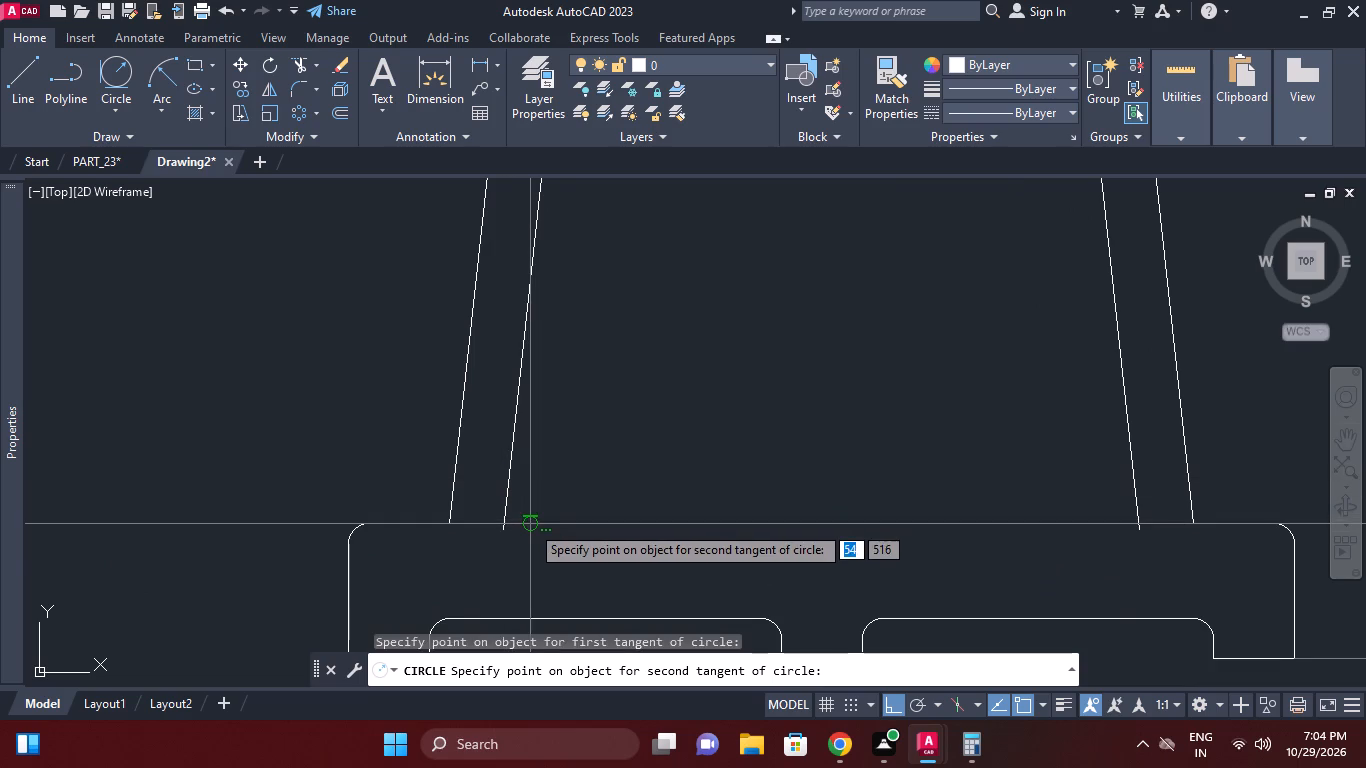
pyautogui.click(530, 524)
pyautogui.press('8')
pyautogui.press('Return')
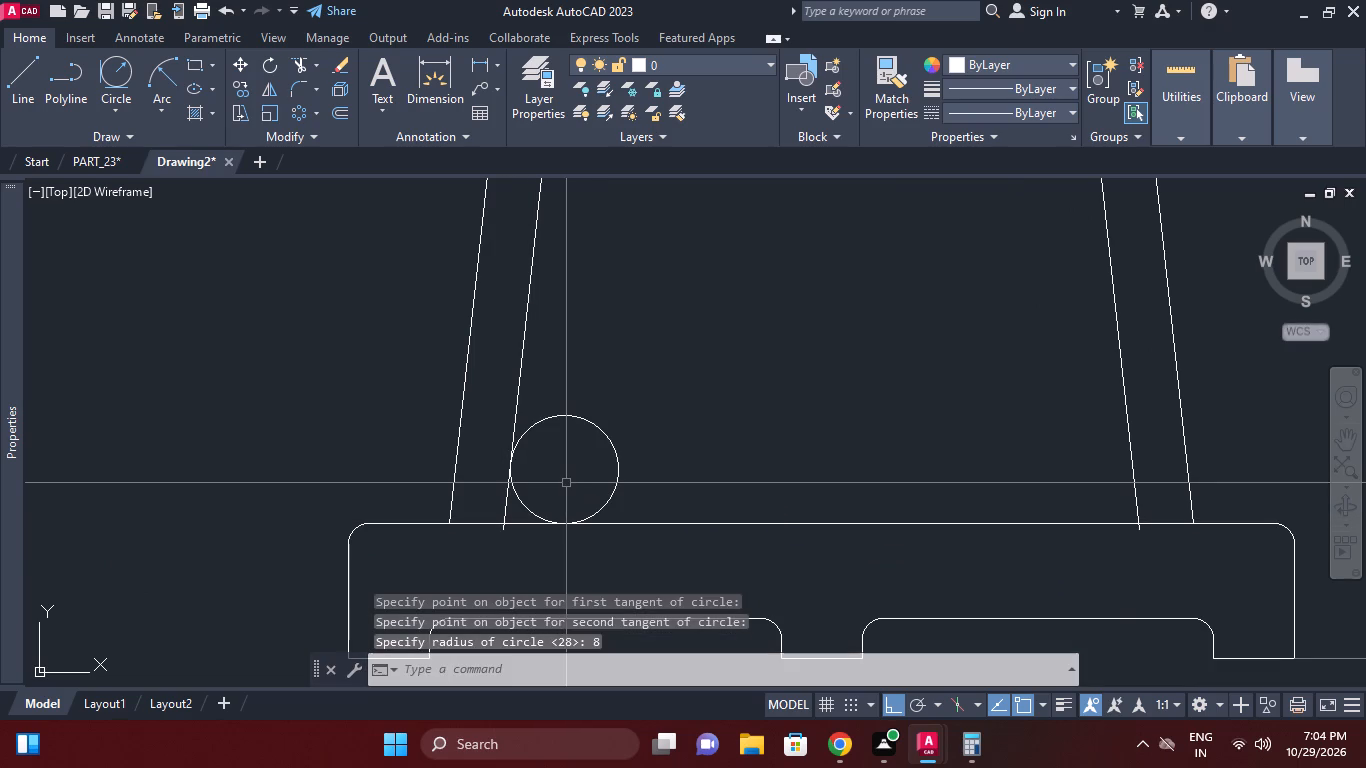
# Draw an 8 mm radius circle tangent to the base's top edge and the right leg's inner line.
pyautogui.rightClick(821, 465)
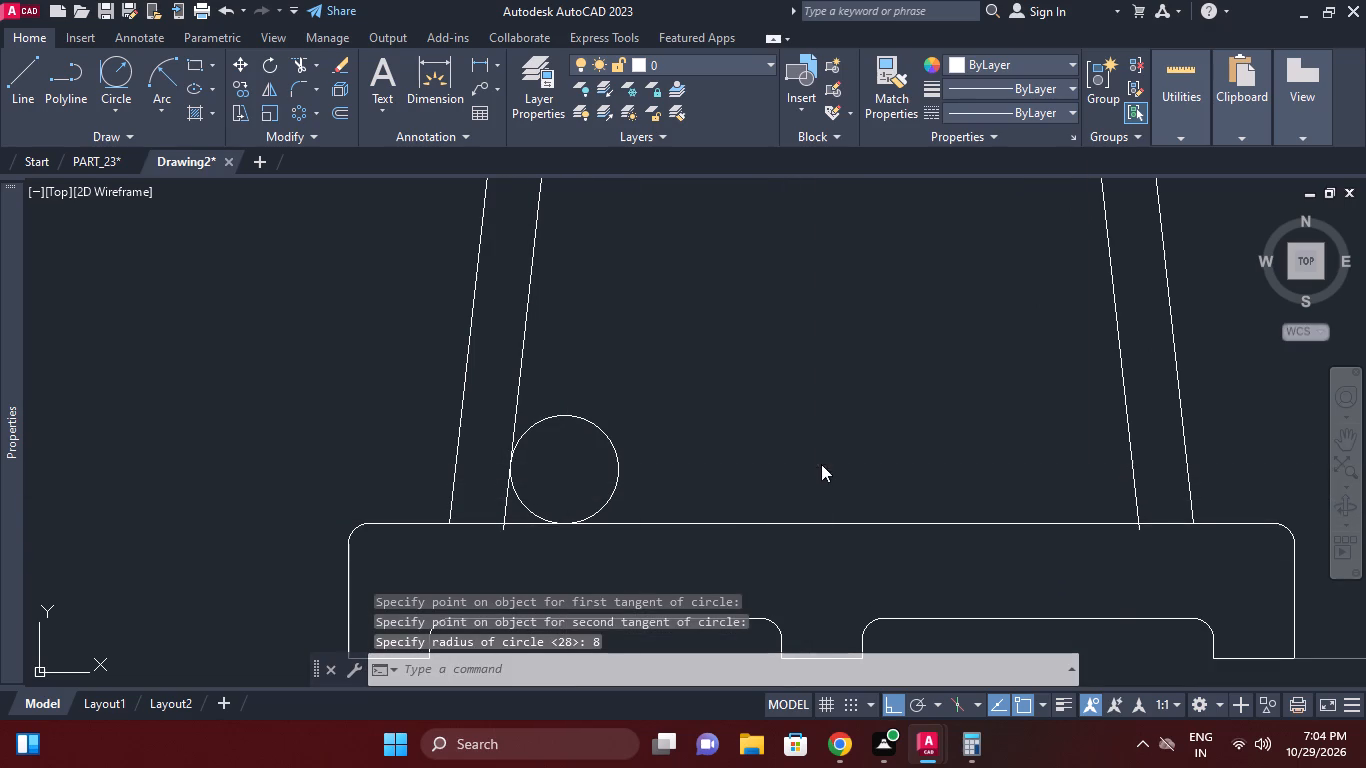
pyautogui.click(930, 65)
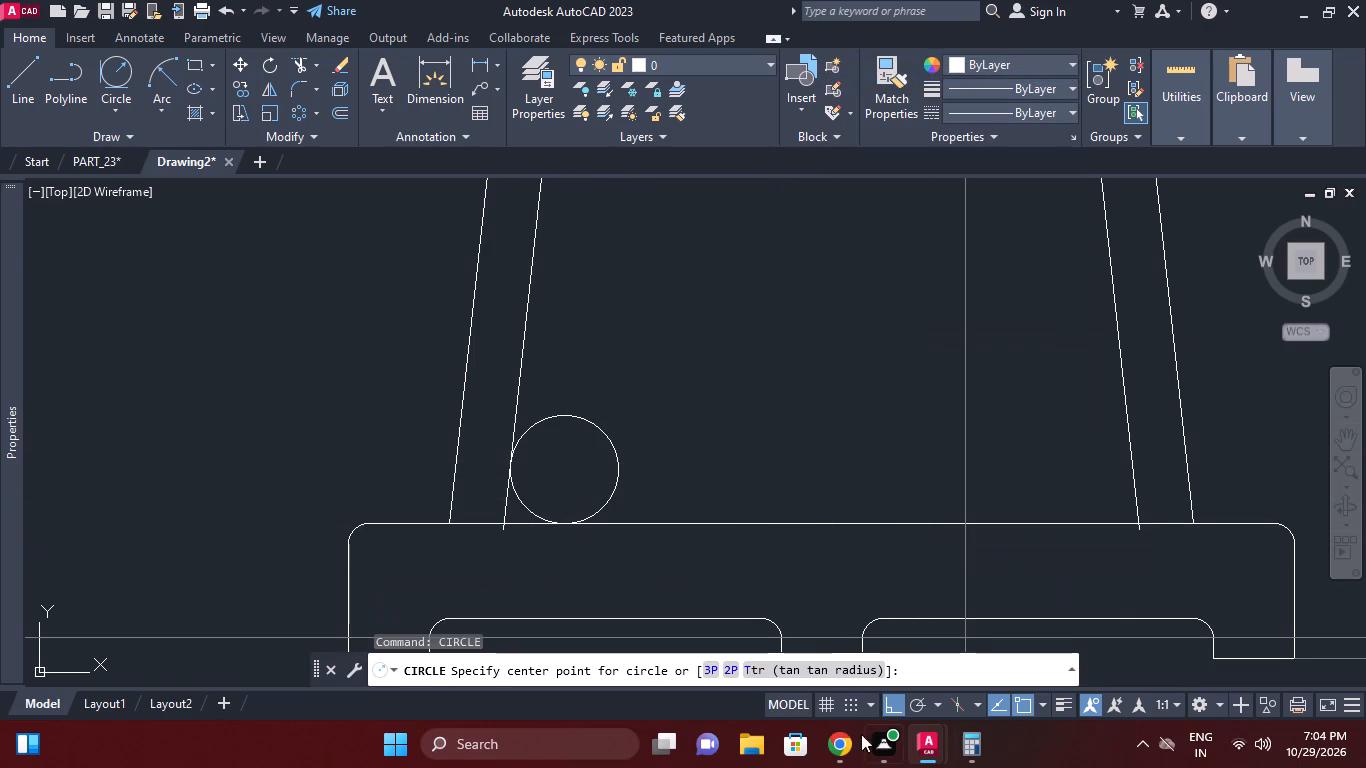
pyautogui.click(826, 675)
pyautogui.click(1073, 526)
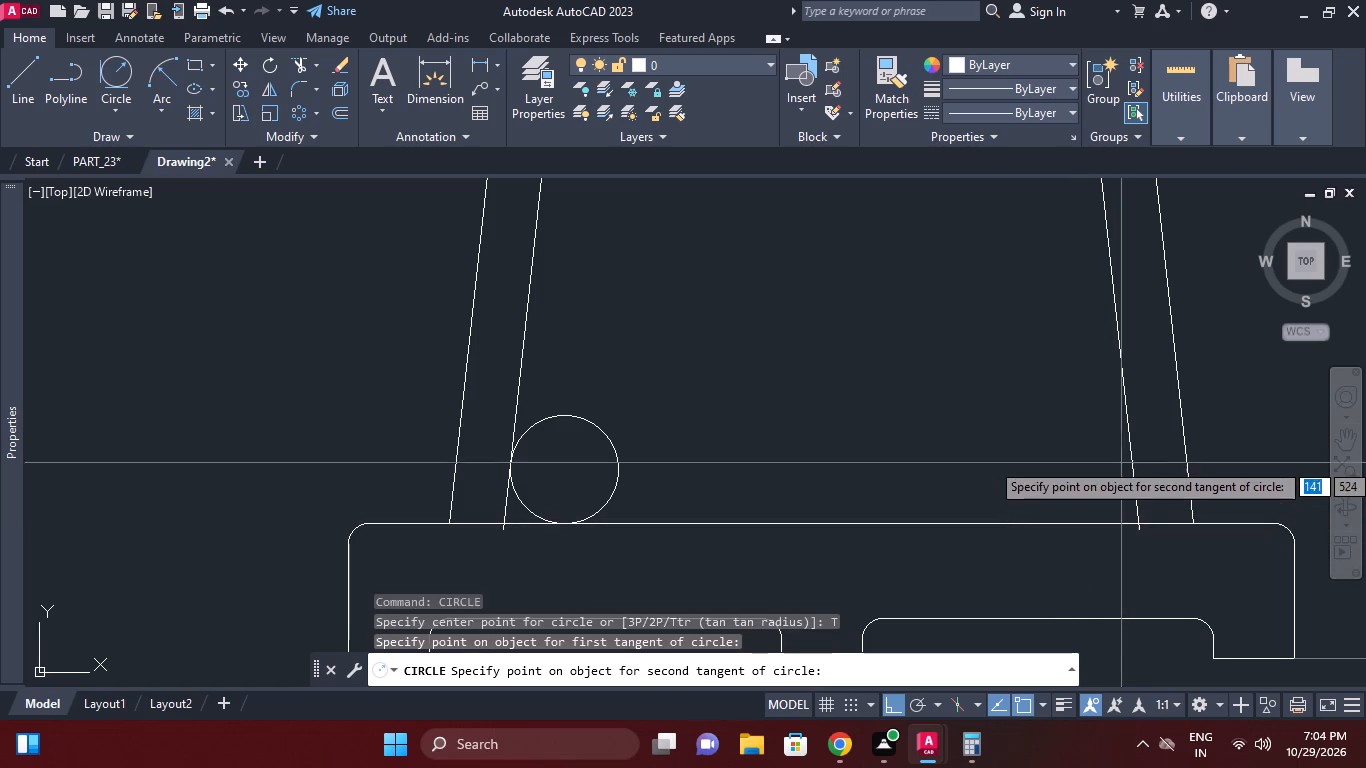
pyautogui.click(1123, 454)
pyautogui.rightClick(1092, 459)
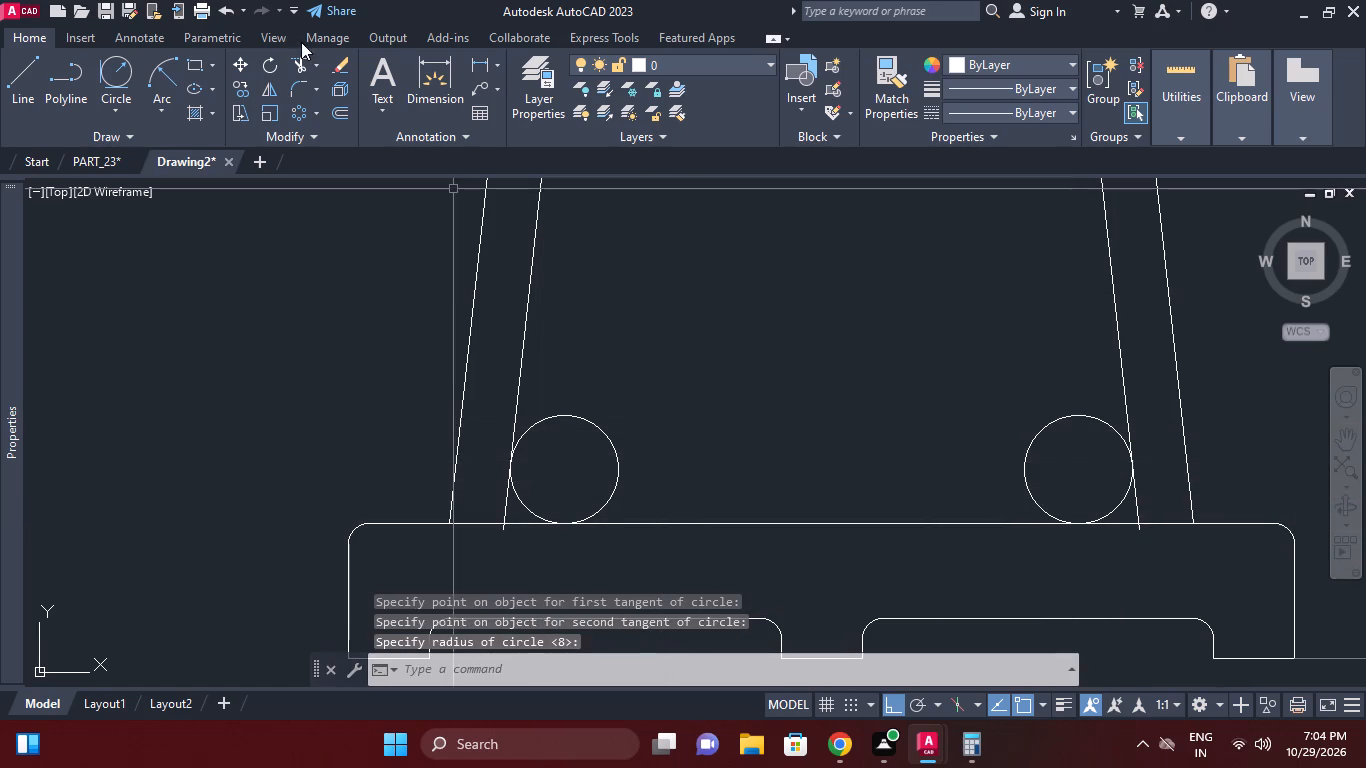
# Trim the left tangent circle and the inner leg line's lower end, leaving only the corner arc.
pyautogui.click(301, 59)
pyautogui.rightClick(517, 215)
pyautogui.click(570, 236)
pyautogui.scroll(2, 498, 527)
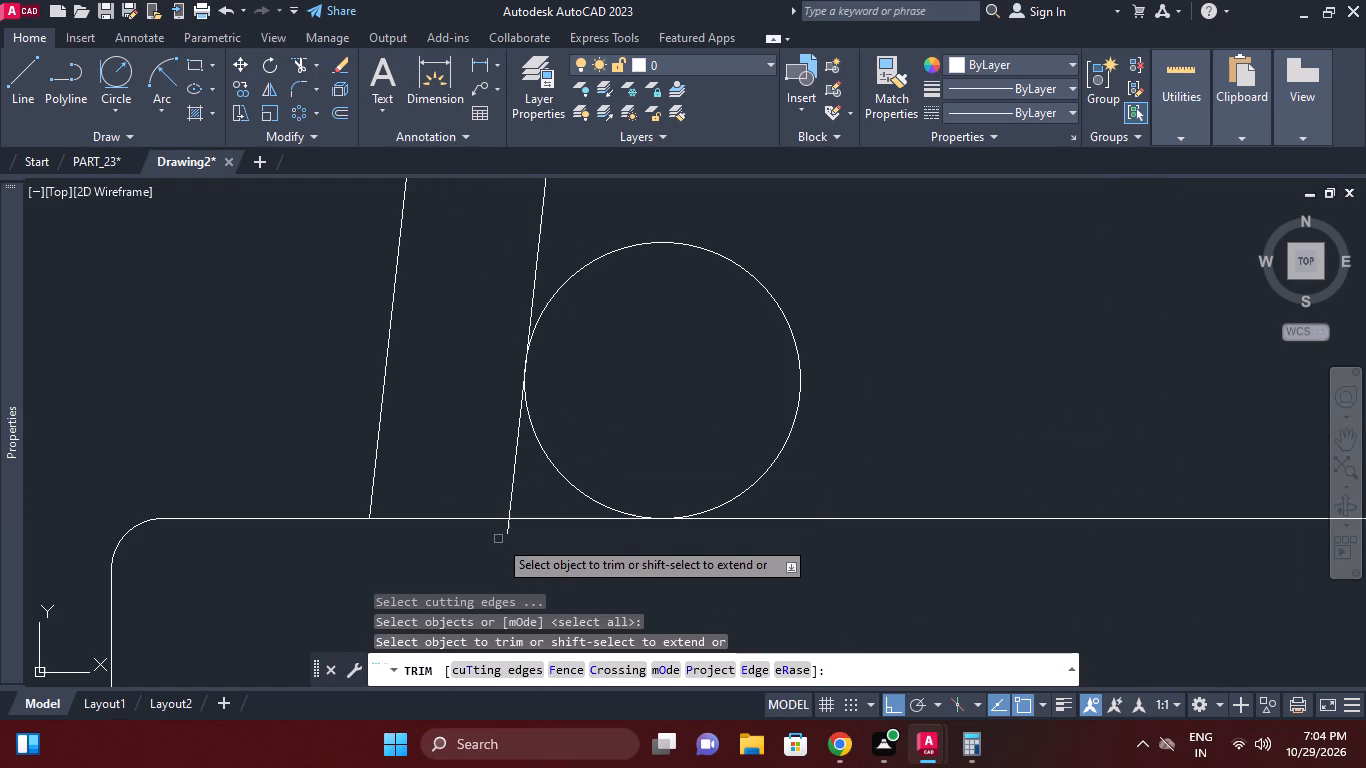
pyautogui.click(503, 534)
pyautogui.moveTo(835, 351); pyautogui.dragTo(835, 339)
pyautogui.click(752, 251)
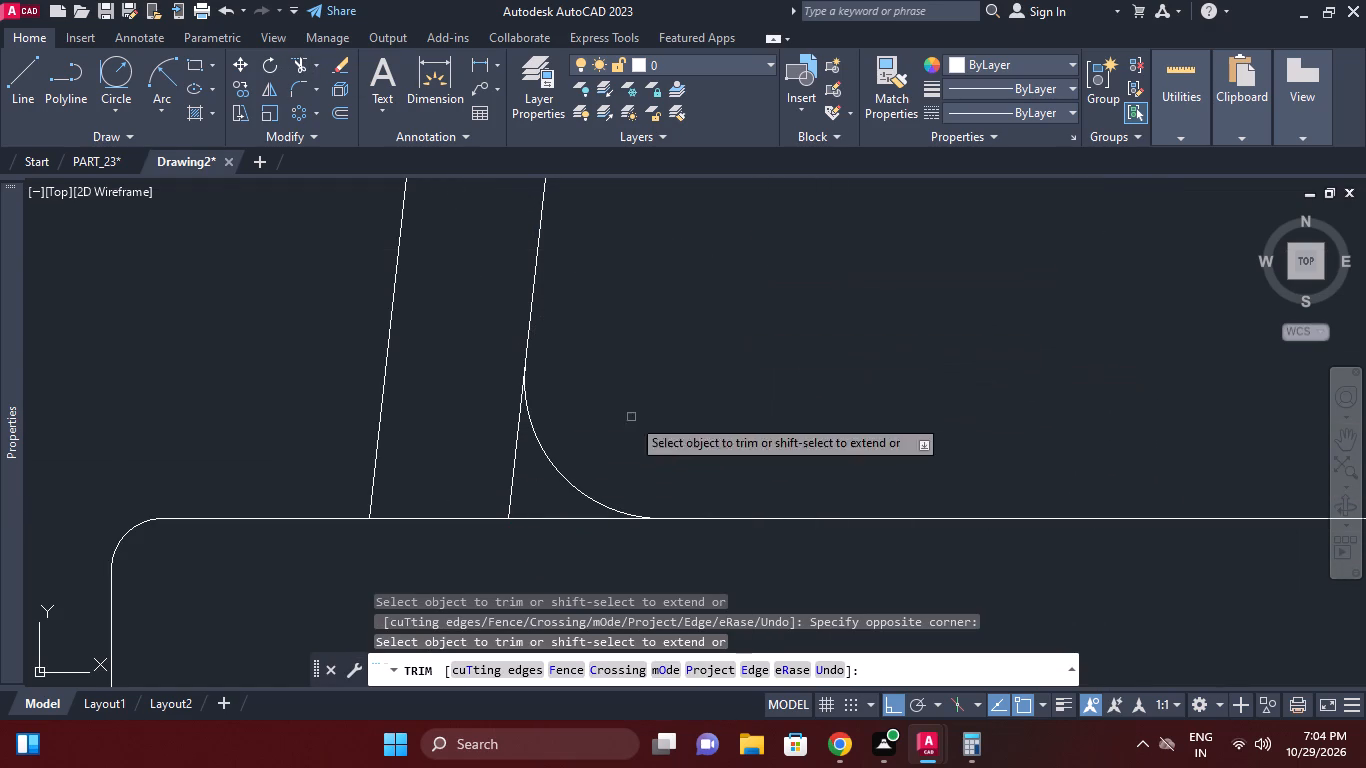
pyautogui.click(520, 487)
pyautogui.click(481, 442)
# Trim the right tangent circle and the inner leg line beside it, leaving only the corner arc.
pyautogui.scroll(-4, 663, 425)
pyautogui.moveTo(768, 468); pyautogui.dragTo(707, 495, button='middle')
pyautogui.scroll(1, 784, 486)
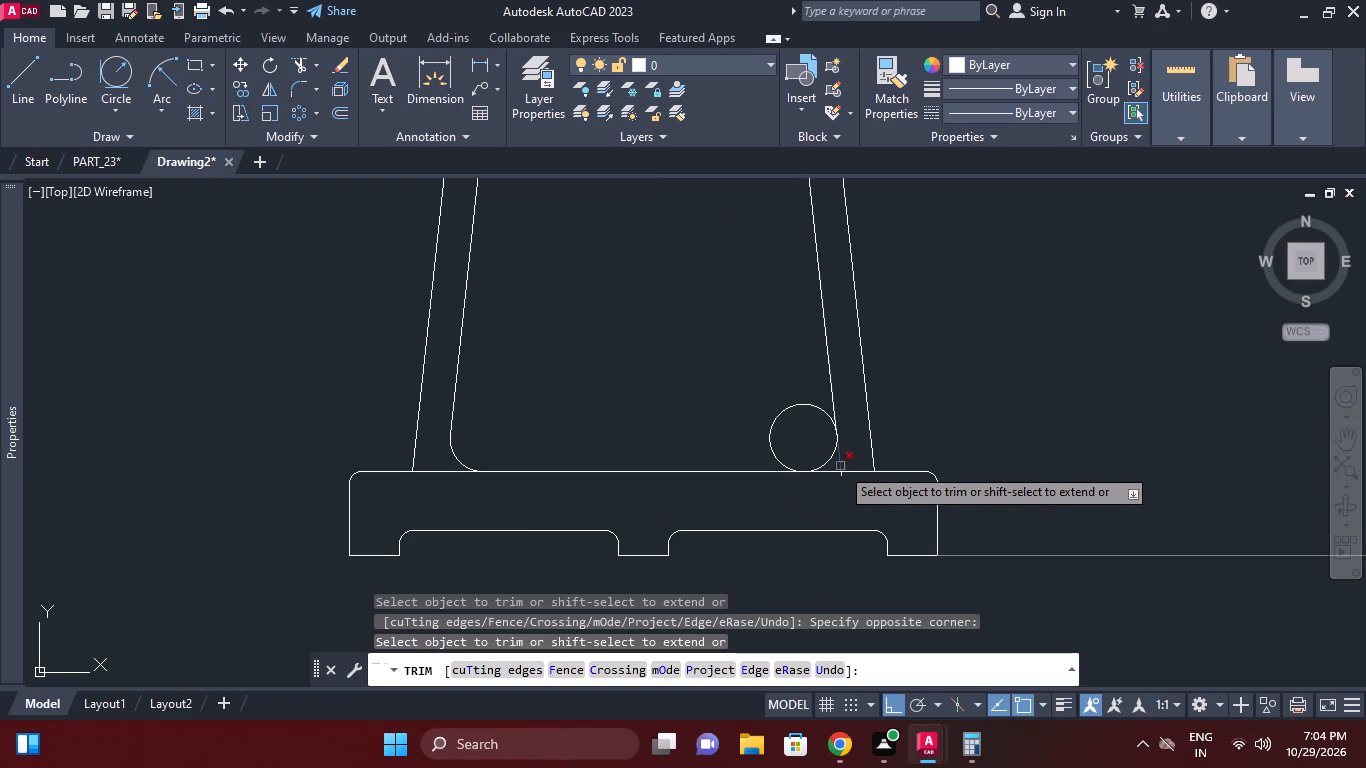
pyautogui.click(840, 464)
pyautogui.click(804, 417)
pyautogui.click(776, 383)
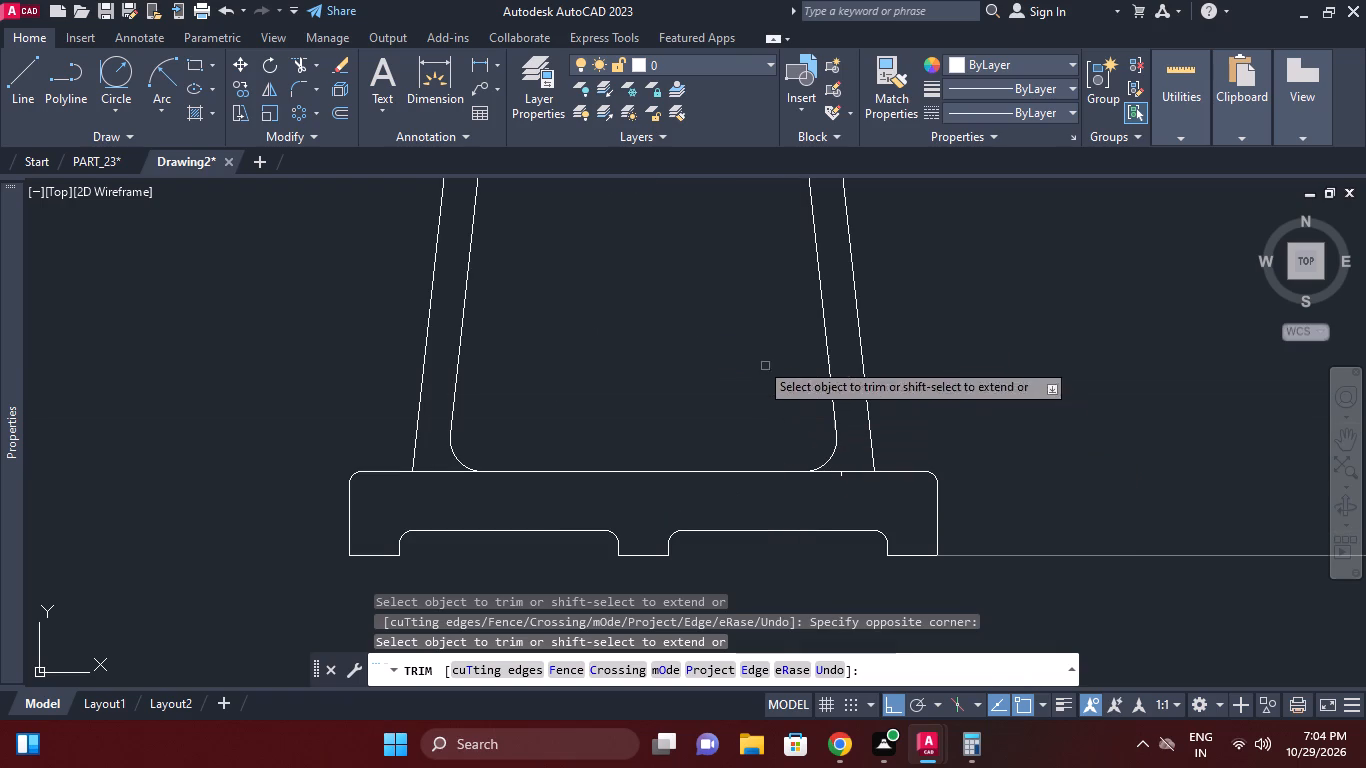
# Erase the leftover stub of the right leg's inner line just below the base's top edge.
pyautogui.scroll(2, 813, 467)
pyautogui.rightClick(912, 521)
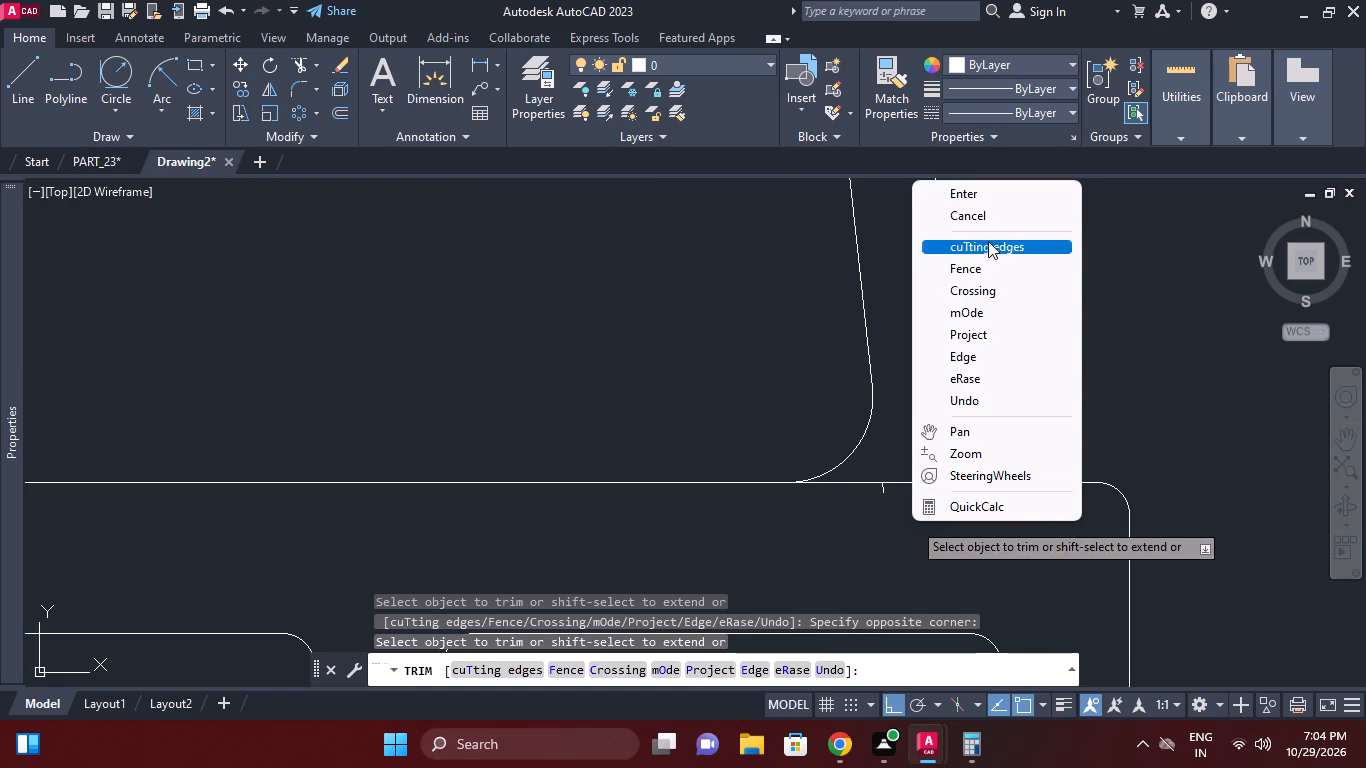
pyautogui.click(988, 200)
pyautogui.scroll(2, 907, 463)
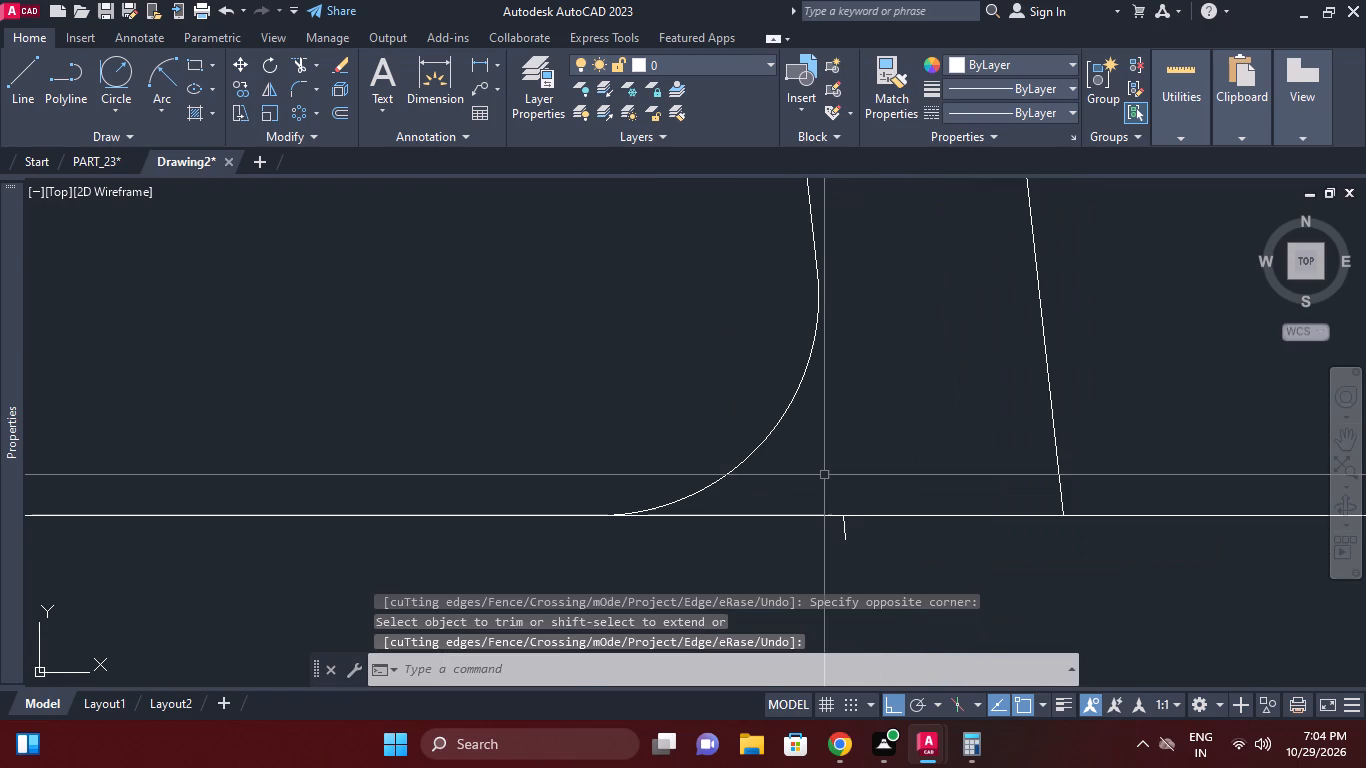
pyautogui.click(821, 477)
pyautogui.click(862, 567)
pyautogui.rightClick(872, 454)
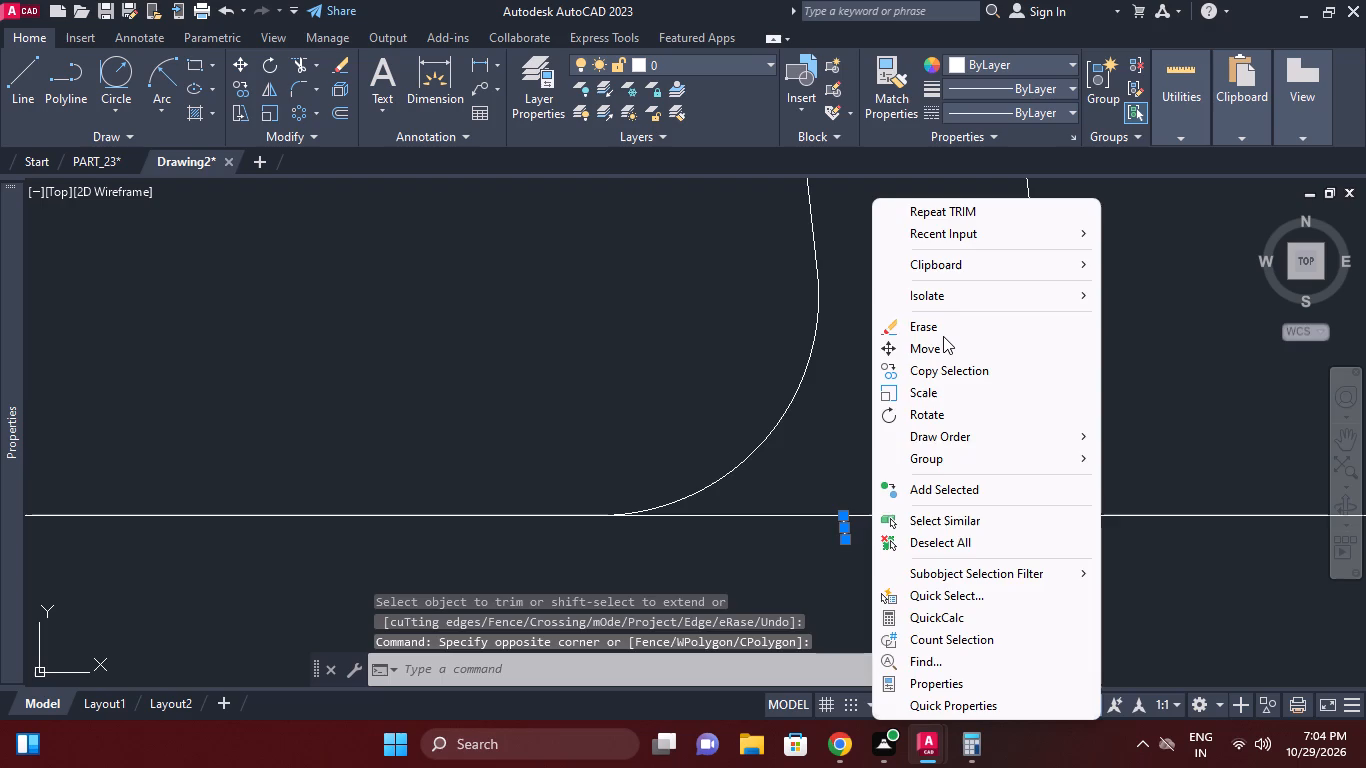
pyautogui.click(943, 336)
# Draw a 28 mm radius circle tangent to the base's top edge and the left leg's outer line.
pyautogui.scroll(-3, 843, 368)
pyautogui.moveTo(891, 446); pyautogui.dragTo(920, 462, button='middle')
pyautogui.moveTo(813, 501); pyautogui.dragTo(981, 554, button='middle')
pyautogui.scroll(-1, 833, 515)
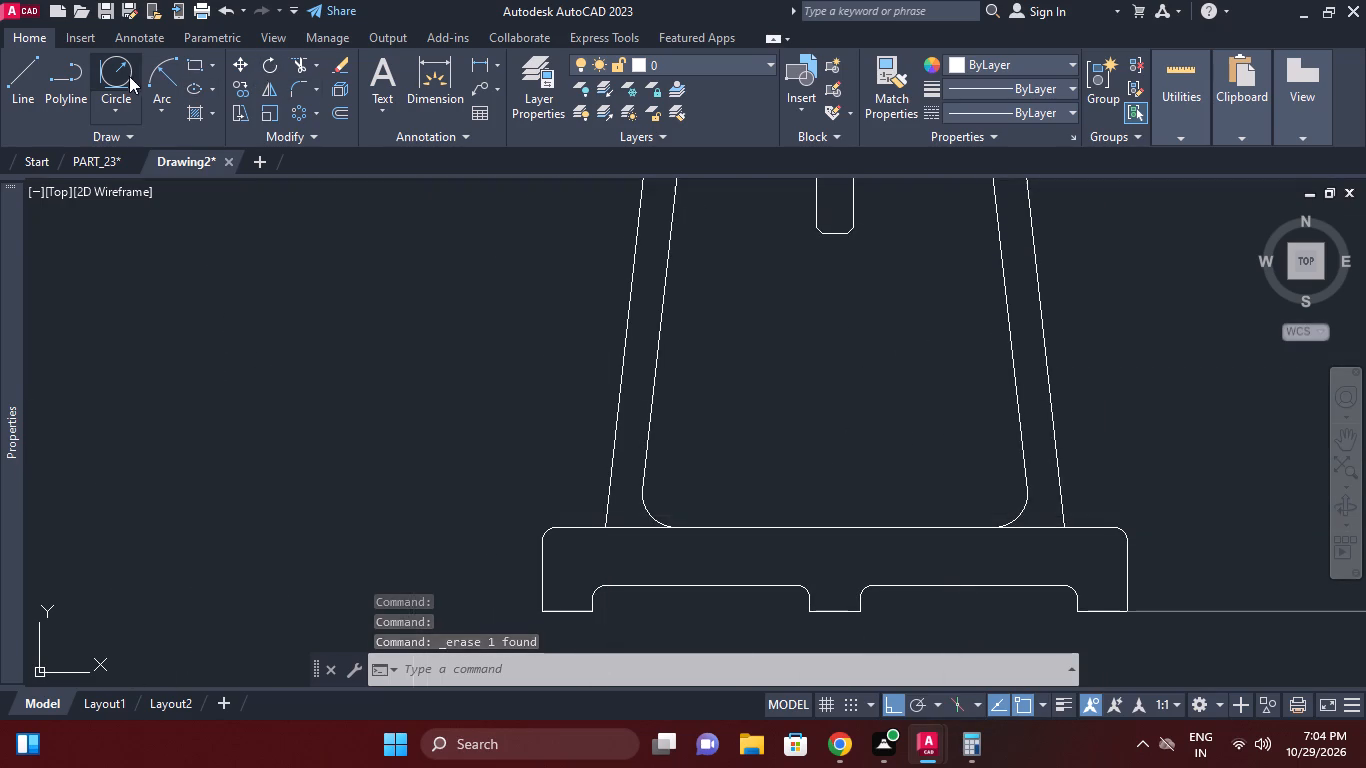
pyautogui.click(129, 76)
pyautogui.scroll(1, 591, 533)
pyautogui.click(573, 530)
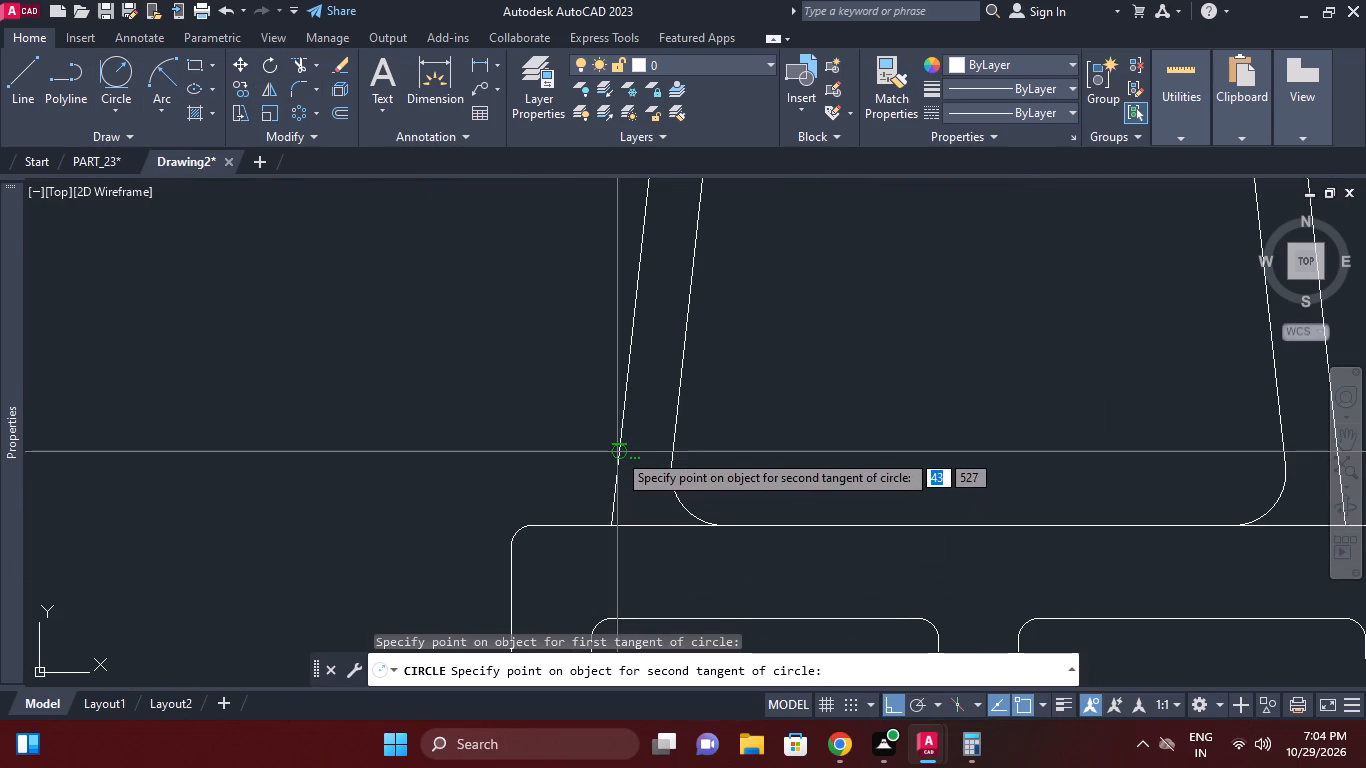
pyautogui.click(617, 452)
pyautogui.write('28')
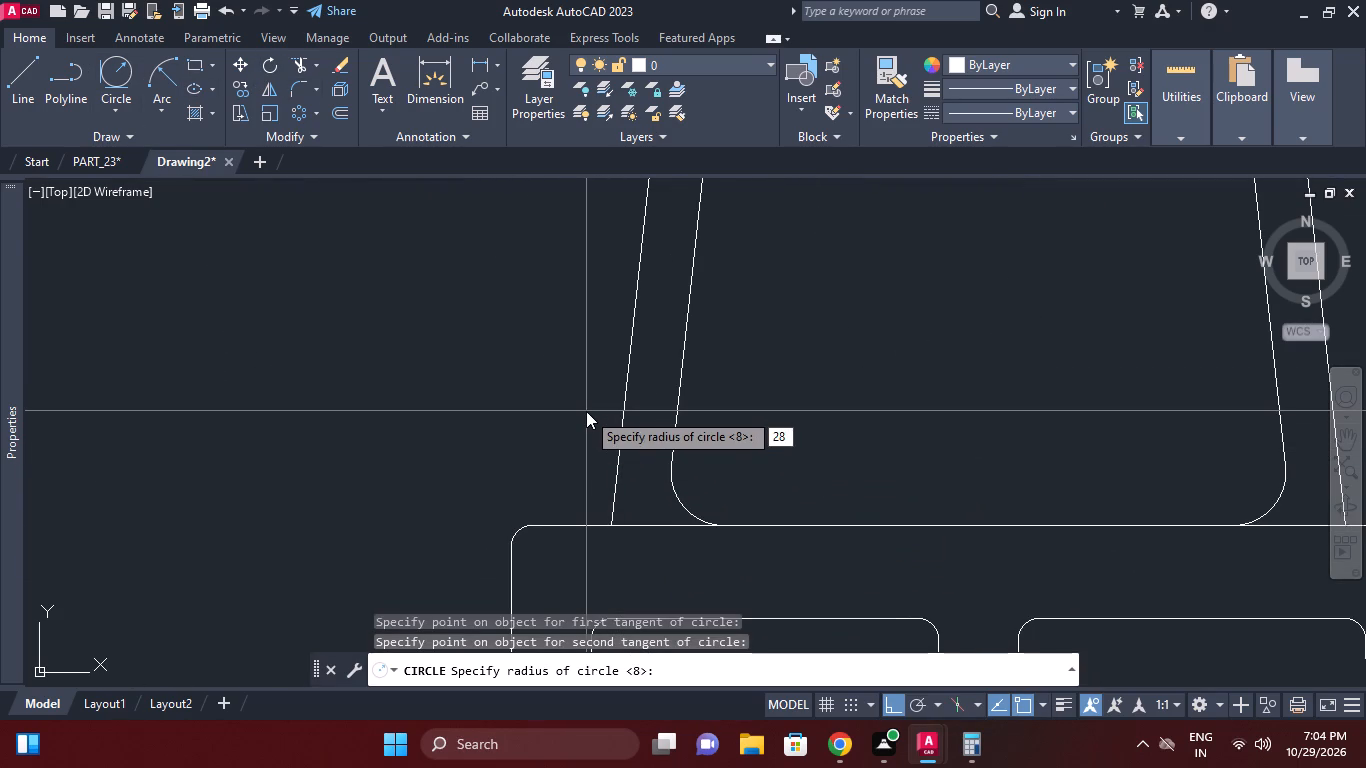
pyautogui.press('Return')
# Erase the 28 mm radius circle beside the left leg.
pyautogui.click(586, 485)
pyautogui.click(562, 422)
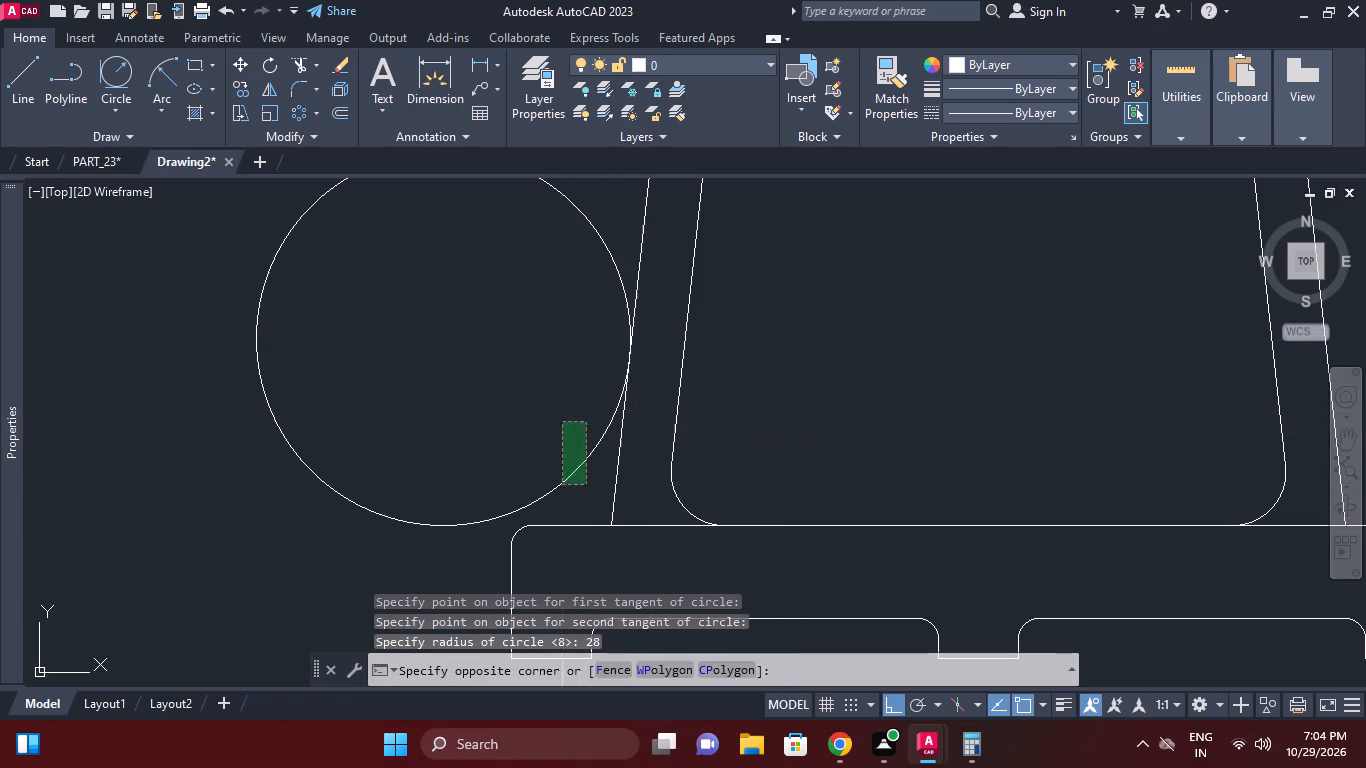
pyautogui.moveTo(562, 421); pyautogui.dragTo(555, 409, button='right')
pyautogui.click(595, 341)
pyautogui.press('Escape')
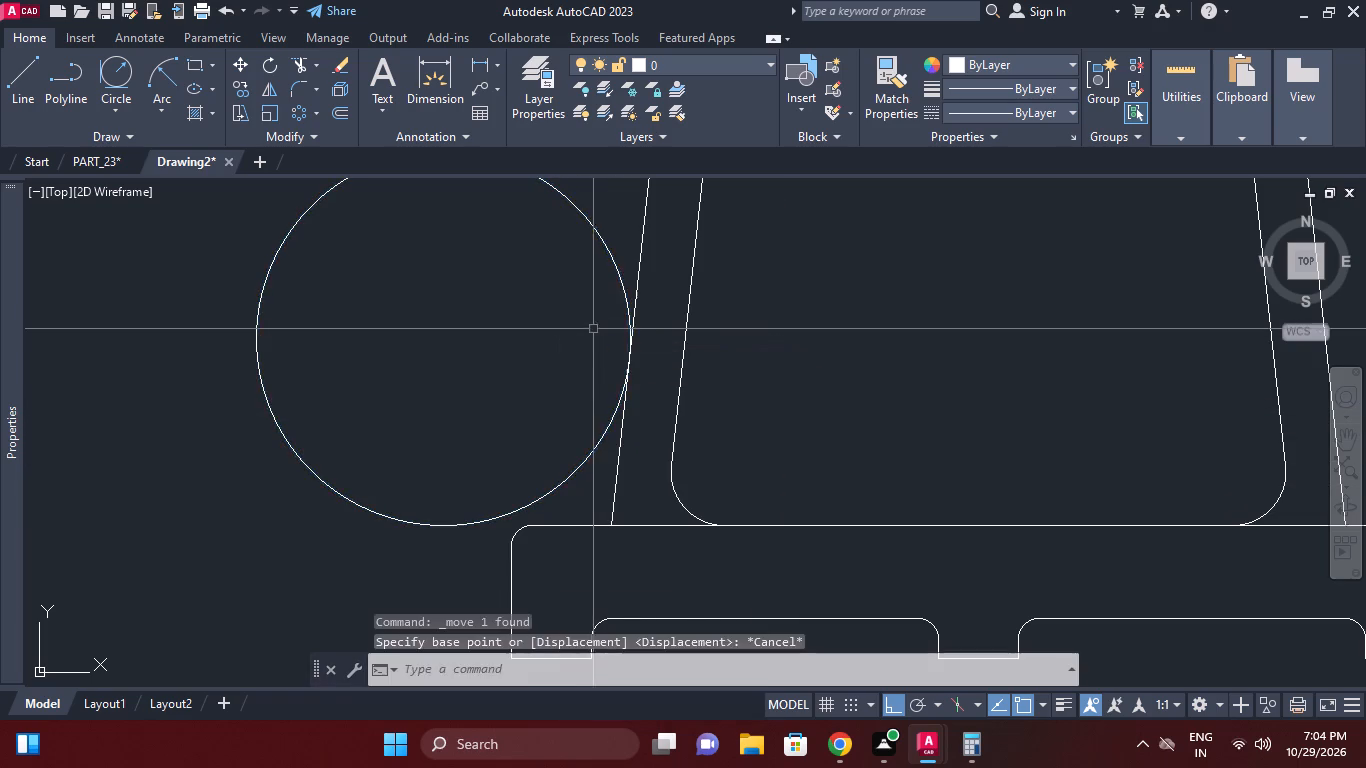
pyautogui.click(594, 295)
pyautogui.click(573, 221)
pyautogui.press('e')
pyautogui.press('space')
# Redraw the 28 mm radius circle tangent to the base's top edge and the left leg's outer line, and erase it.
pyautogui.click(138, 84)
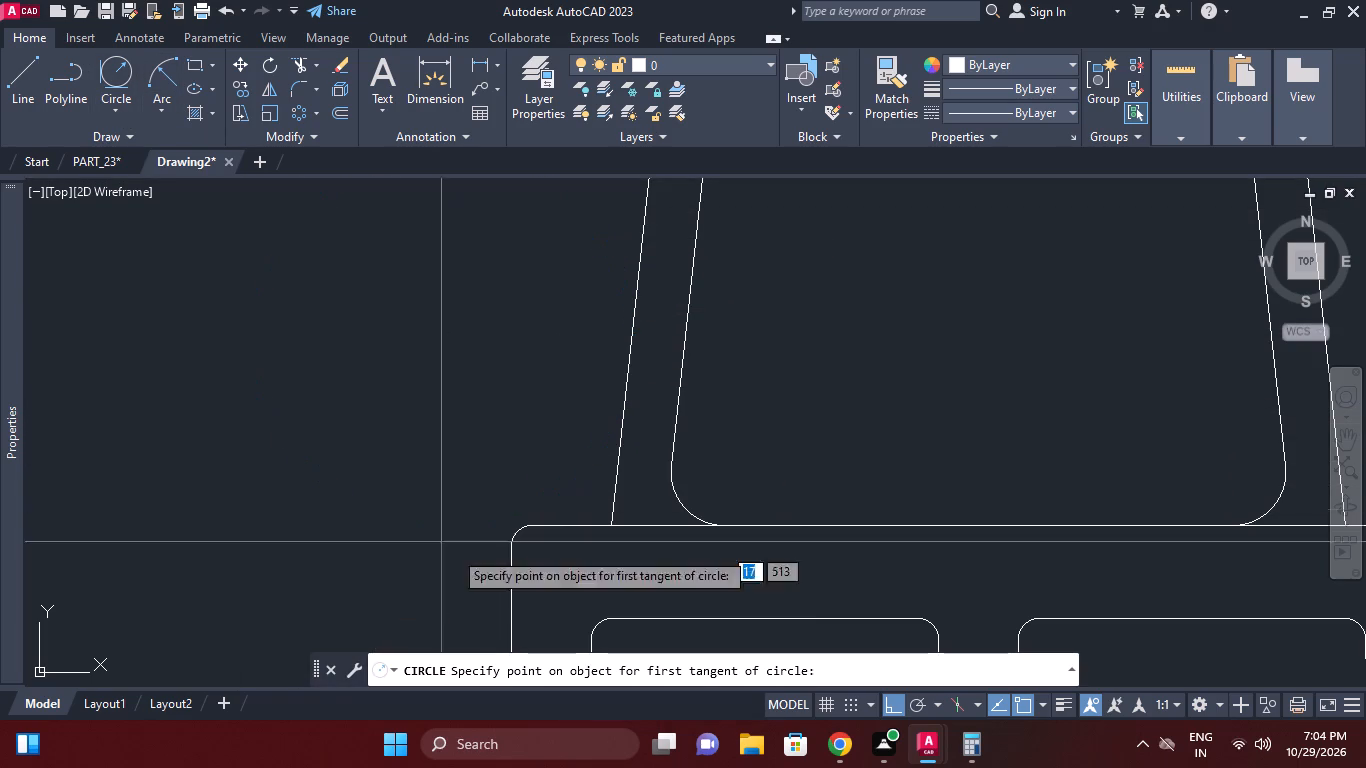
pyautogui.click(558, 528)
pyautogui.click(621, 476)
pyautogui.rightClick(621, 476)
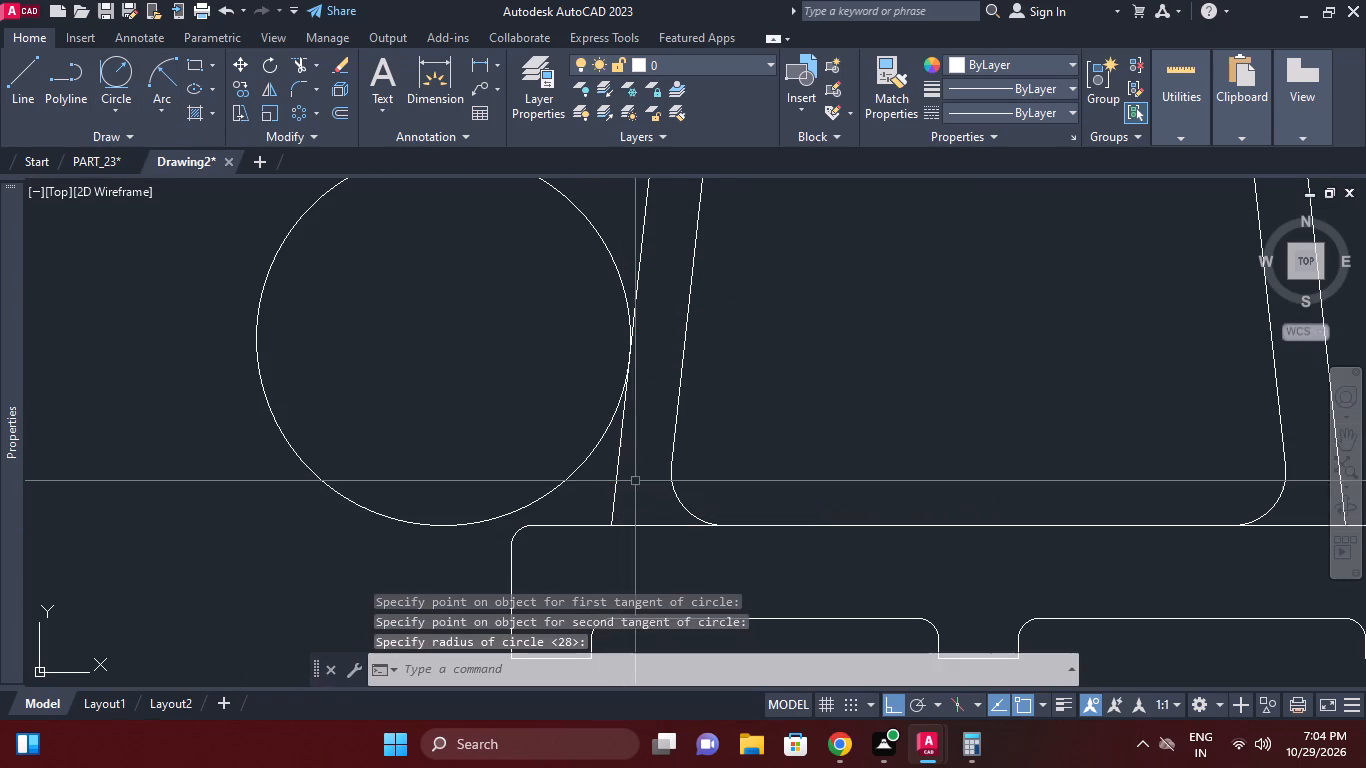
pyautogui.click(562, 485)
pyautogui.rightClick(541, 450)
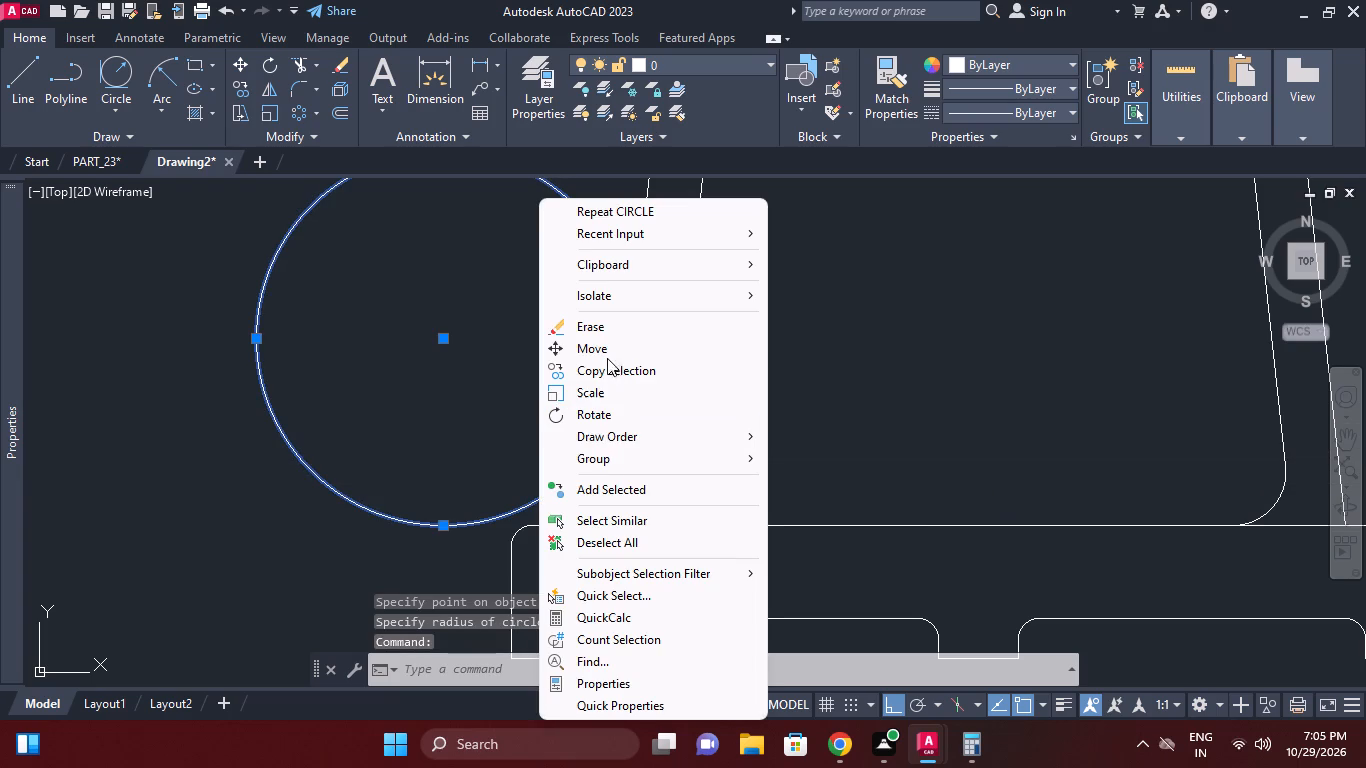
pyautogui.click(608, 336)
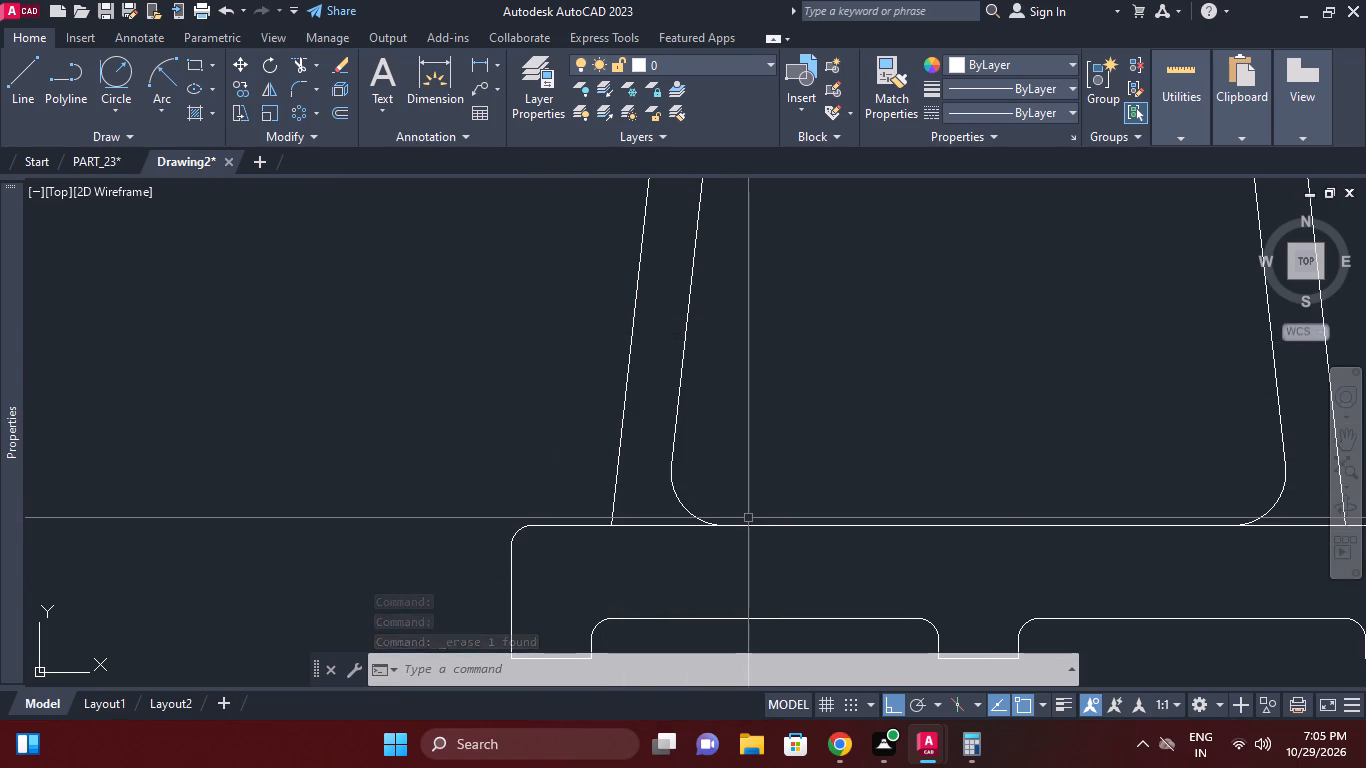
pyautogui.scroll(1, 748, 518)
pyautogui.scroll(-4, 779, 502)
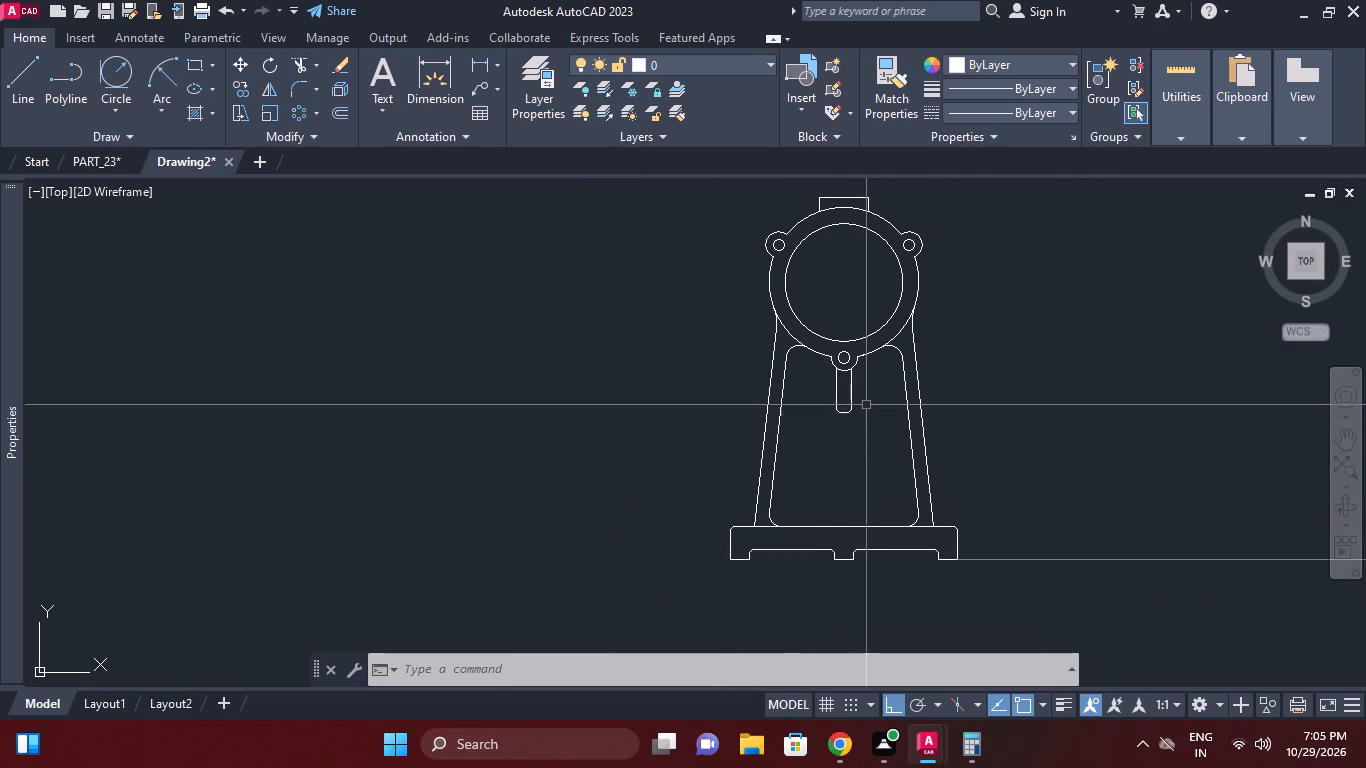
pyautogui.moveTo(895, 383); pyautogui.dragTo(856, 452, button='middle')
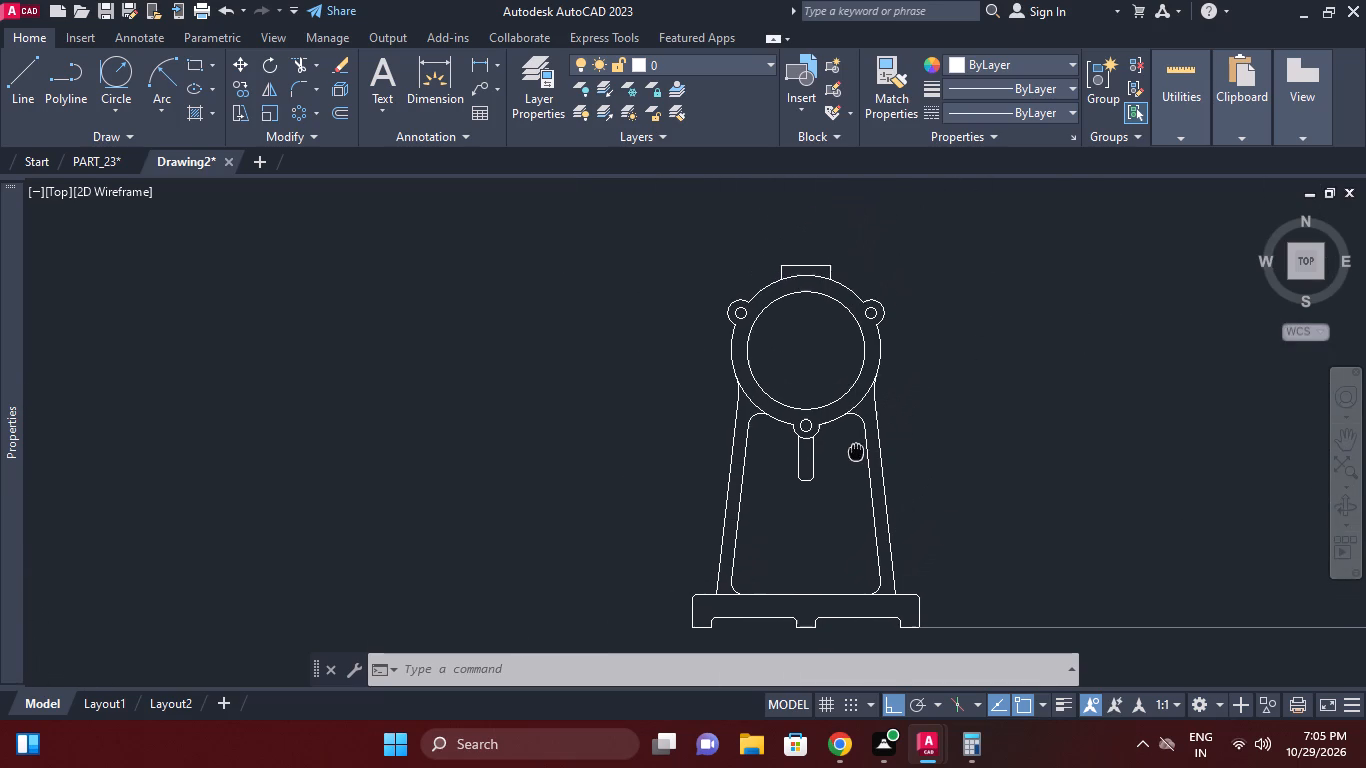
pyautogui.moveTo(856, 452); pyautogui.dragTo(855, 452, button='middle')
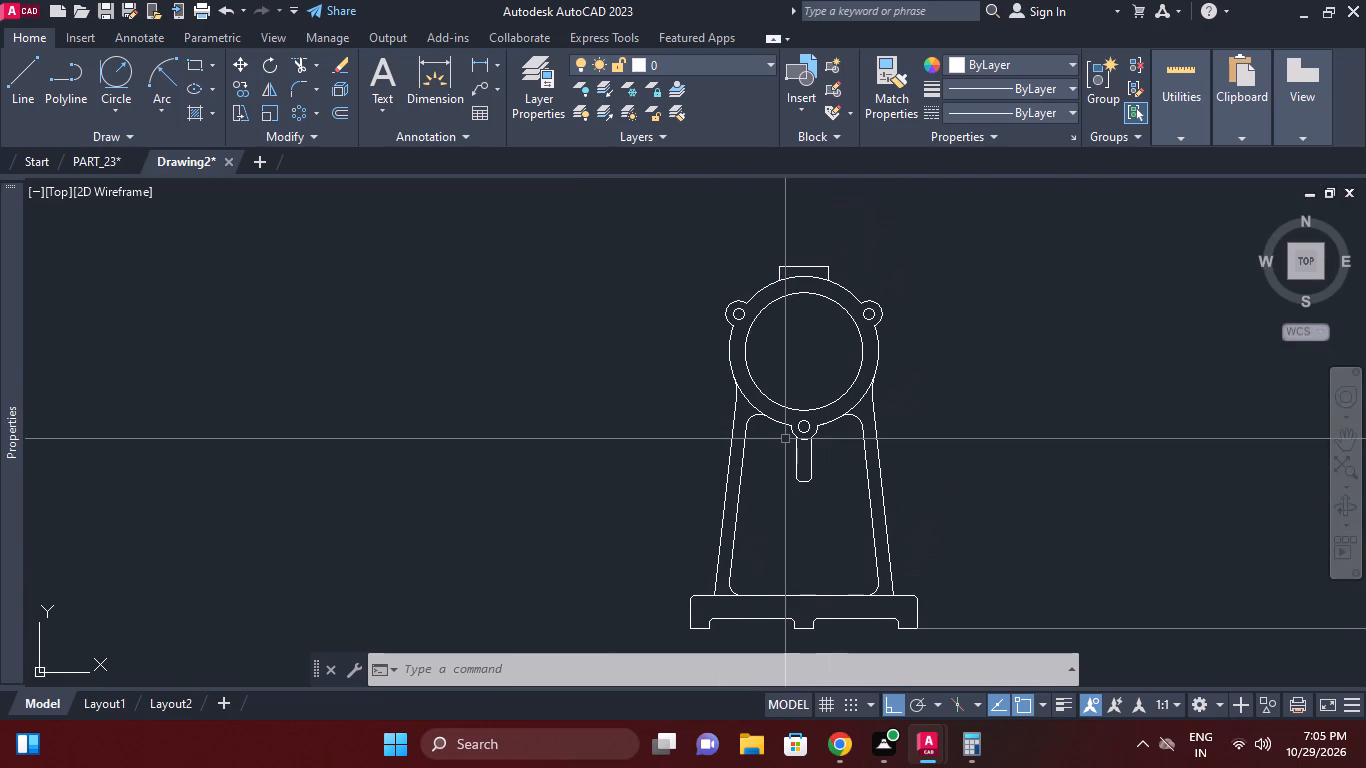
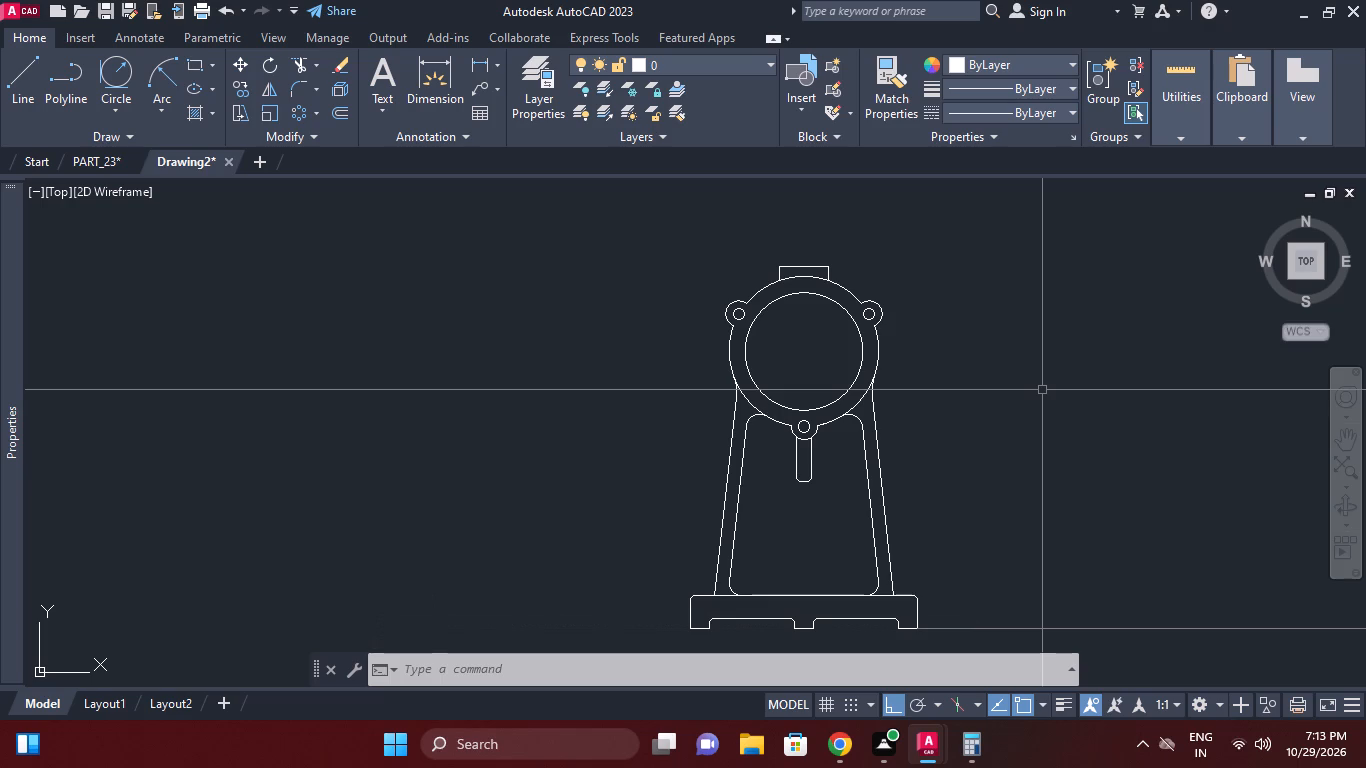
# Offset the horizontal guide line extending from the base's bottom edge 20 mm upward.
pyautogui.write('O')
pyautogui.press('space')
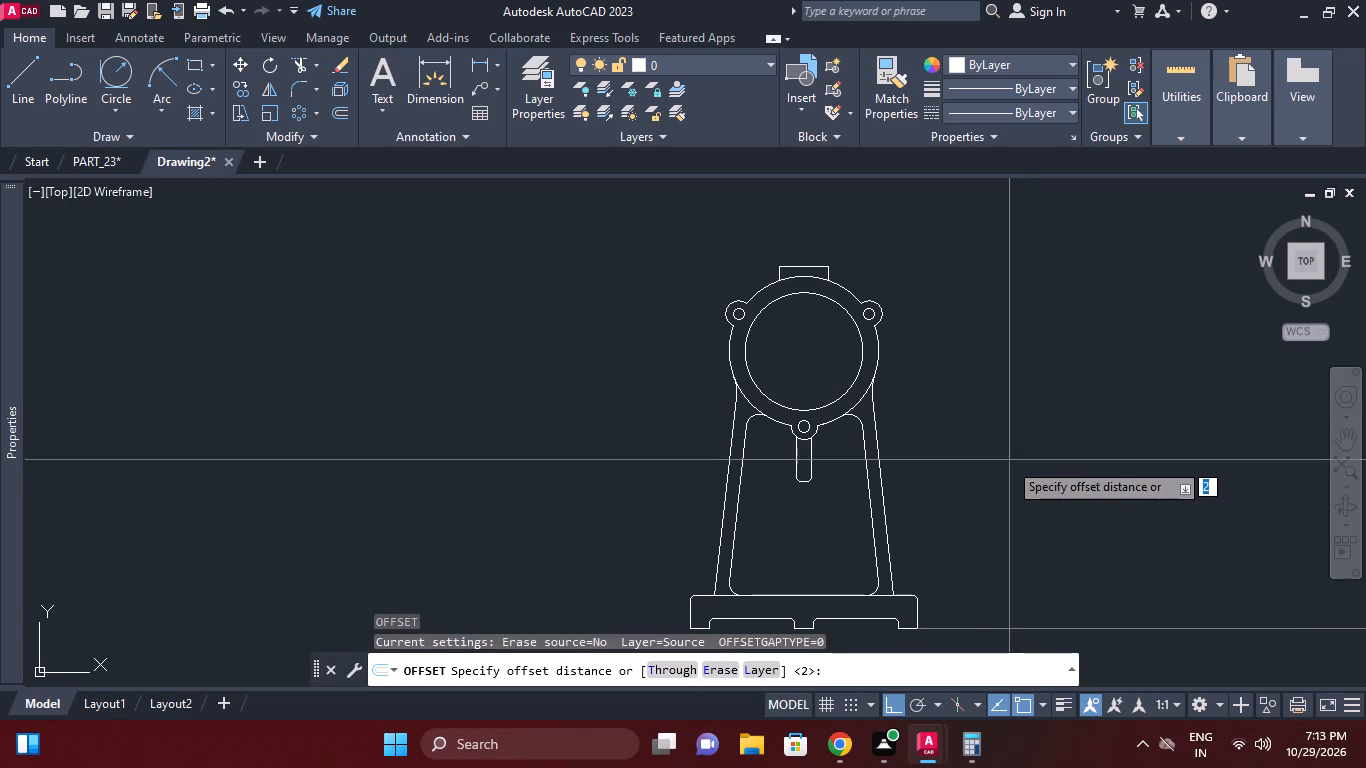
pyautogui.write('20')
pyautogui.press('Return')
pyautogui.click(1017, 626)
pyautogui.click(1022, 581)
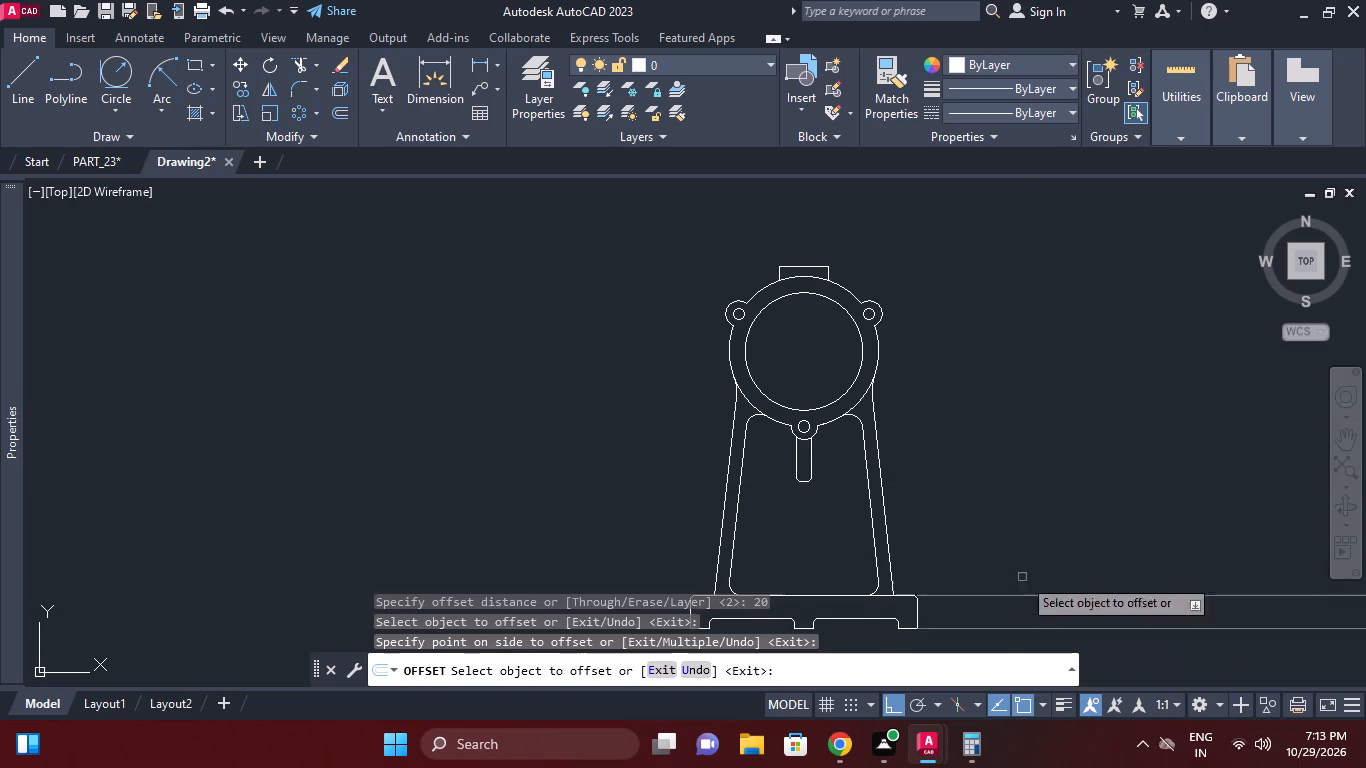
pyautogui.moveTo(1007, 492); pyautogui.dragTo(681, 403, button='middle')
pyautogui.rightClick(785, 449)
pyautogui.click(829, 480)
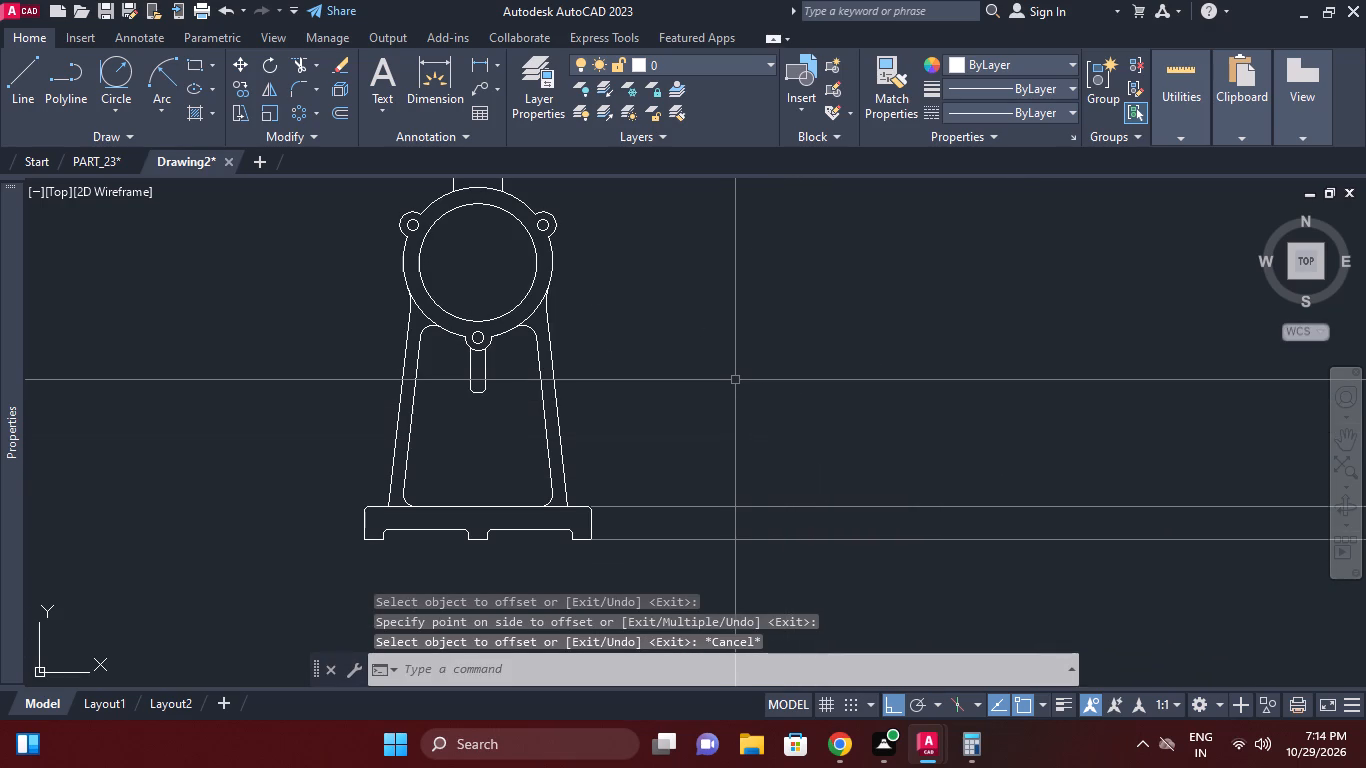
# Draw a vertical line between the two horizontal guide lines, to the right of the base.
pyautogui.click(31, 77)
pyautogui.click(770, 540)
pyautogui.click(771, 508)
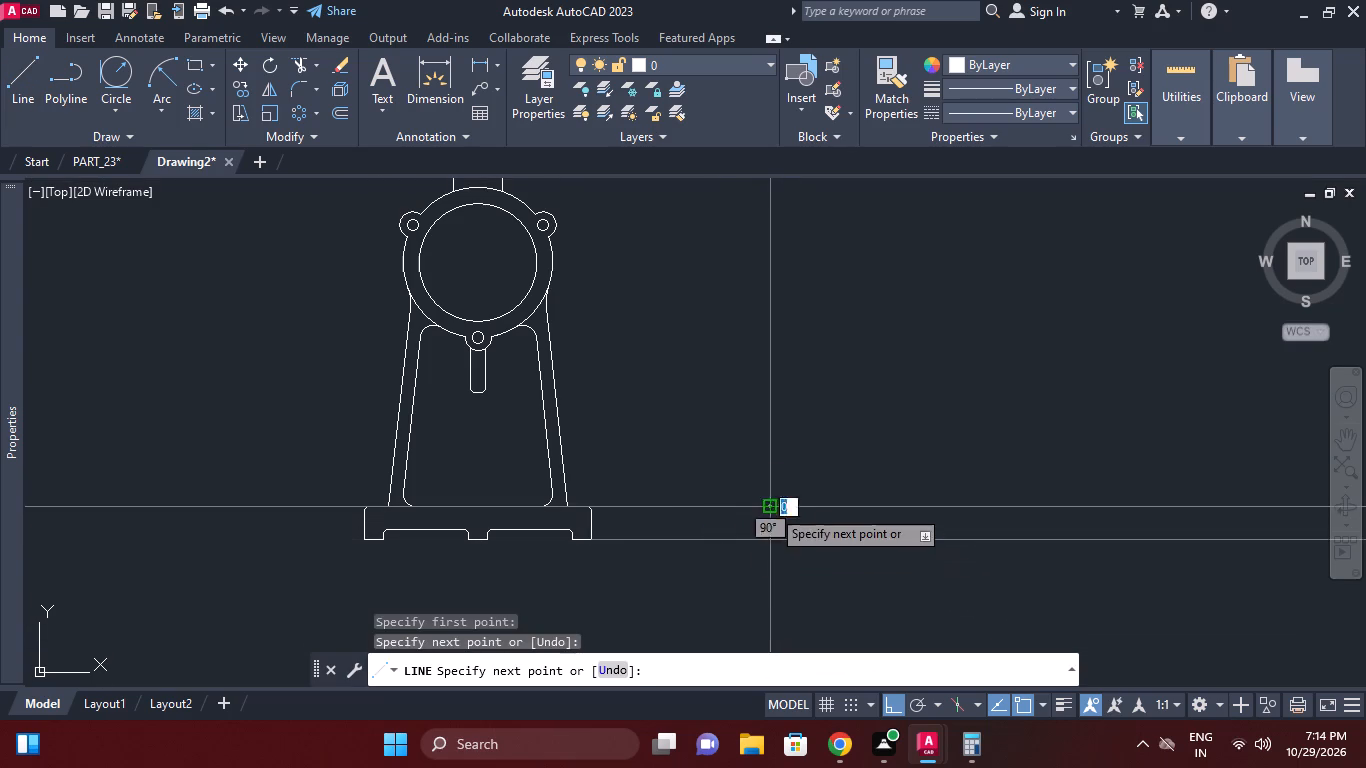
pyautogui.rightClick(789, 481)
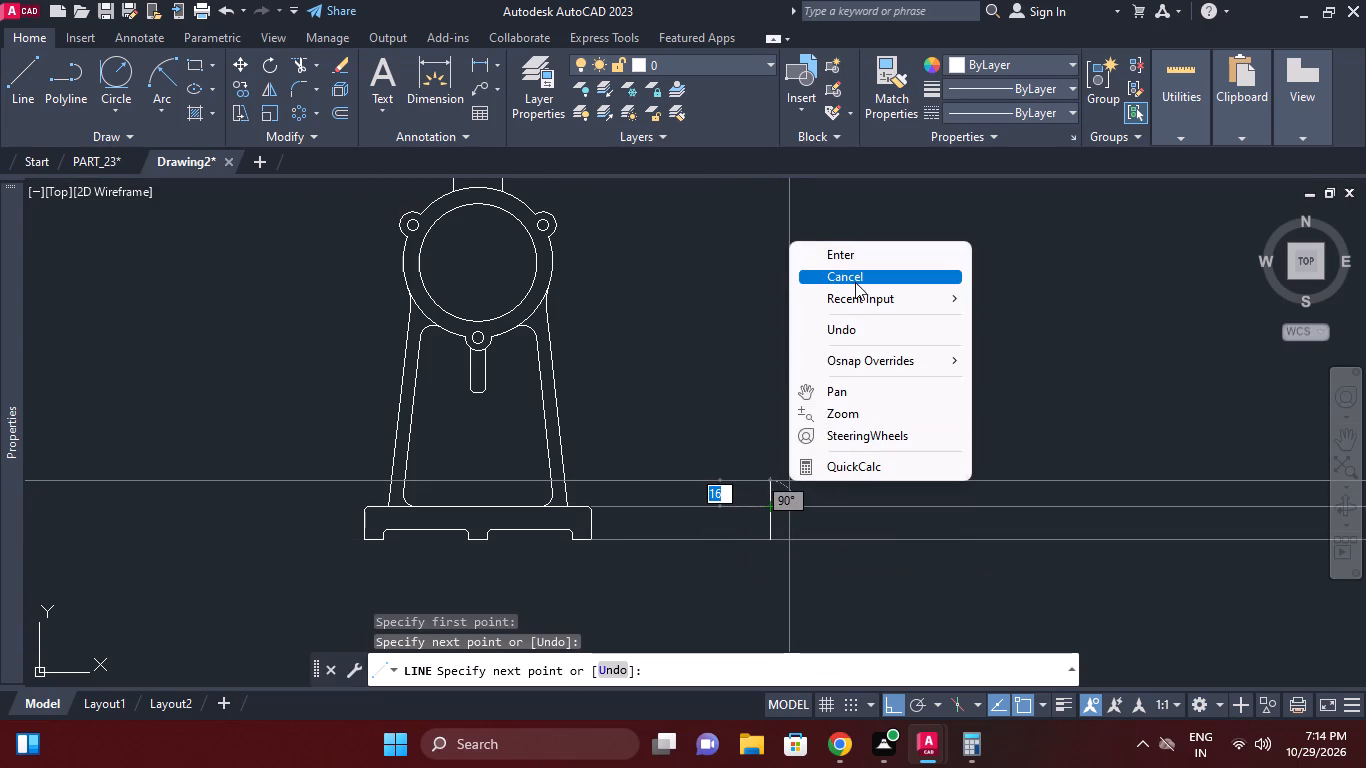
pyautogui.click(855, 282)
# Offset the vertical line between the guide lines 75 mm to the right.
pyautogui.write('O 75')
pyautogui.press('Return')
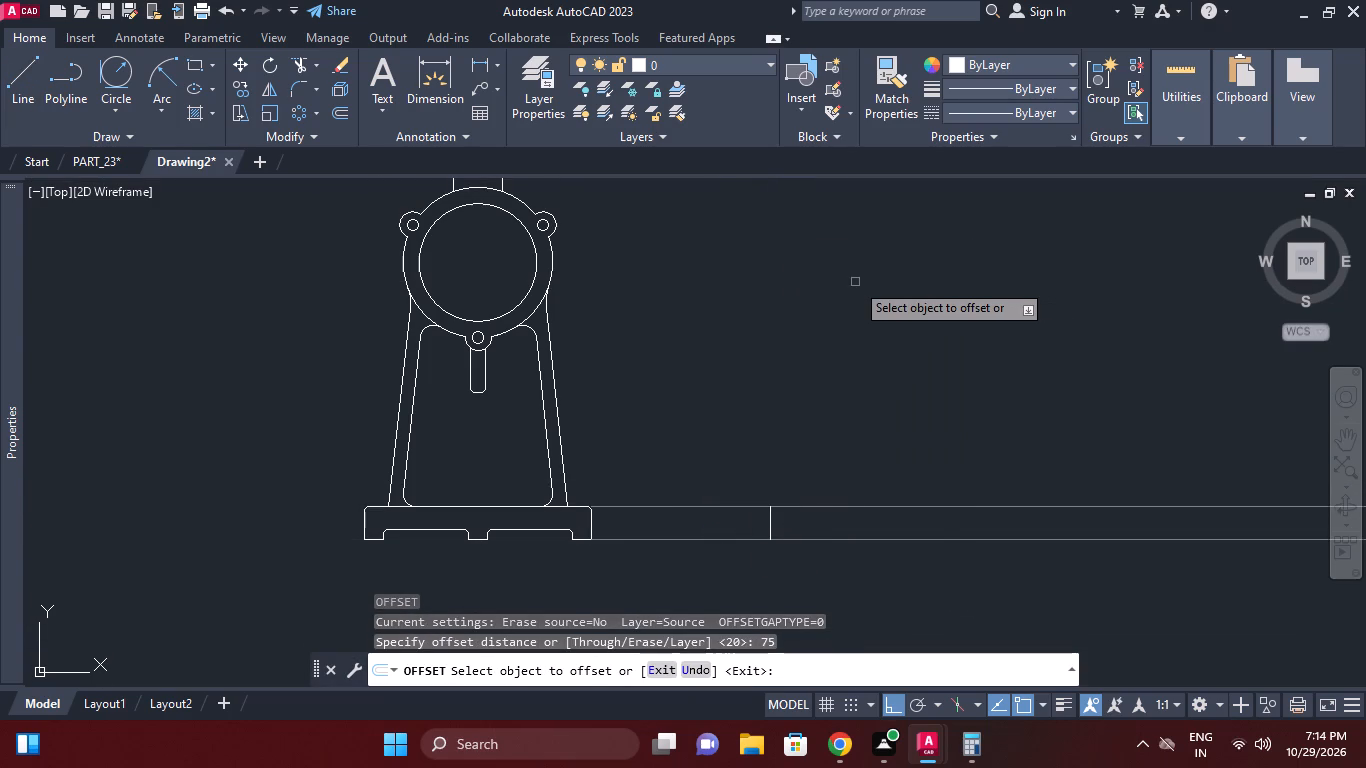
pyautogui.click(770, 526)
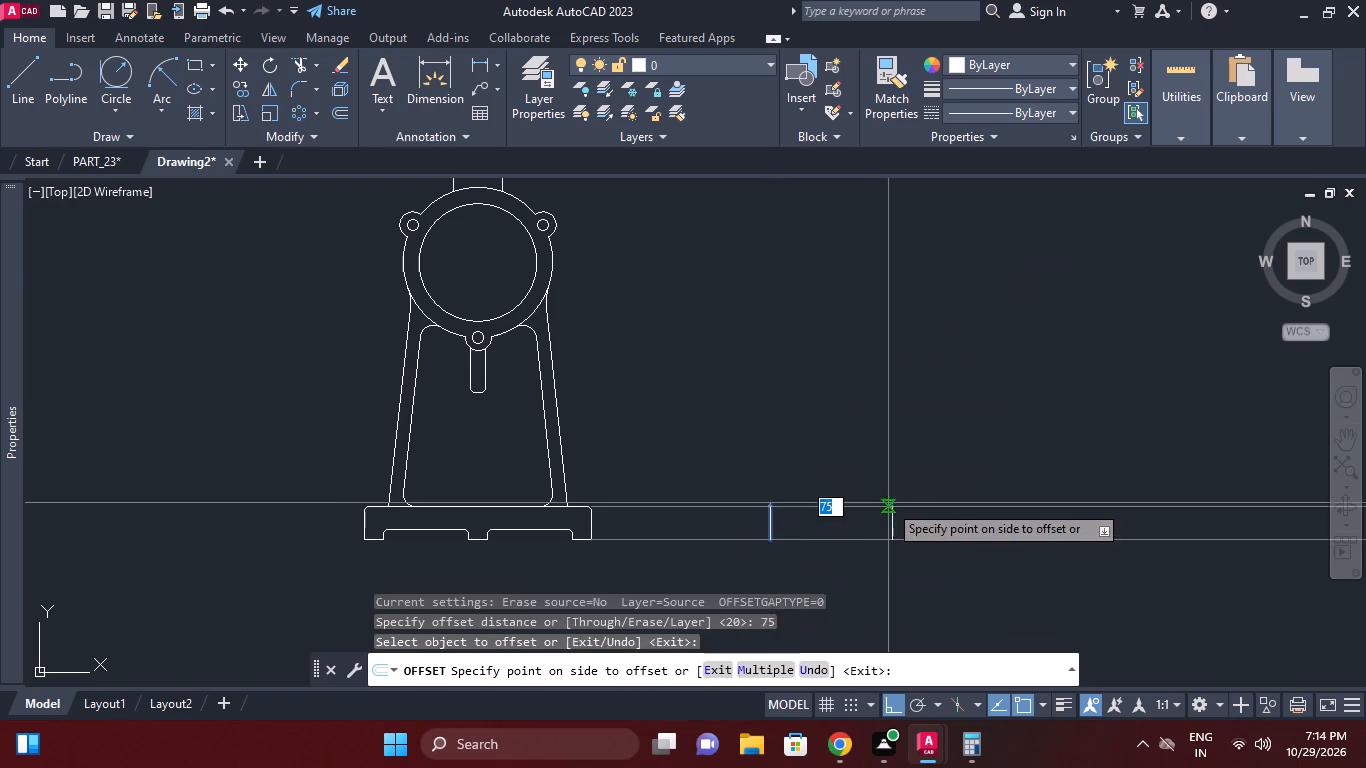
pyautogui.click(888, 503)
pyautogui.rightClick(916, 424)
pyautogui.click(953, 430)
# Draw the bottom and top edges joining the two vertical lines to close the side-view base rectangle.
pyautogui.scroll(1, 901, 482)
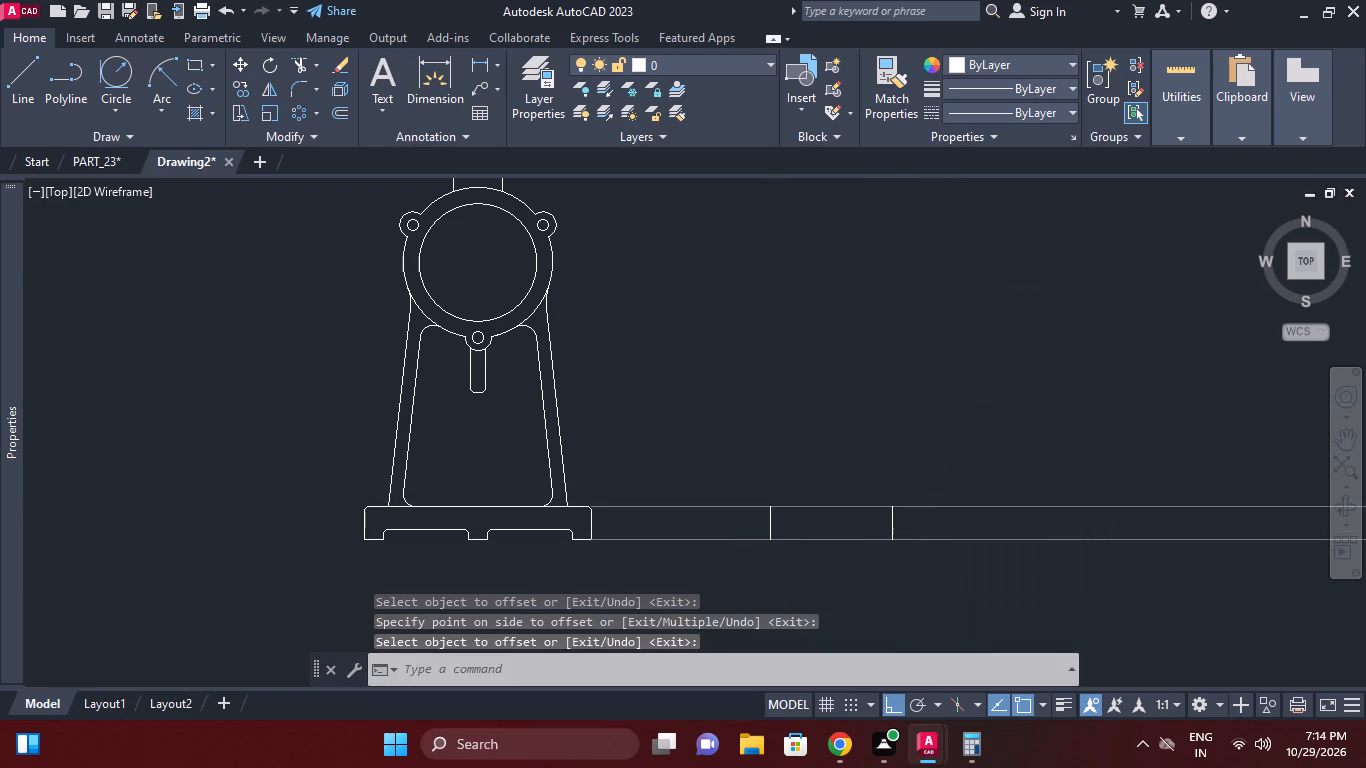
pyautogui.moveTo(900, 489); pyautogui.dragTo(894, 511, button='middle')
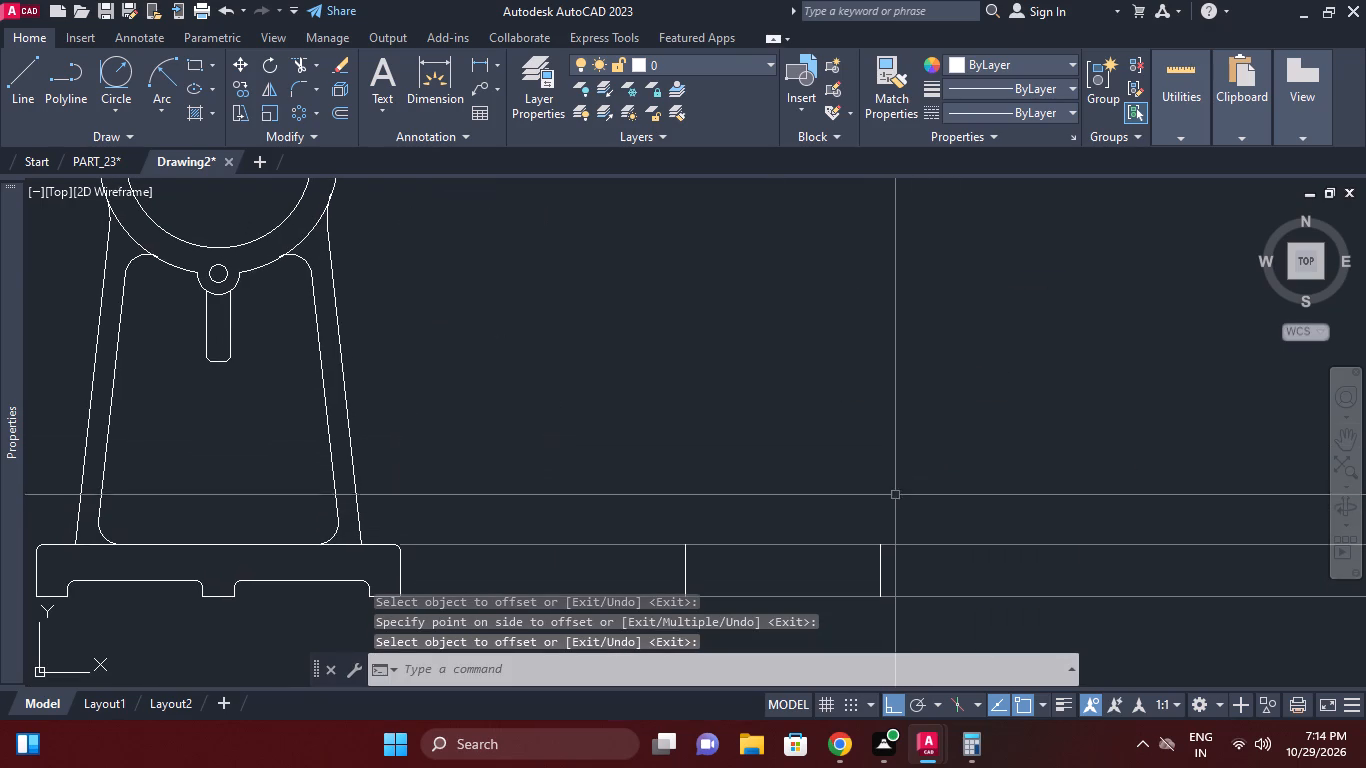
pyautogui.click(3, 91)
pyautogui.click(22, 91)
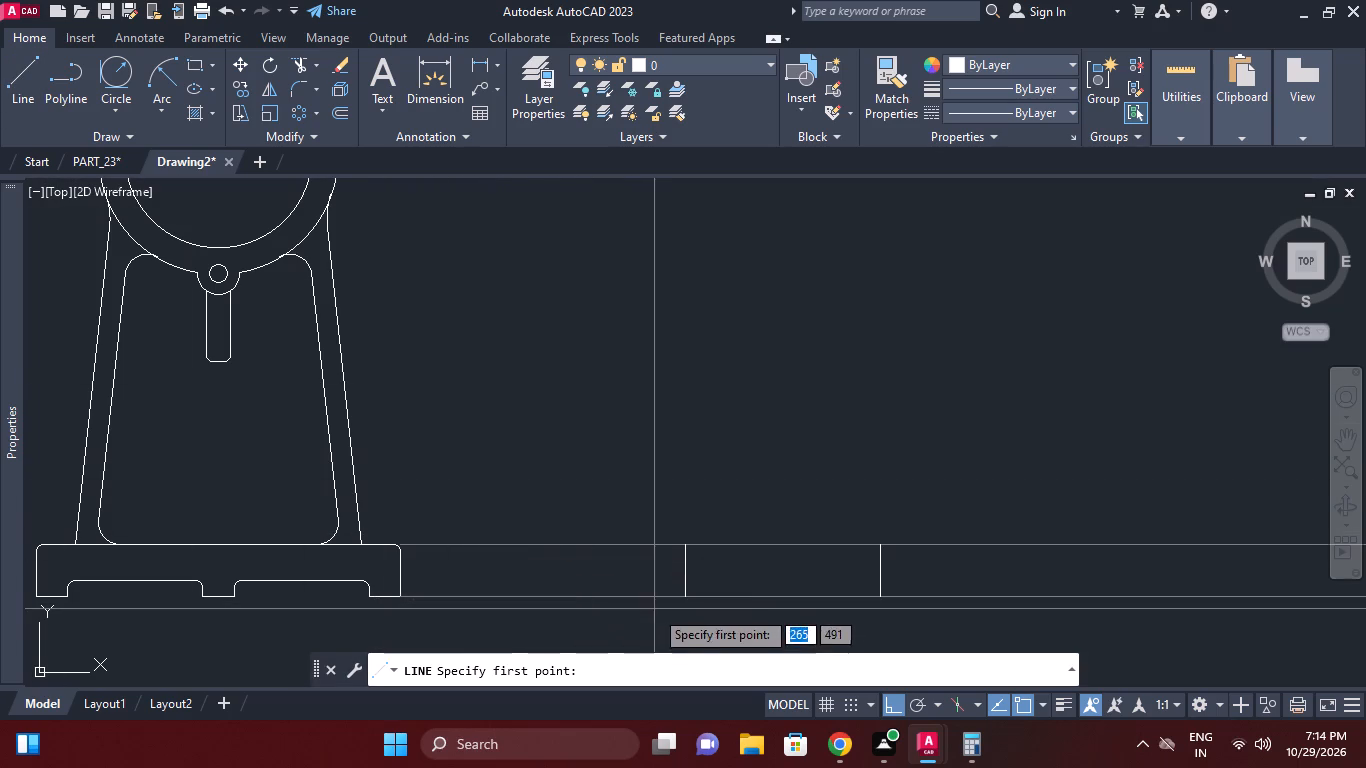
pyautogui.click(681, 597)
pyautogui.click(880, 600)
pyautogui.rightClick(884, 583)
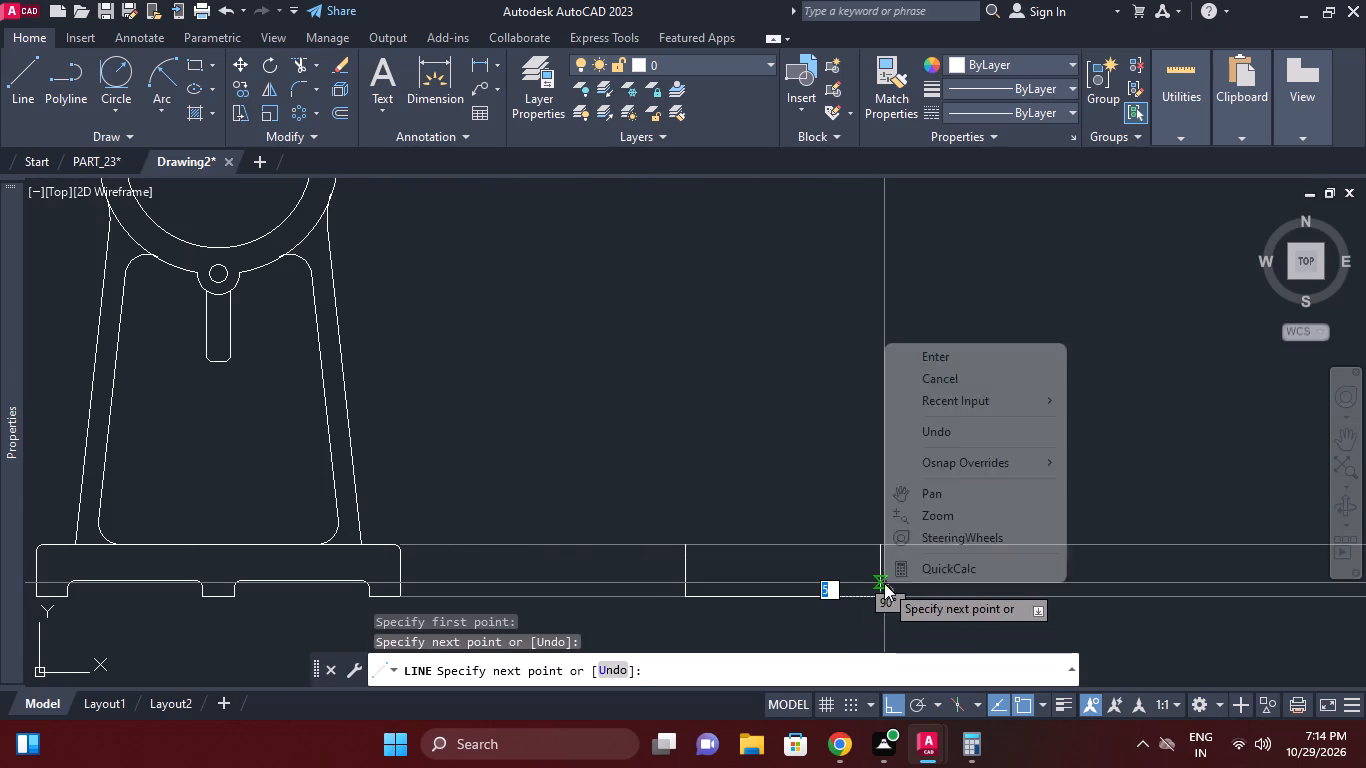
pyautogui.click(946, 361)
pyautogui.rightClick(946, 361)
pyautogui.click(1003, 337)
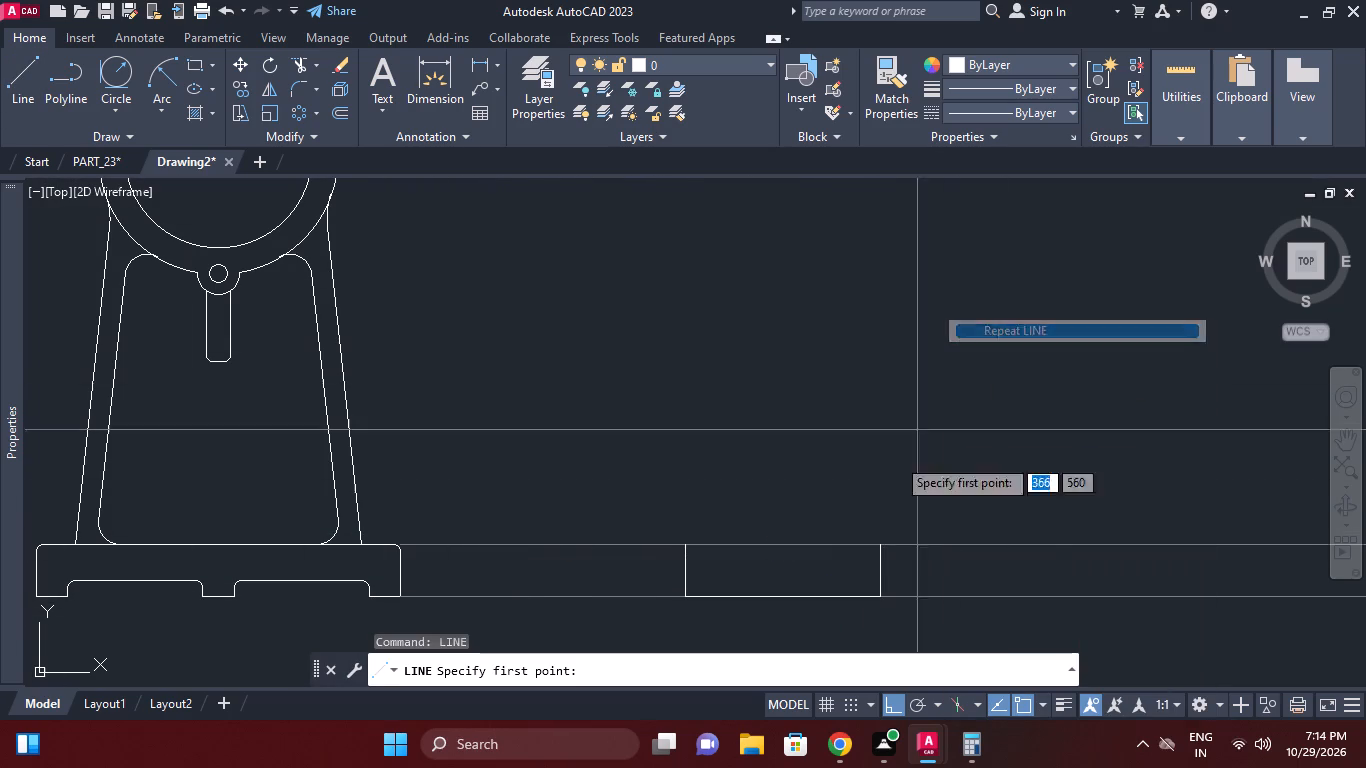
pyautogui.click(876, 549)
pyautogui.click(686, 543)
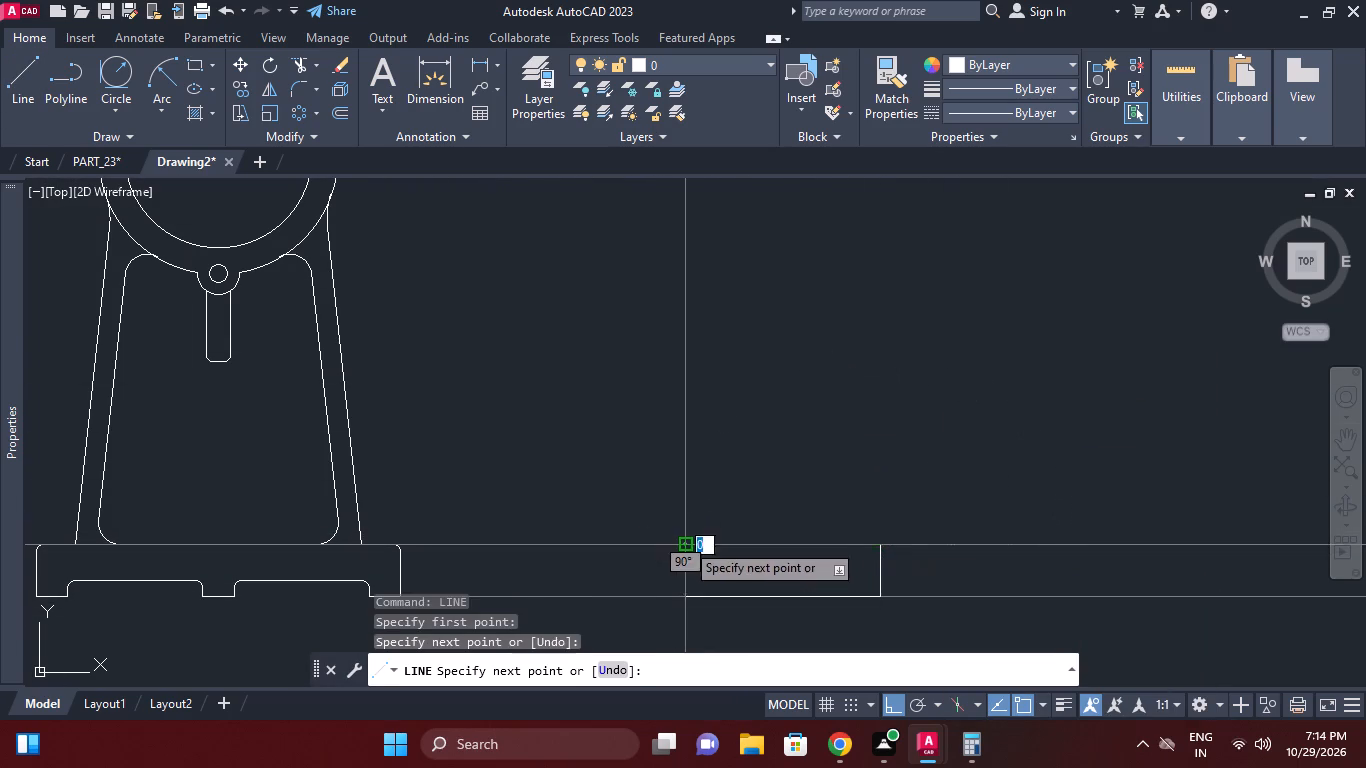
pyautogui.rightClick(705, 511)
pyautogui.click(780, 297)
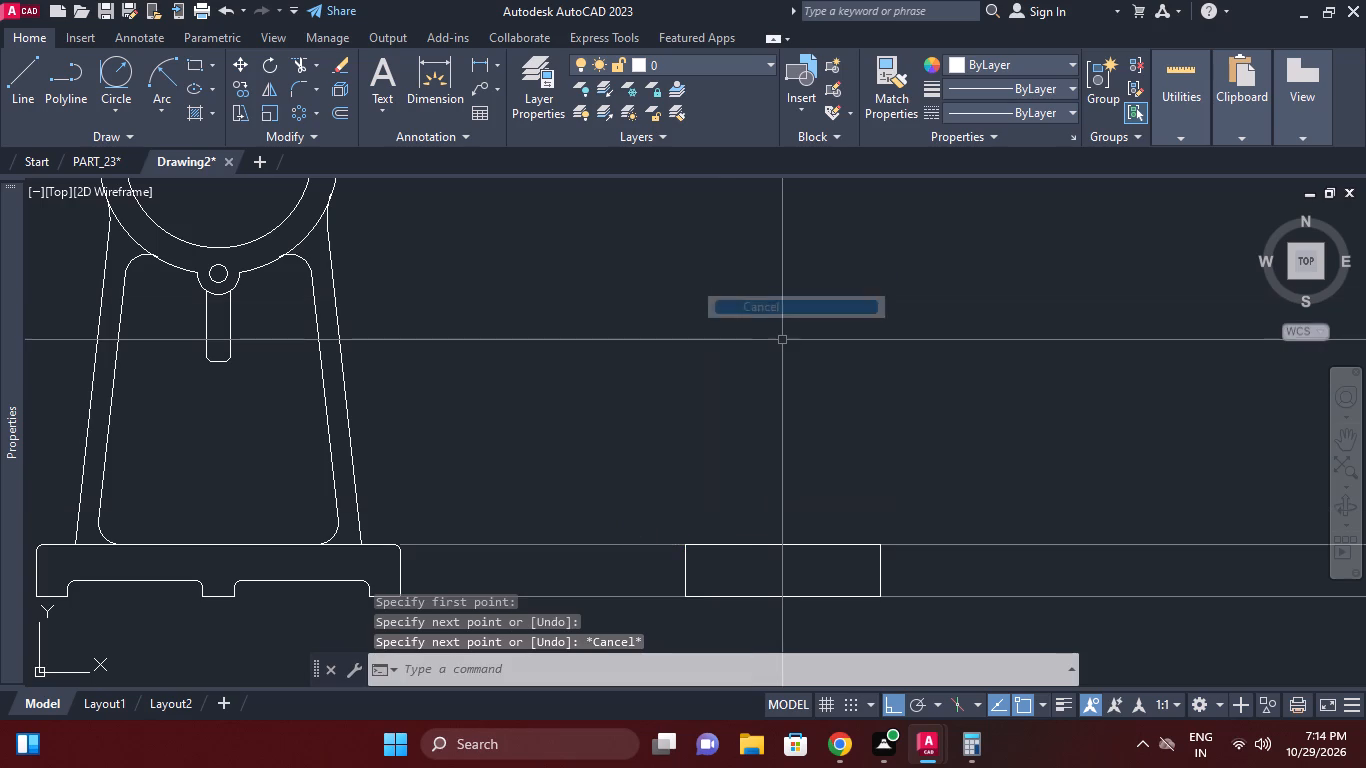
# Offset the side-view rectangle's left edge 11 mm inward.
pyautogui.write('O 11')
pyautogui.press('Return')
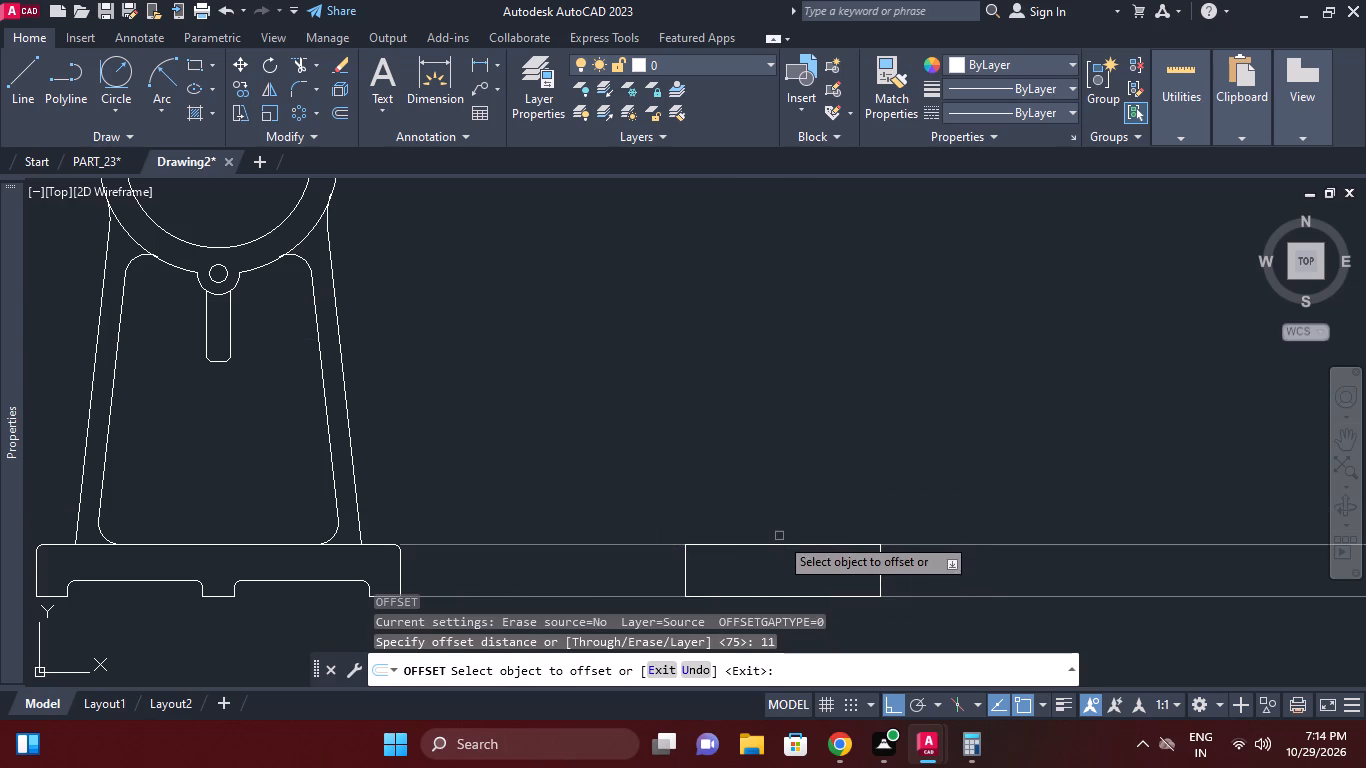
pyautogui.click(686, 563)
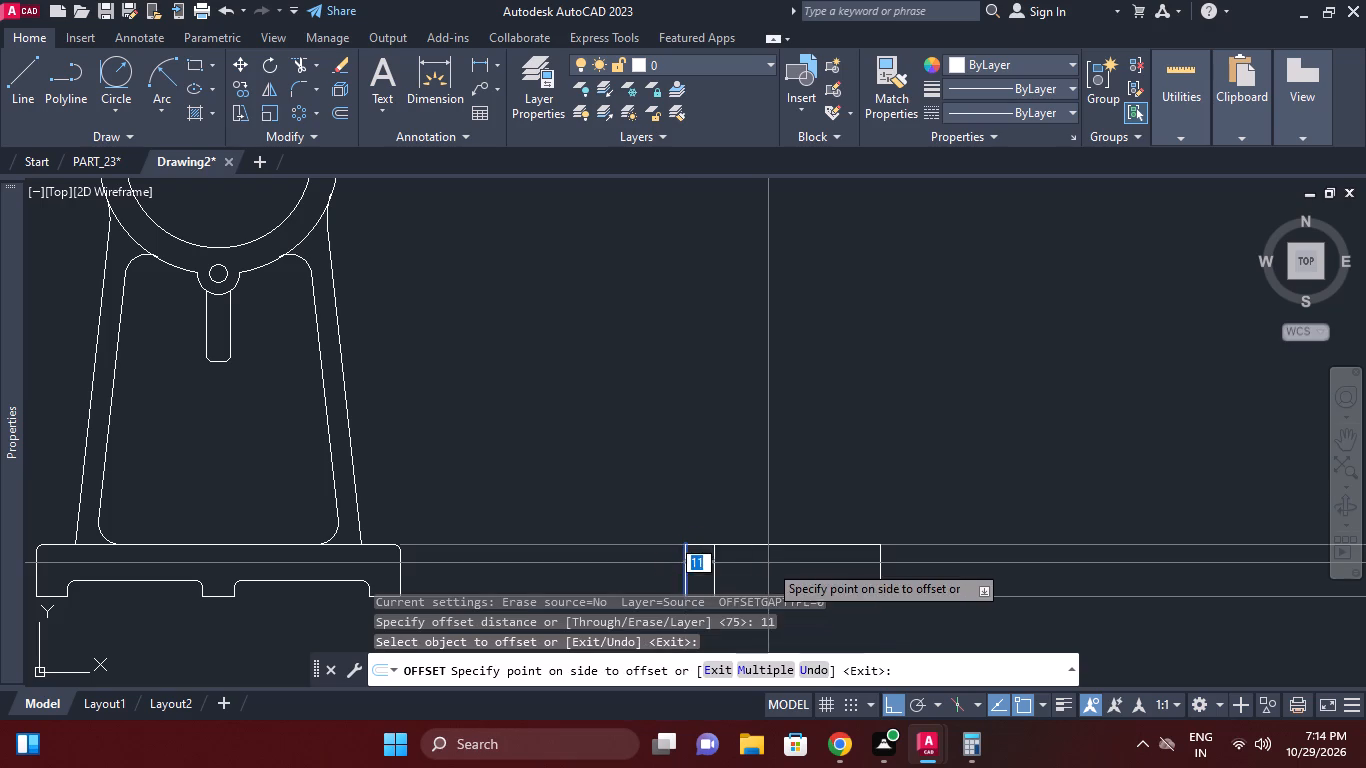
pyautogui.click(768, 563)
pyautogui.rightClick(767, 505)
pyautogui.click(827, 308)
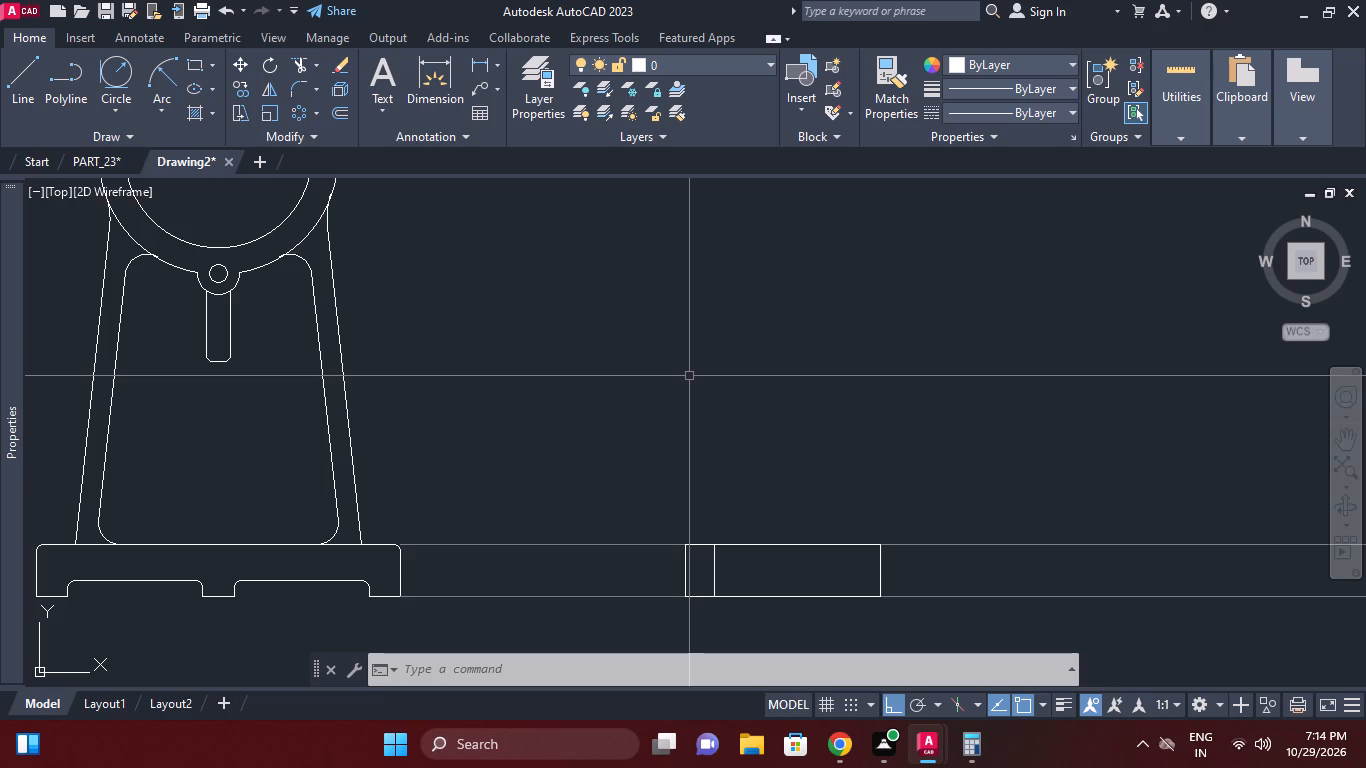
# Place a horizontal construction line through the lowest point of the ring's bottom lug.
pyautogui.write('XL H')
pyautogui.press('space')
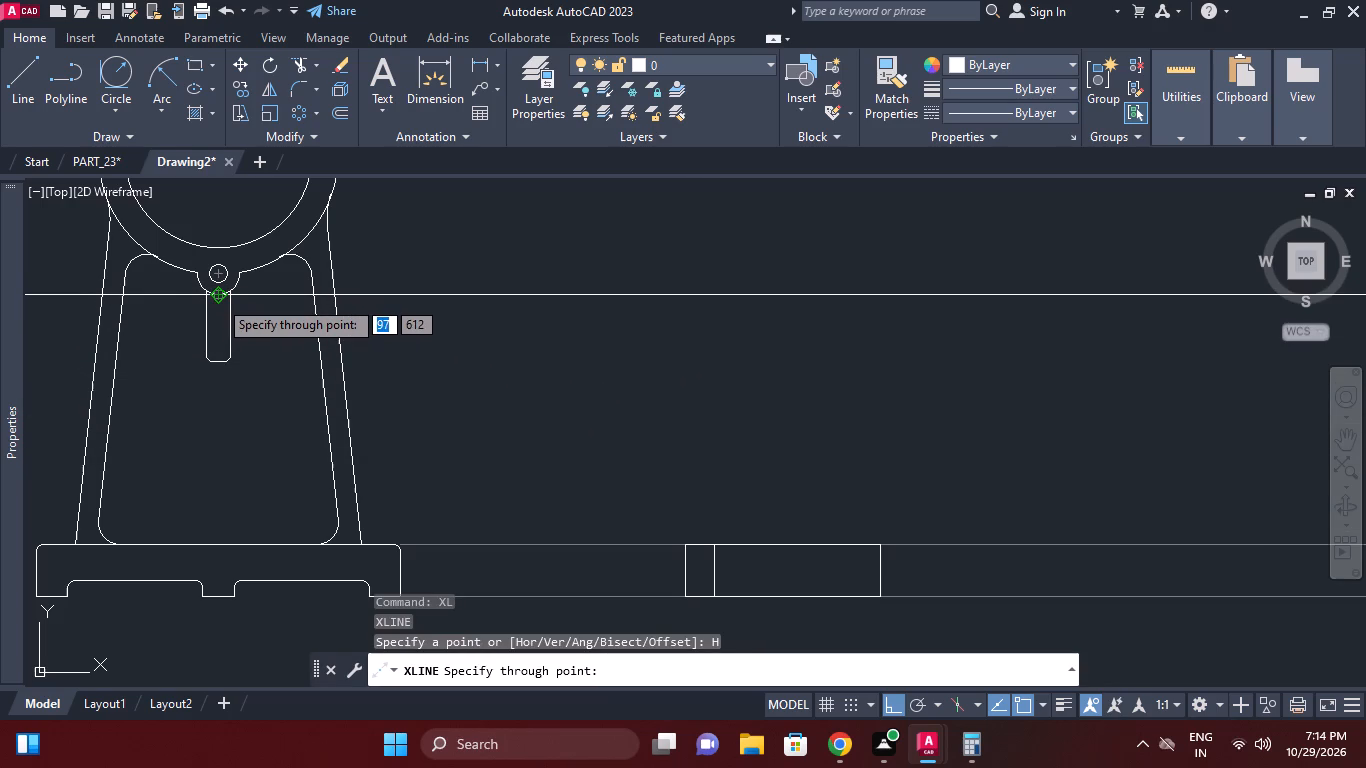
pyautogui.scroll(1, 222, 299)
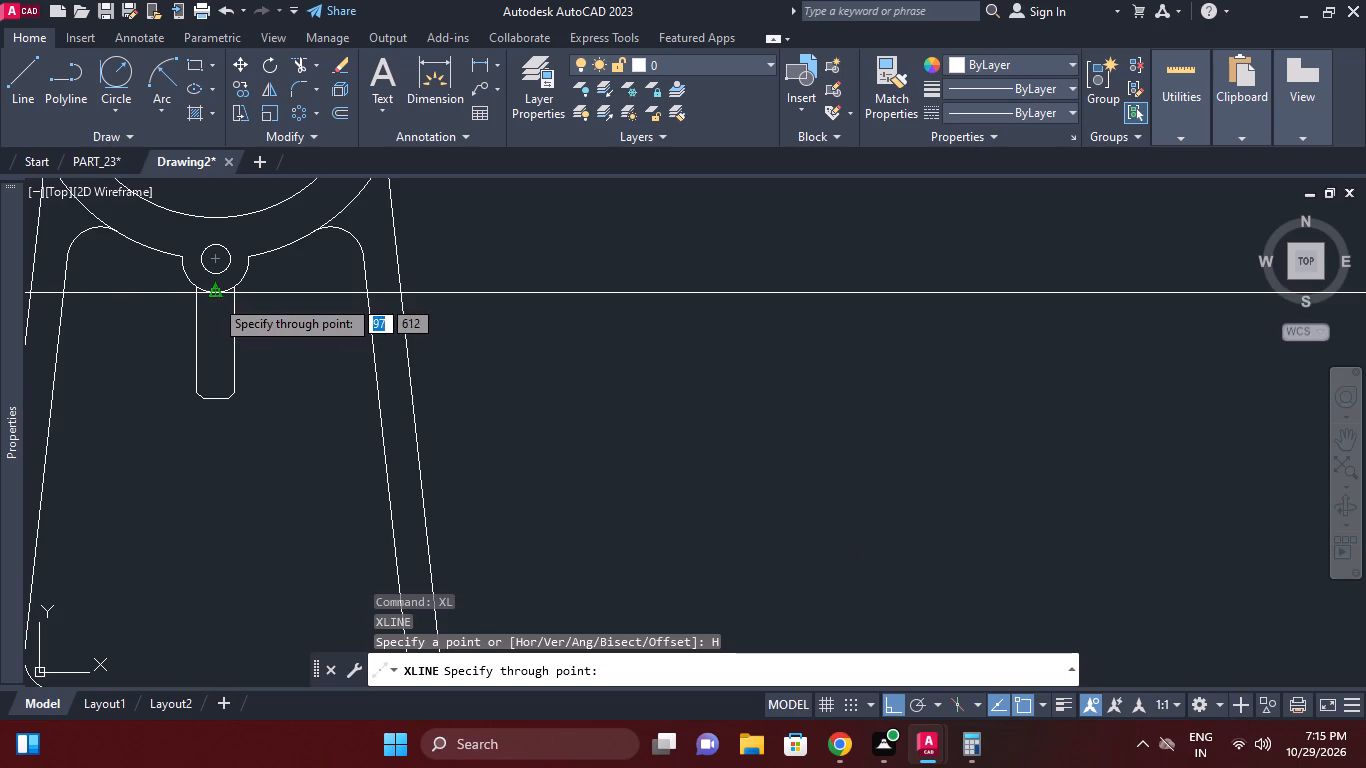
pyautogui.click(214, 298)
pyautogui.rightClick(464, 366)
pyautogui.middleClick(501, 343)
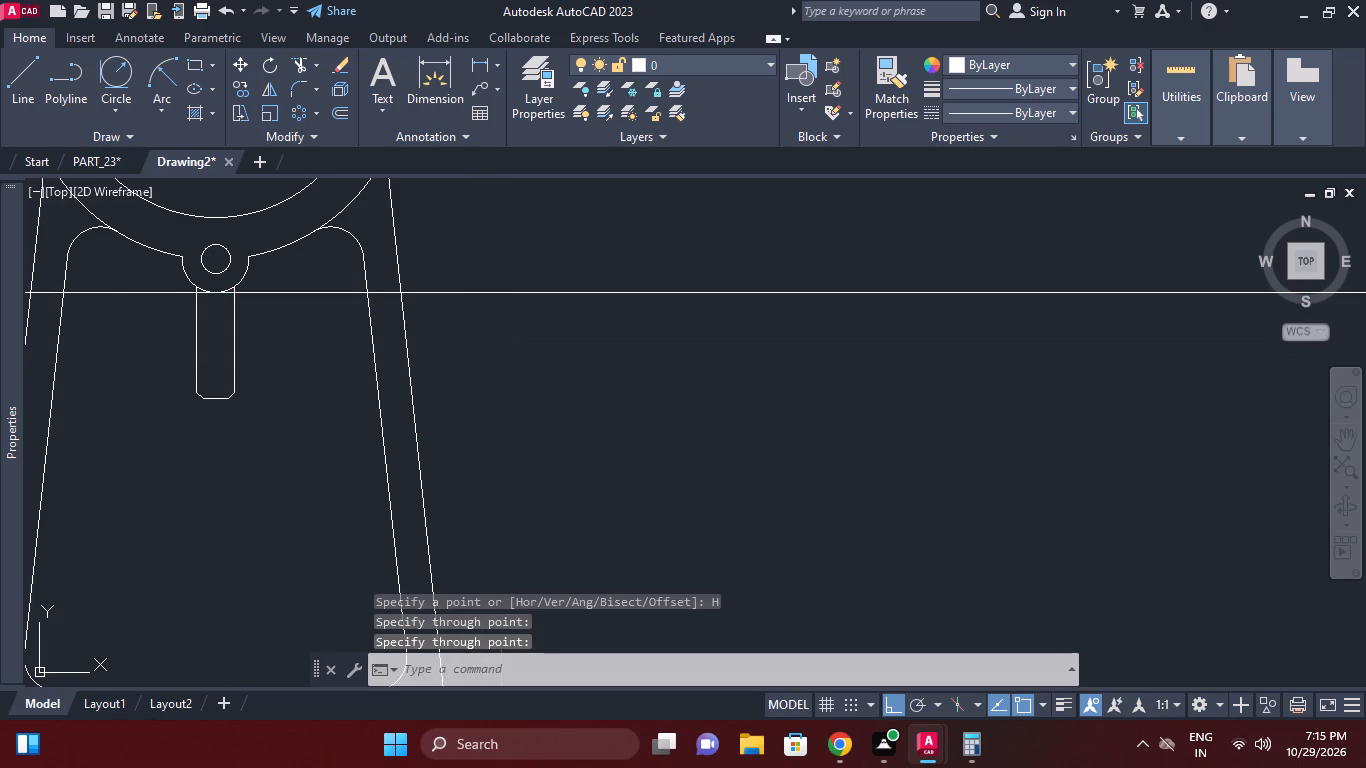
pyautogui.scroll(-1, 501, 343)
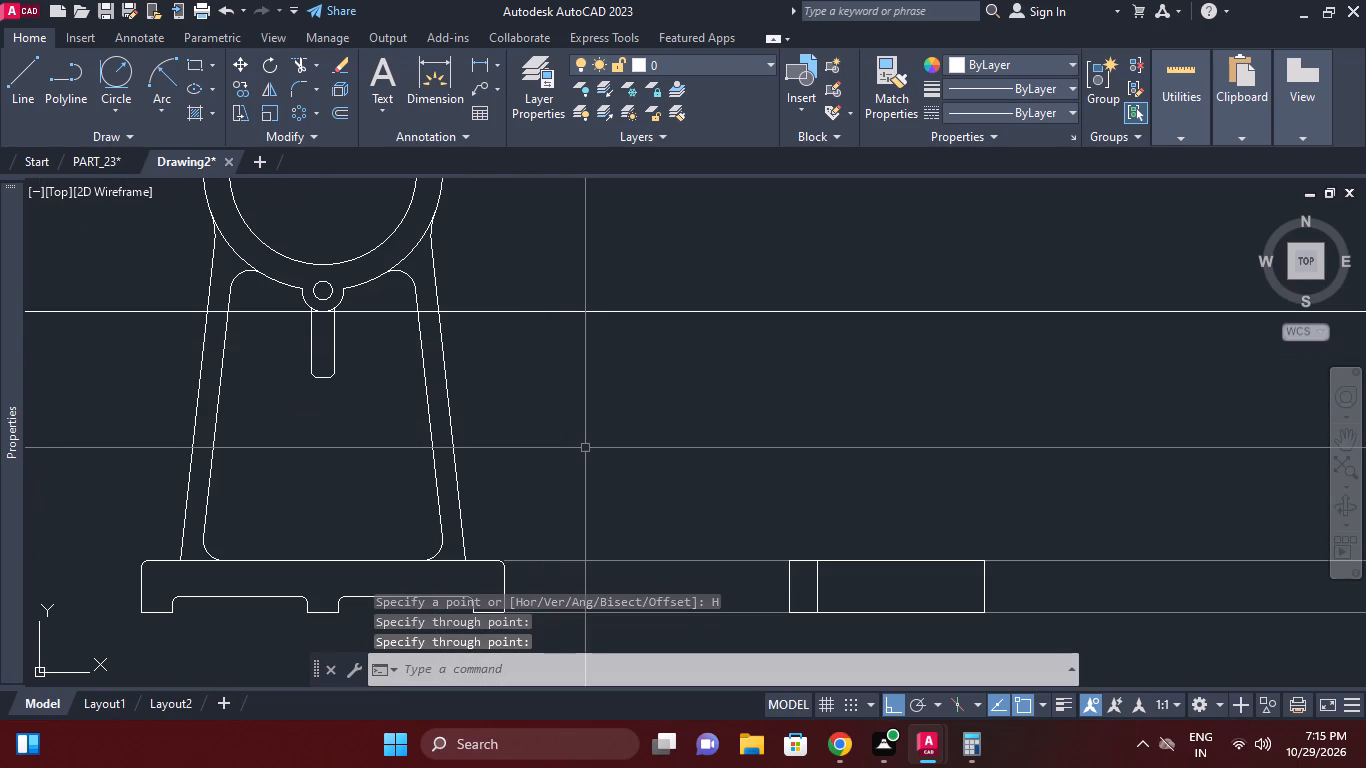
# Draw a vertical line from the top of the side-view rectangle's inner vertical line up to the horizontal construction line.
pyautogui.click(27, 75)
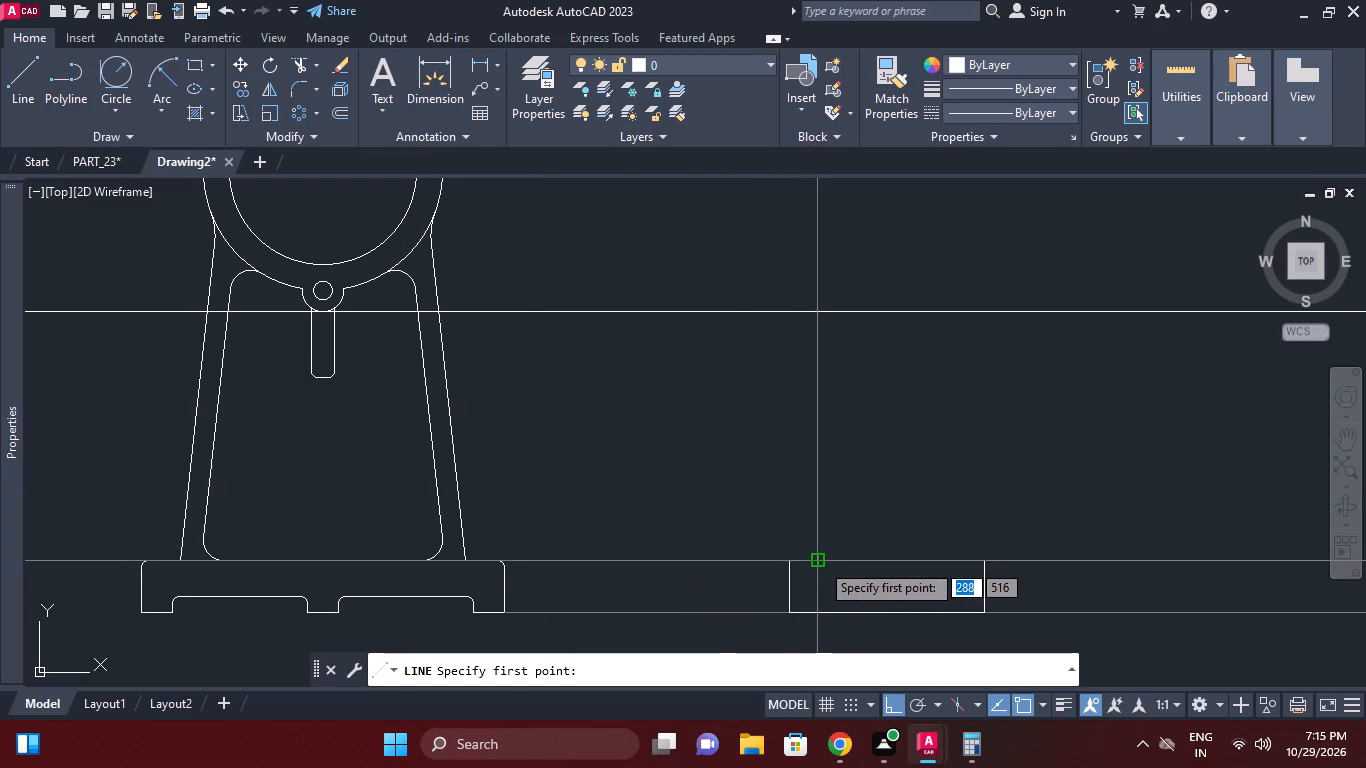
pyautogui.click(820, 562)
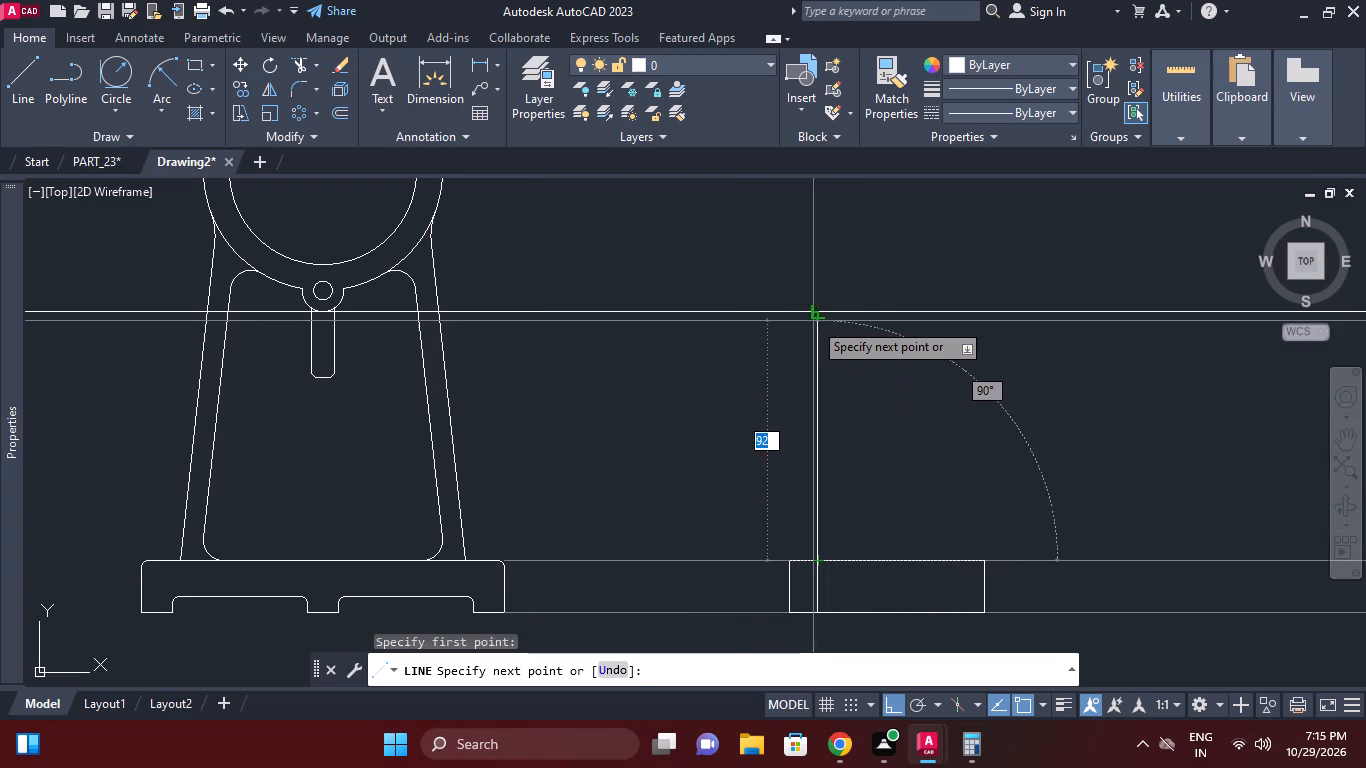
pyautogui.click(813, 315)
pyautogui.rightClick(859, 386)
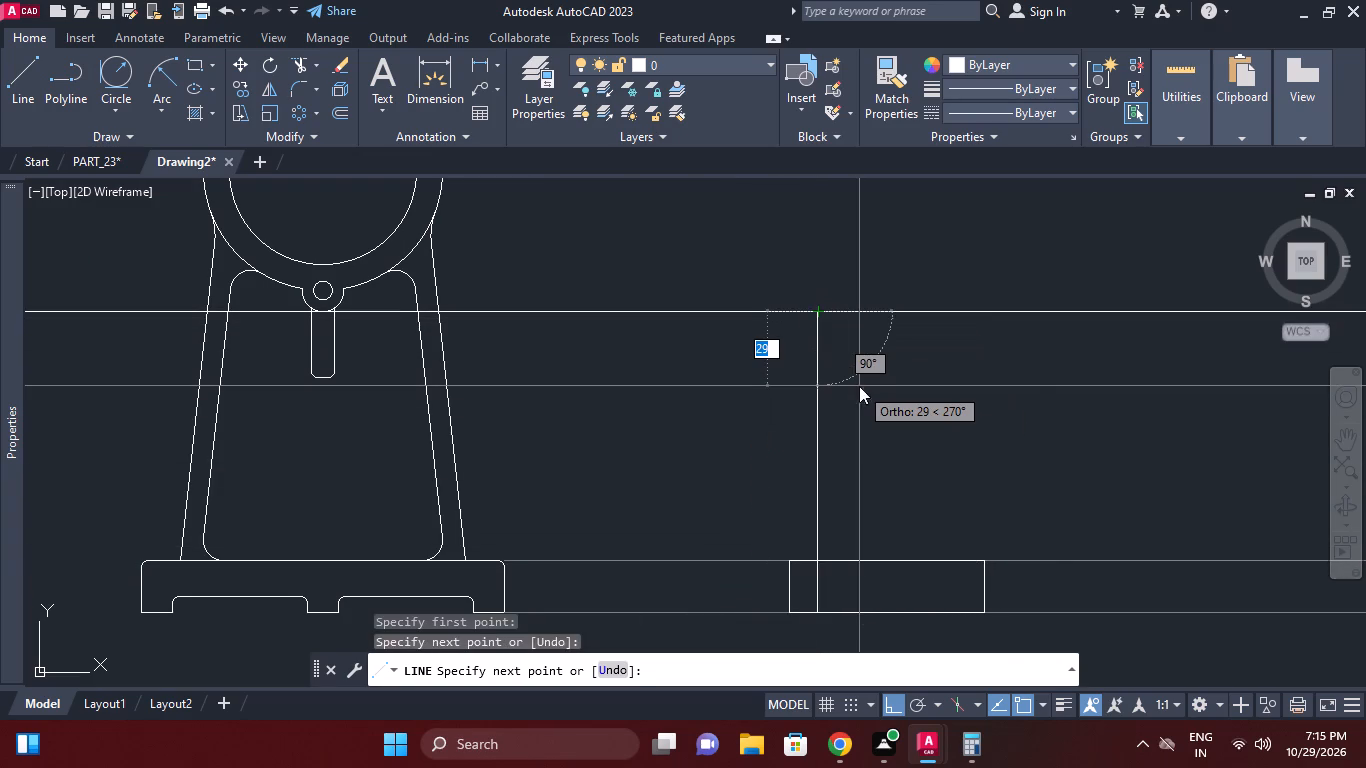
pyautogui.click(928, 429)
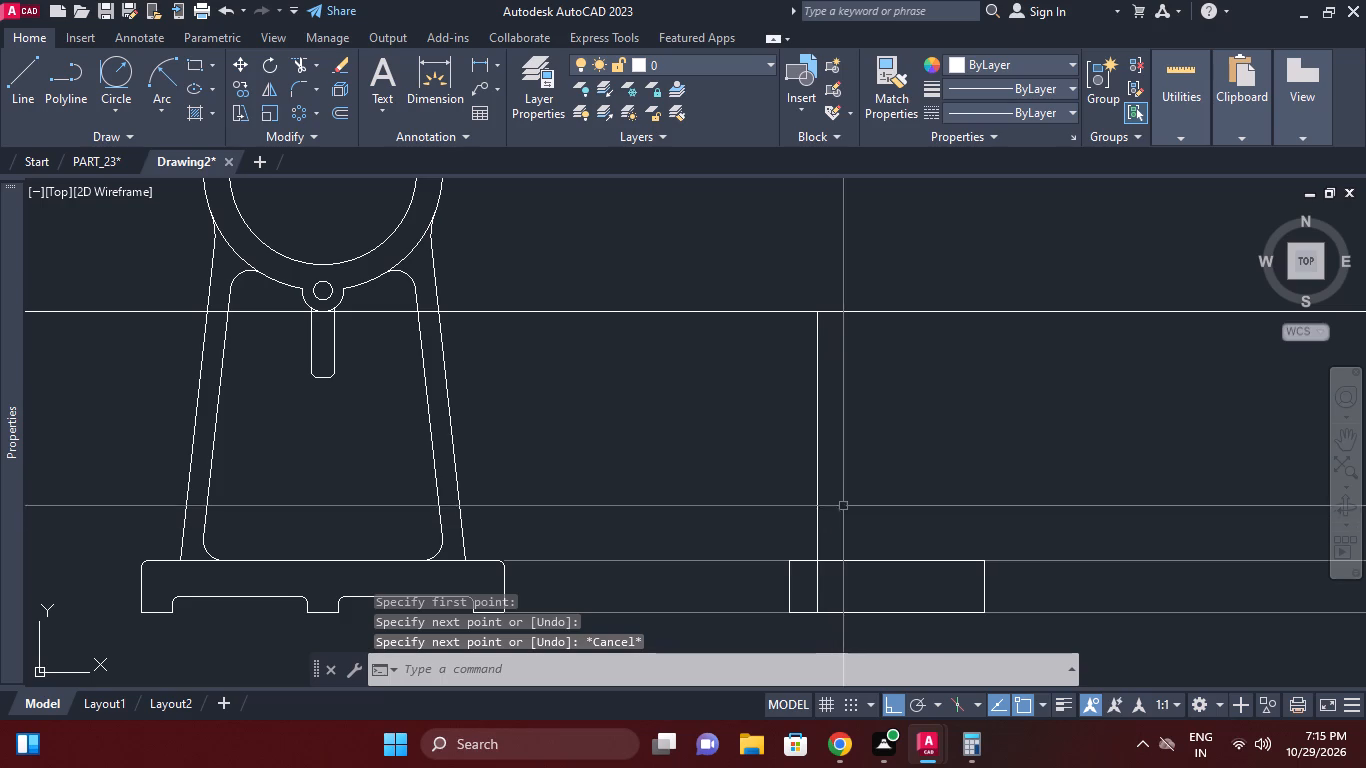
# Erase the horizontal construction line through the bottom lug.
pyautogui.scroll(-1, 941, 509)
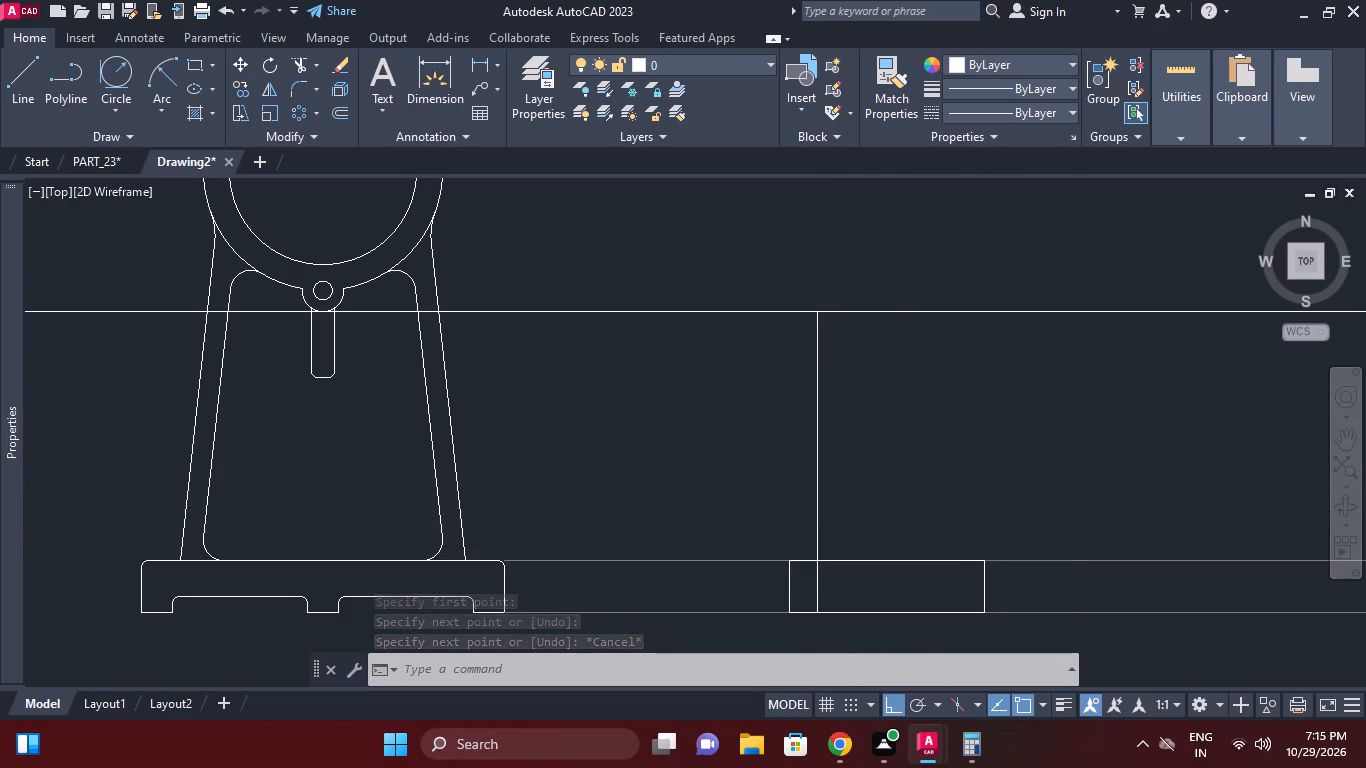
pyautogui.click(809, 443)
pyautogui.click(786, 358)
pyautogui.rightClick(786, 358)
pyautogui.click(858, 333)
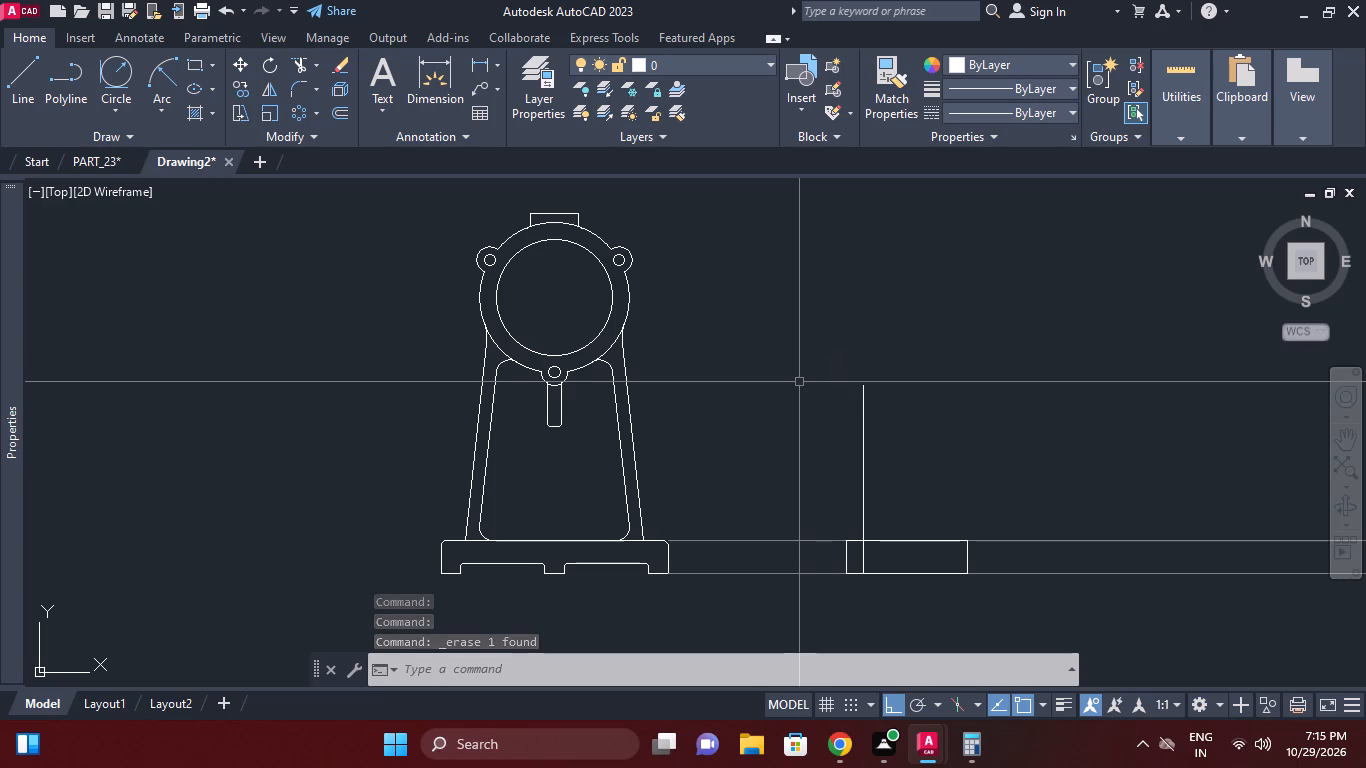
# Fillet both junctions between the ring's outer circle and the bottom lug with a 10 mm radius.
pyautogui.moveTo(822, 426); pyautogui.dragTo(857, 471, button='middle')
pyautogui.click(290, 91)
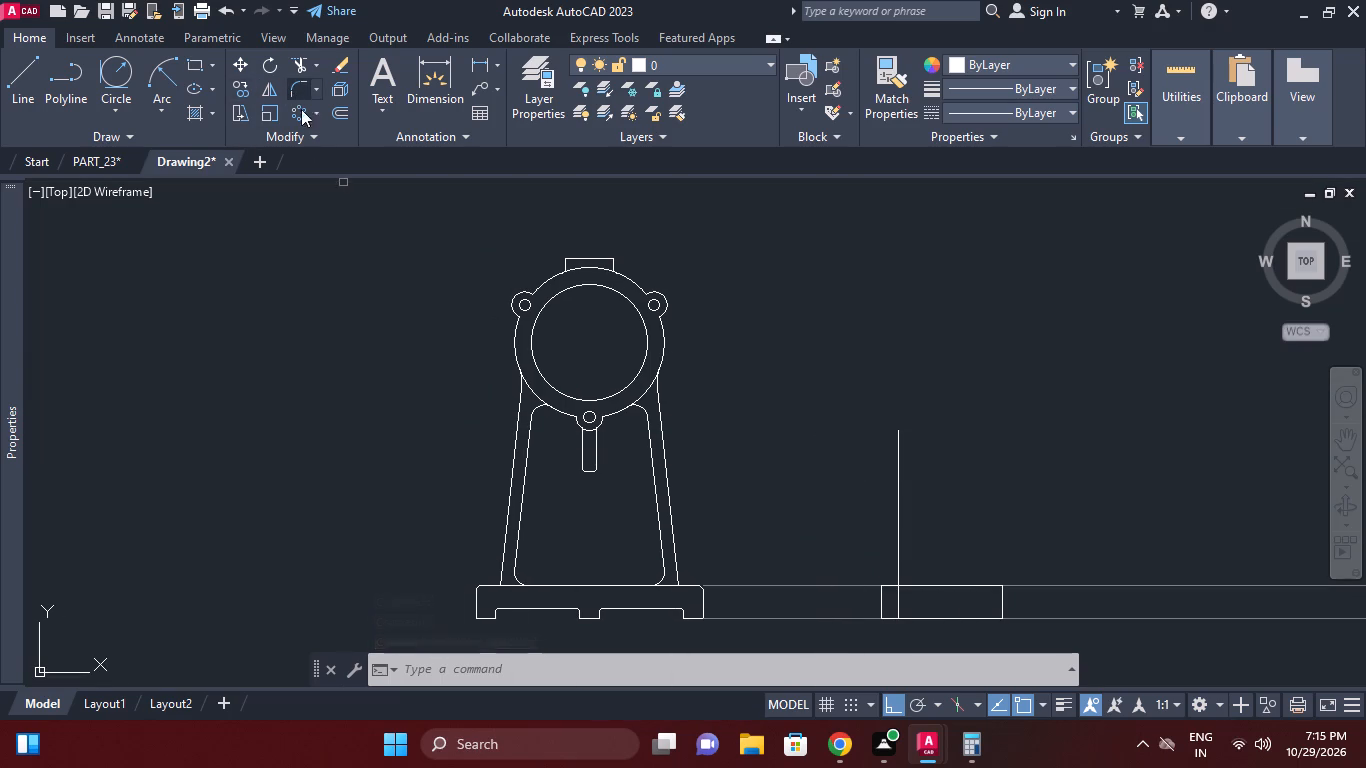
pyautogui.click(731, 674)
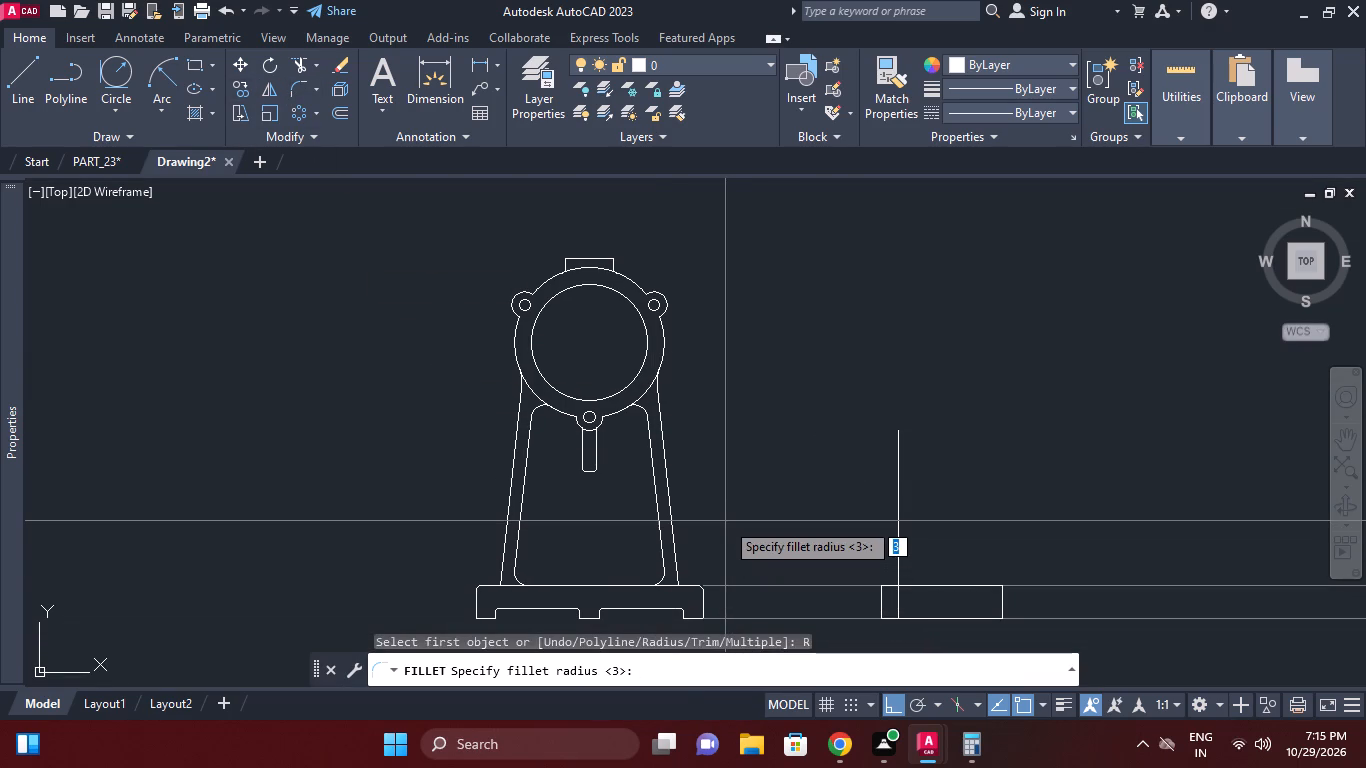
pyautogui.write('10')
pyautogui.press('Return')
pyautogui.scroll(1, 605, 333)
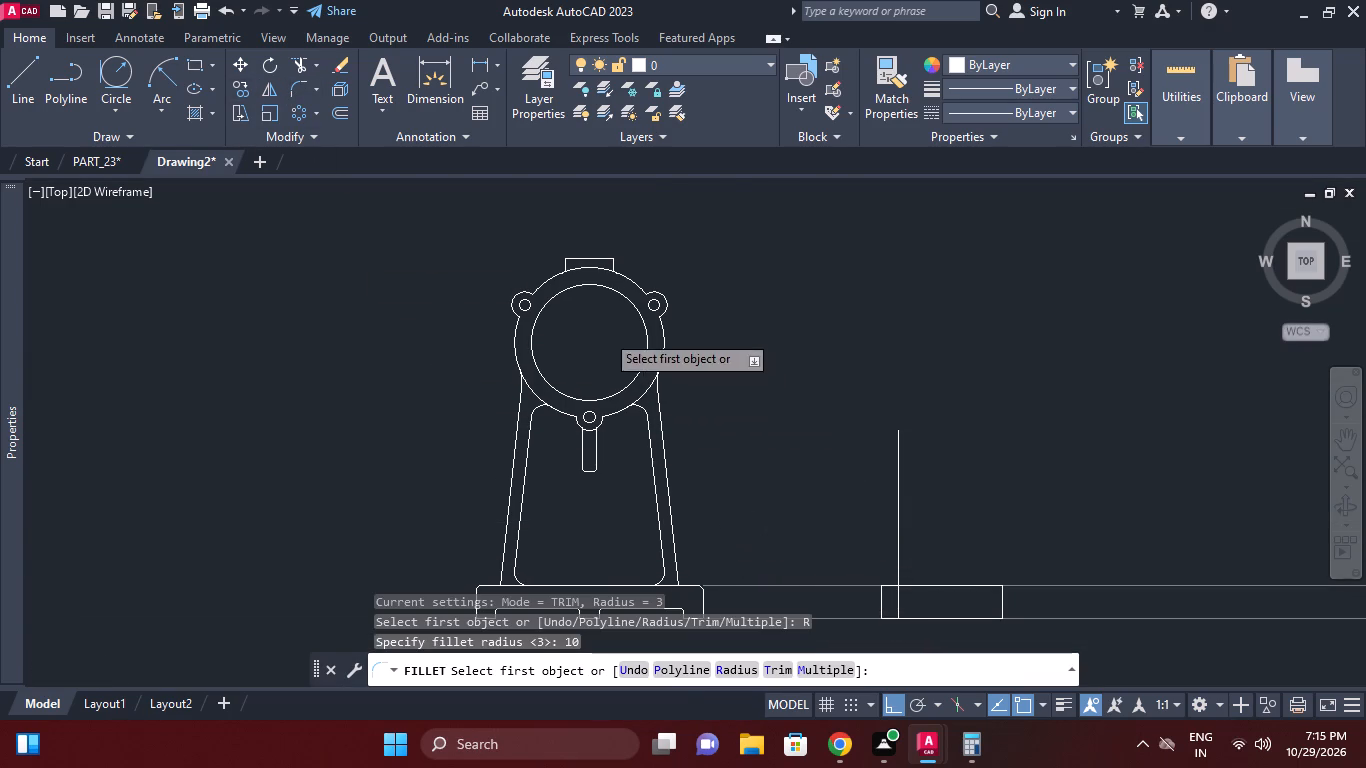
pyautogui.scroll(2, 573, 468)
pyautogui.click(518, 459)
pyautogui.click(538, 478)
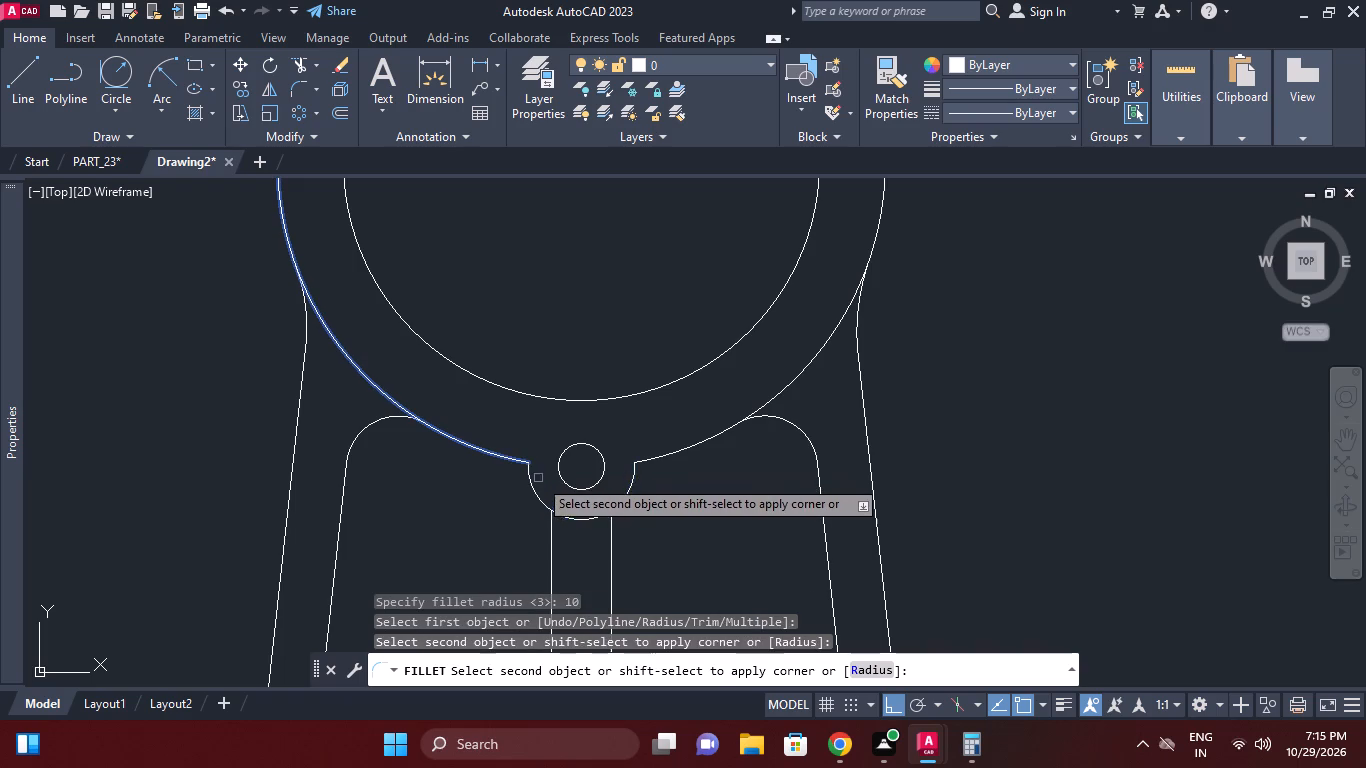
pyautogui.click(531, 476)
pyautogui.rightClick(636, 440)
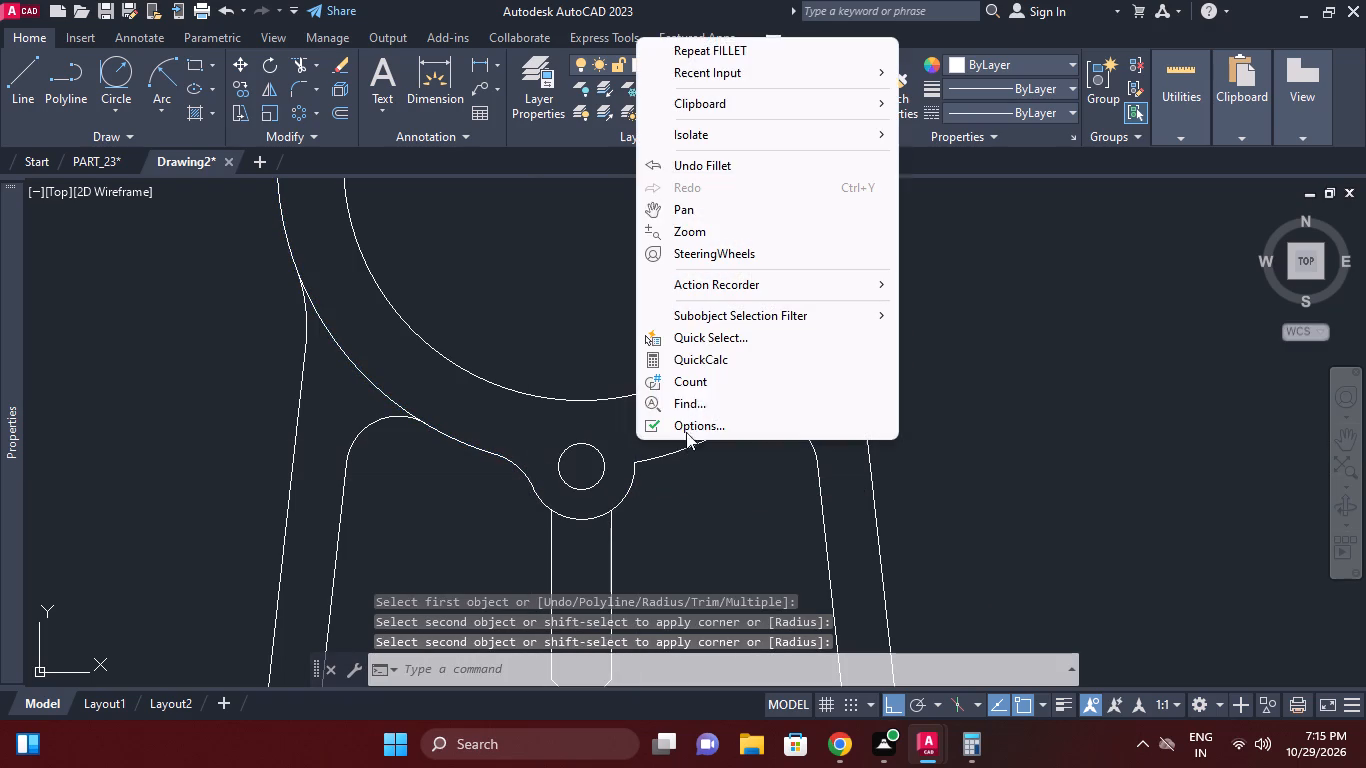
pyautogui.click(724, 42)
pyautogui.click(632, 473)
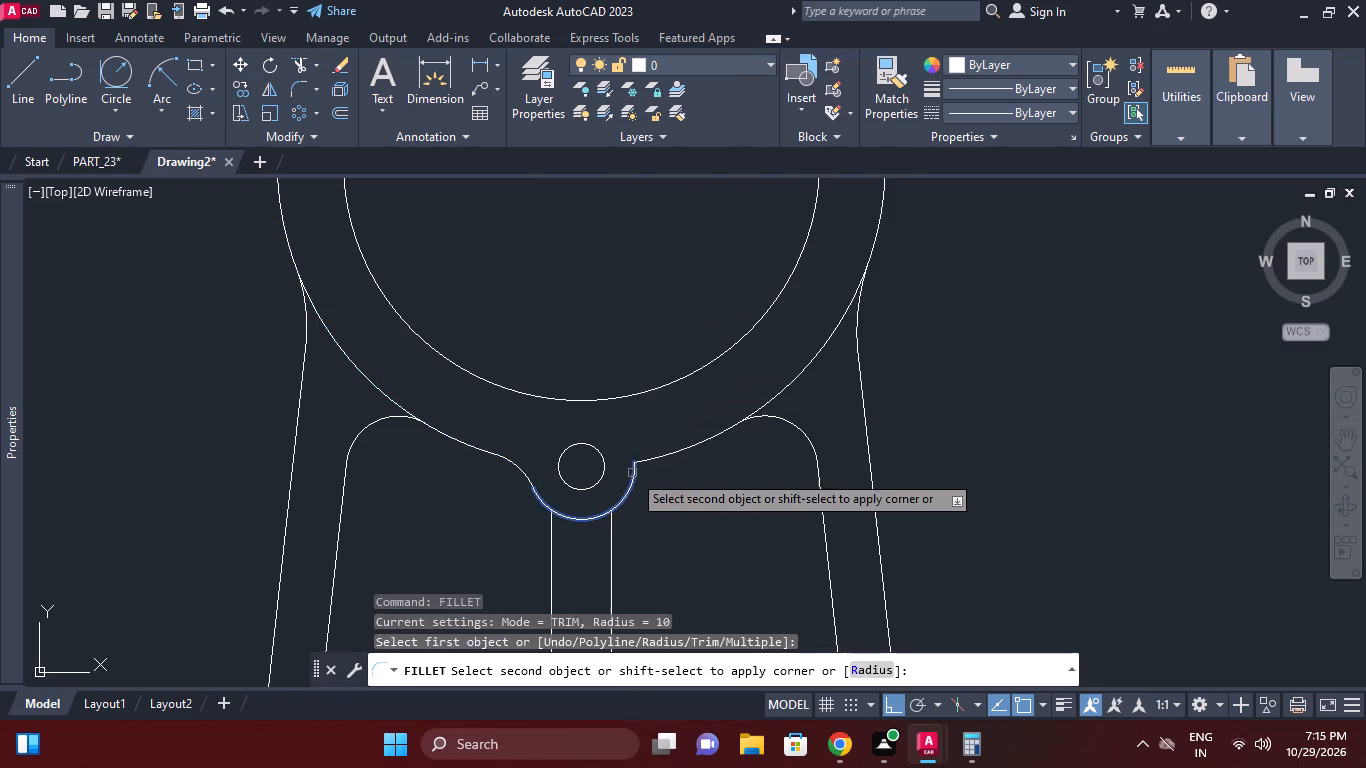
pyautogui.click(649, 460)
# Fillet both junctions between the ring's outer circle and the upper-right lug with a 10 mm radius.
pyautogui.moveTo(689, 416); pyautogui.dragTo(701, 492, button='middle')
pyautogui.scroll(-1, 814, 390)
pyautogui.moveTo(894, 308); pyautogui.dragTo(895, 445, button='middle')
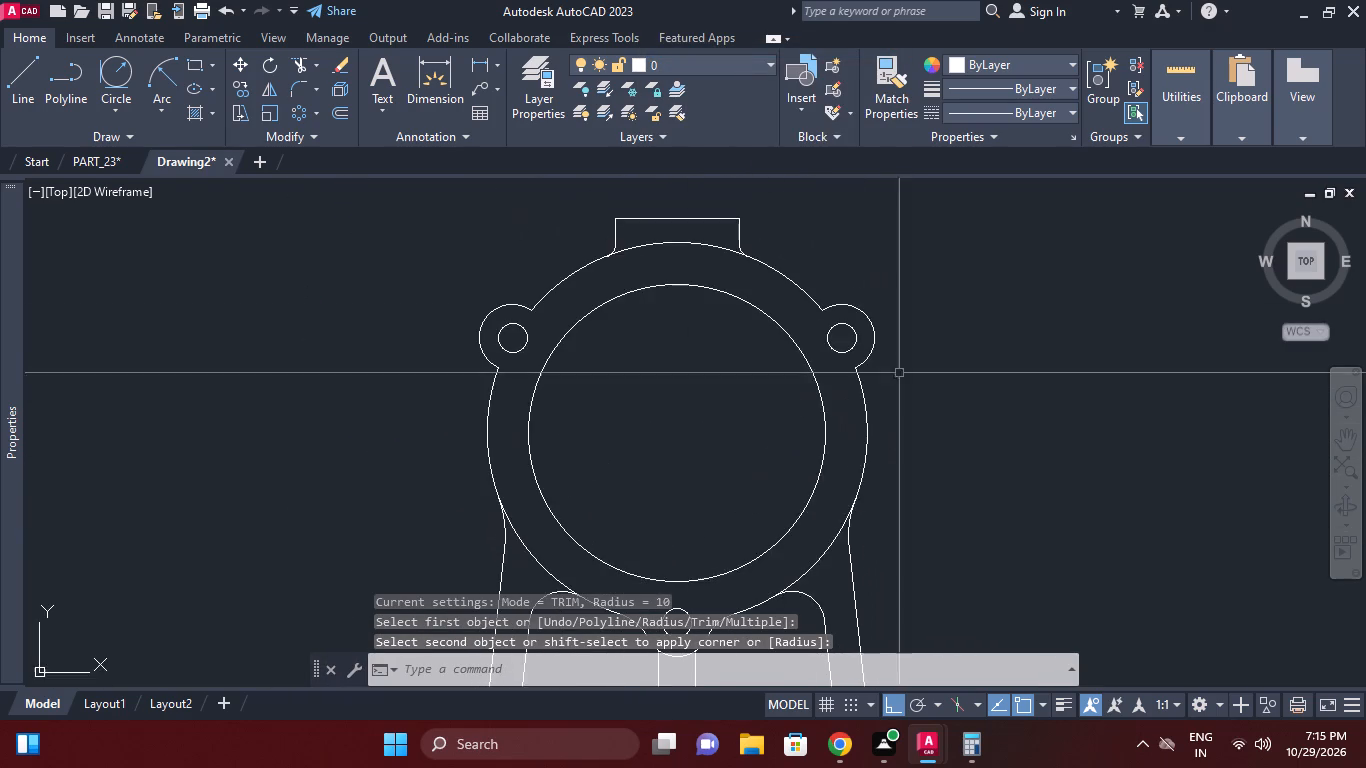
pyautogui.scroll(1, 905, 341)
pyautogui.rightClick(917, 311)
pyautogui.click(968, 322)
pyautogui.click(835, 413)
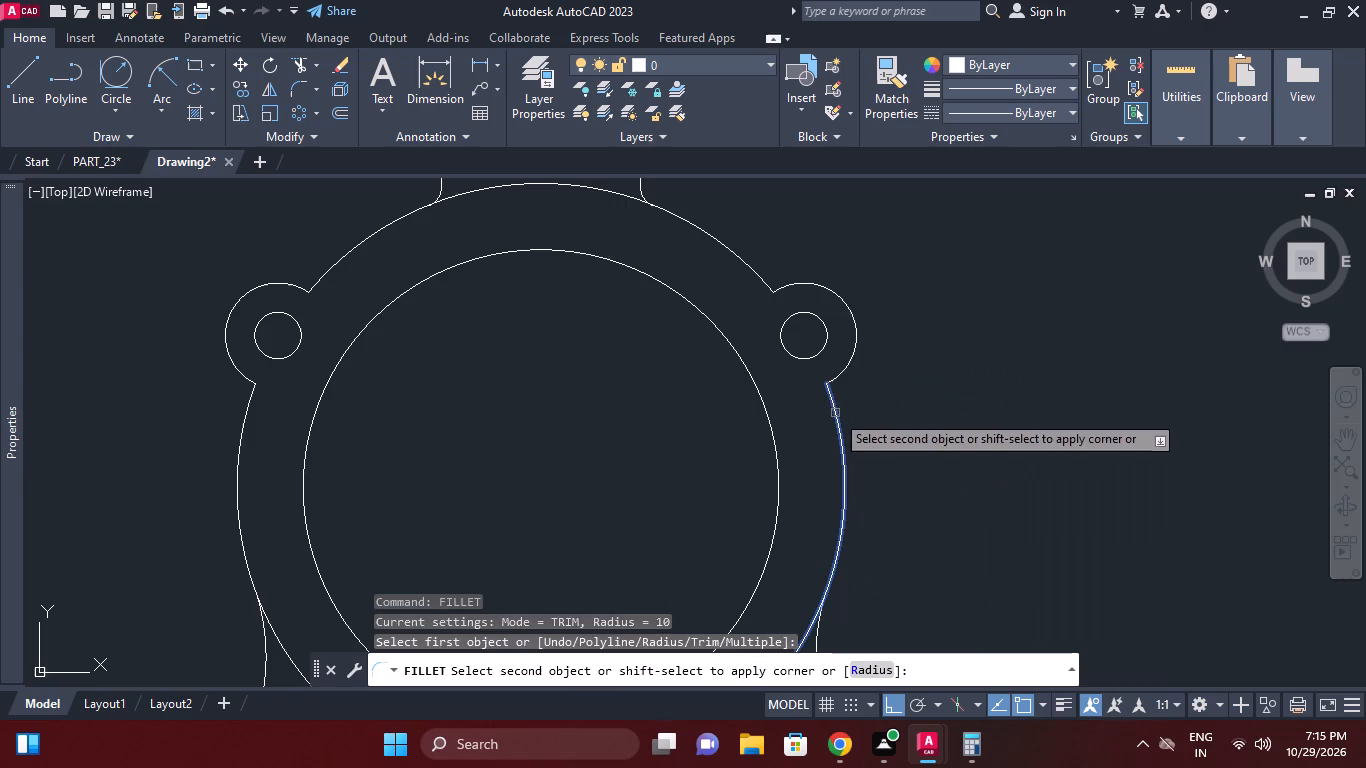
pyautogui.click(839, 374)
pyautogui.rightClick(932, 316)
pyautogui.click(1002, 322)
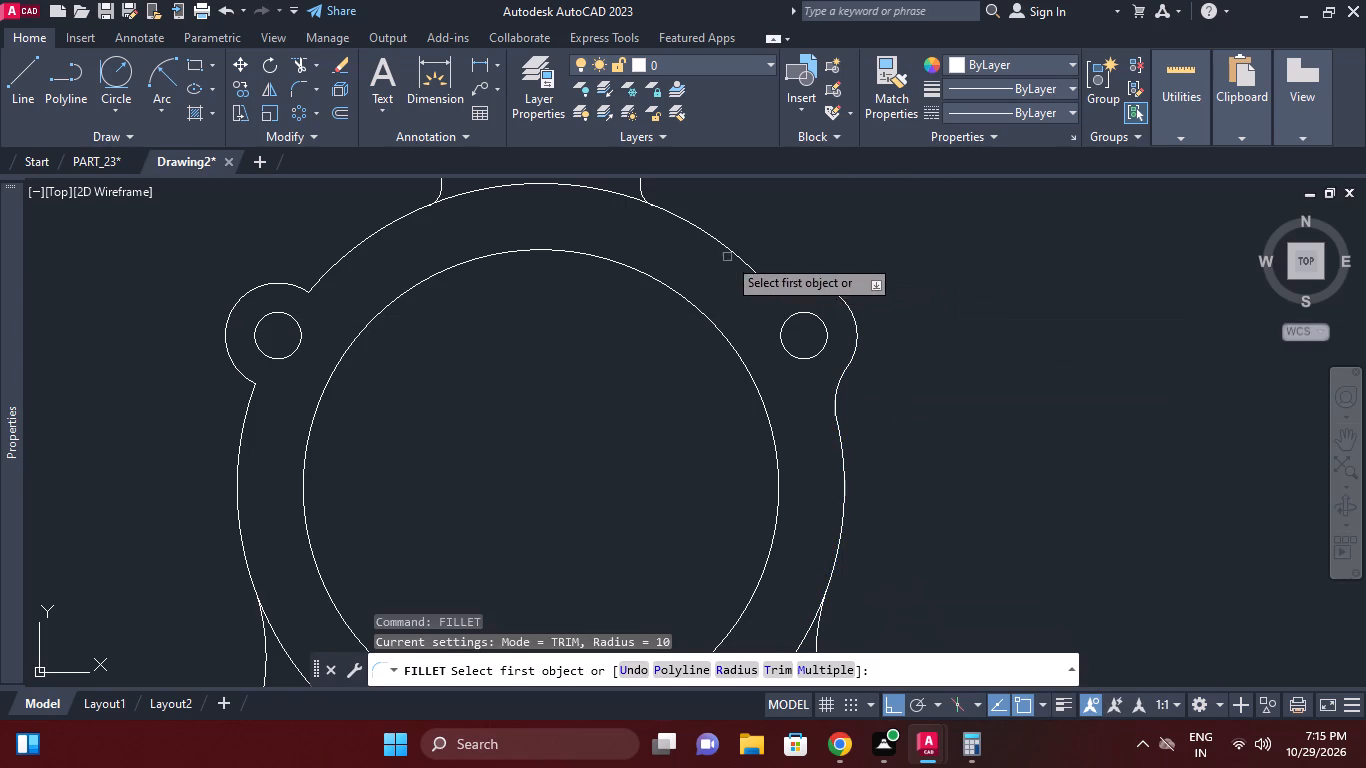
pyautogui.click(733, 257)
pyautogui.click(810, 283)
# Fillet both junctions between the ring's outer circle and the upper-left lug with a 10 mm radius.
pyautogui.rightClick(856, 260)
pyautogui.click(957, 276)
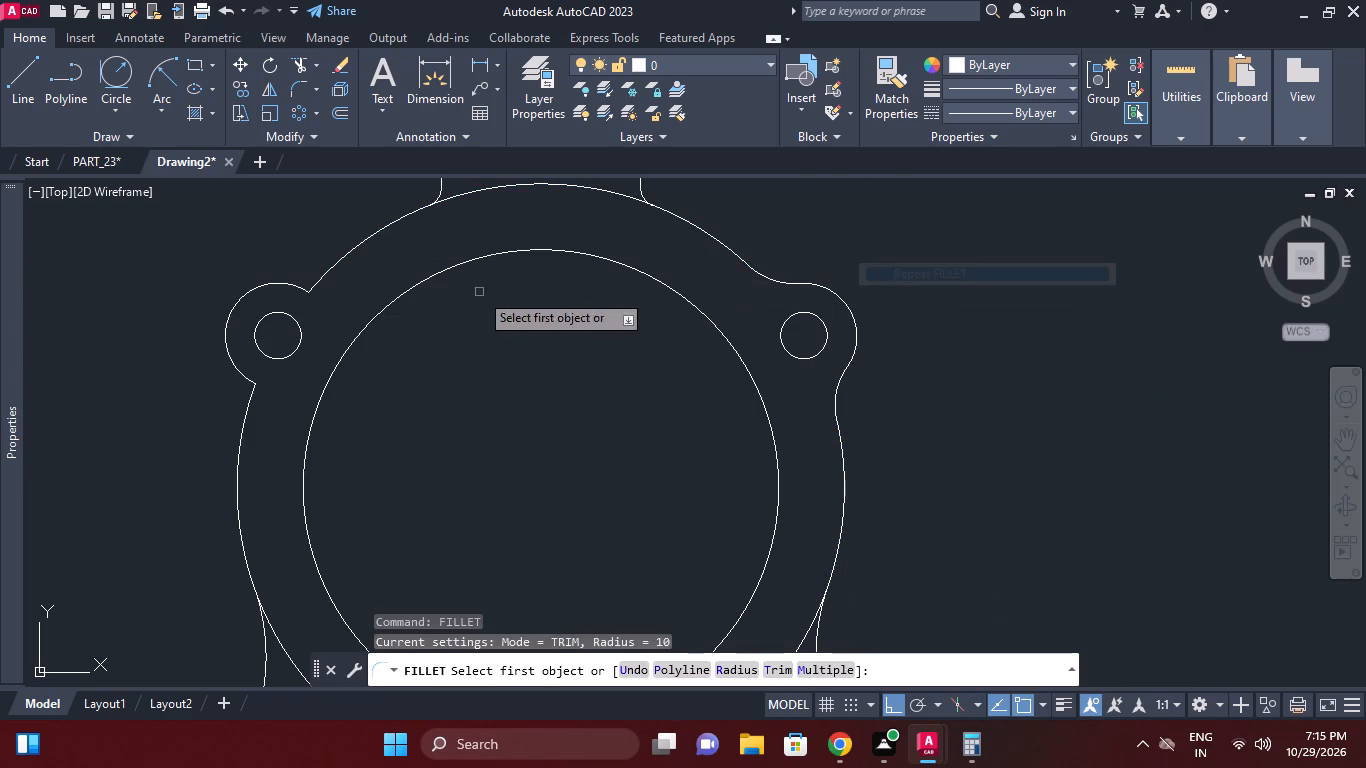
pyautogui.click(322, 279)
pyautogui.click(297, 287)
pyautogui.rightClick(385, 297)
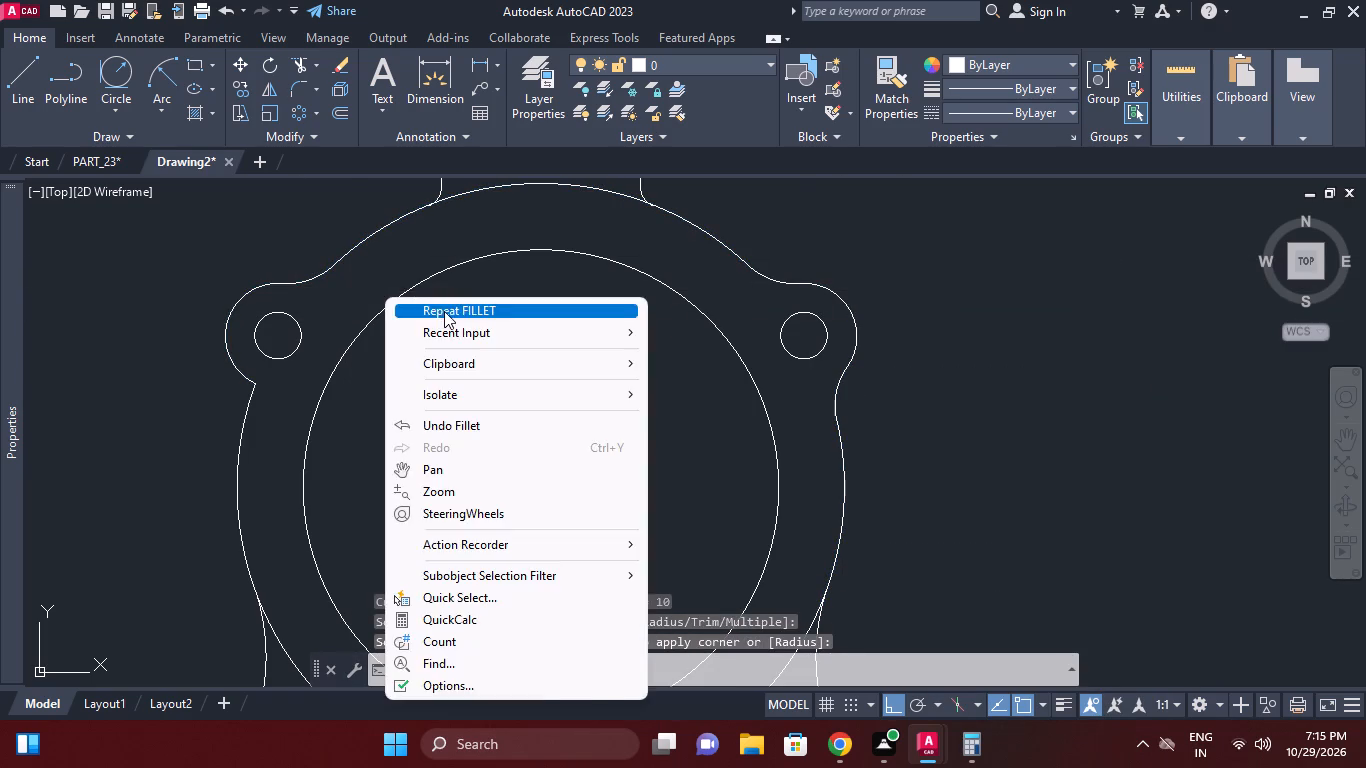
pyautogui.click(444, 311)
pyautogui.click(244, 374)
pyautogui.click(249, 399)
# From the top of the side view's vertical line, draw a 4 mm line to the left and a vertical line up past the front view's top.
pyautogui.scroll(-1, 448, 372)
pyautogui.middleClick(448, 372)
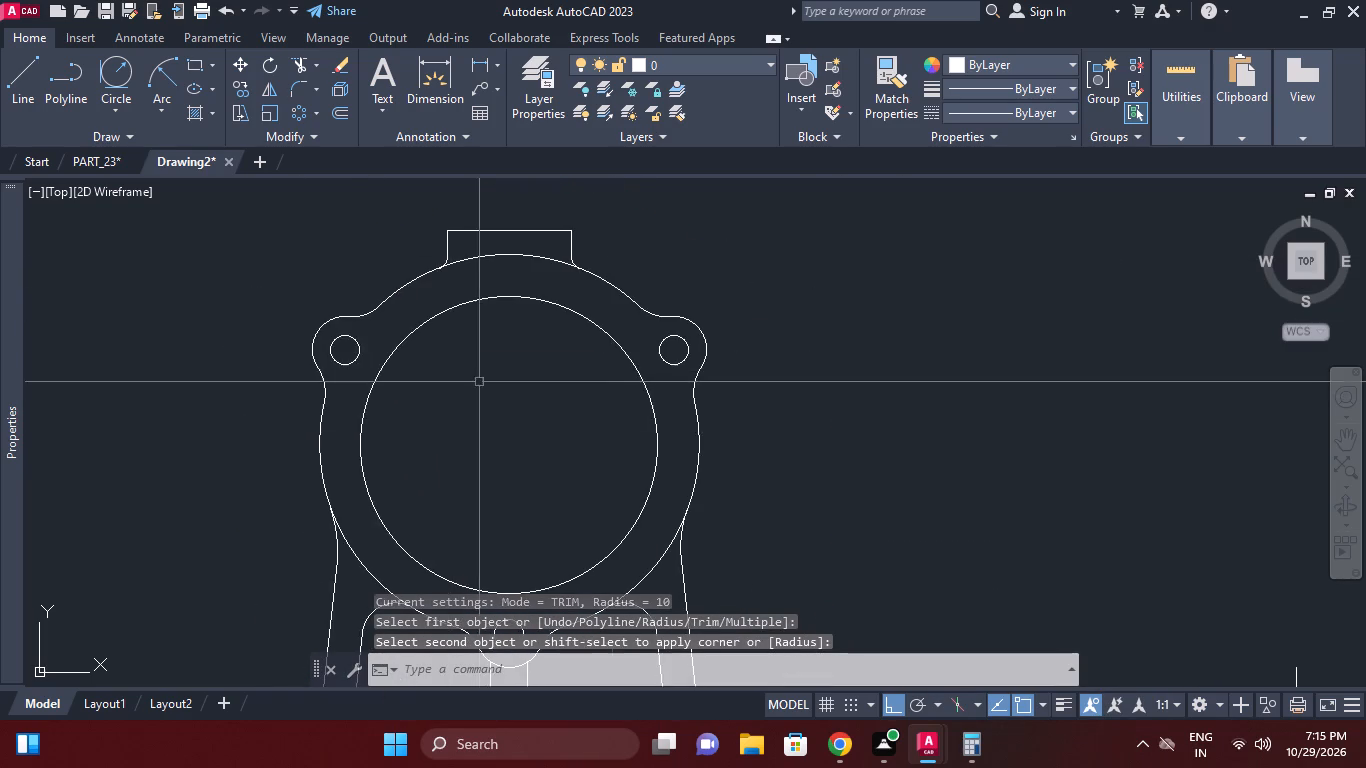
pyautogui.scroll(-1, 638, 435)
pyautogui.moveTo(640, 426); pyautogui.dragTo(680, 386, button='middle')
pyautogui.moveTo(736, 428); pyautogui.dragTo(743, 348, button='middle')
pyautogui.scroll(-1, 748, 366)
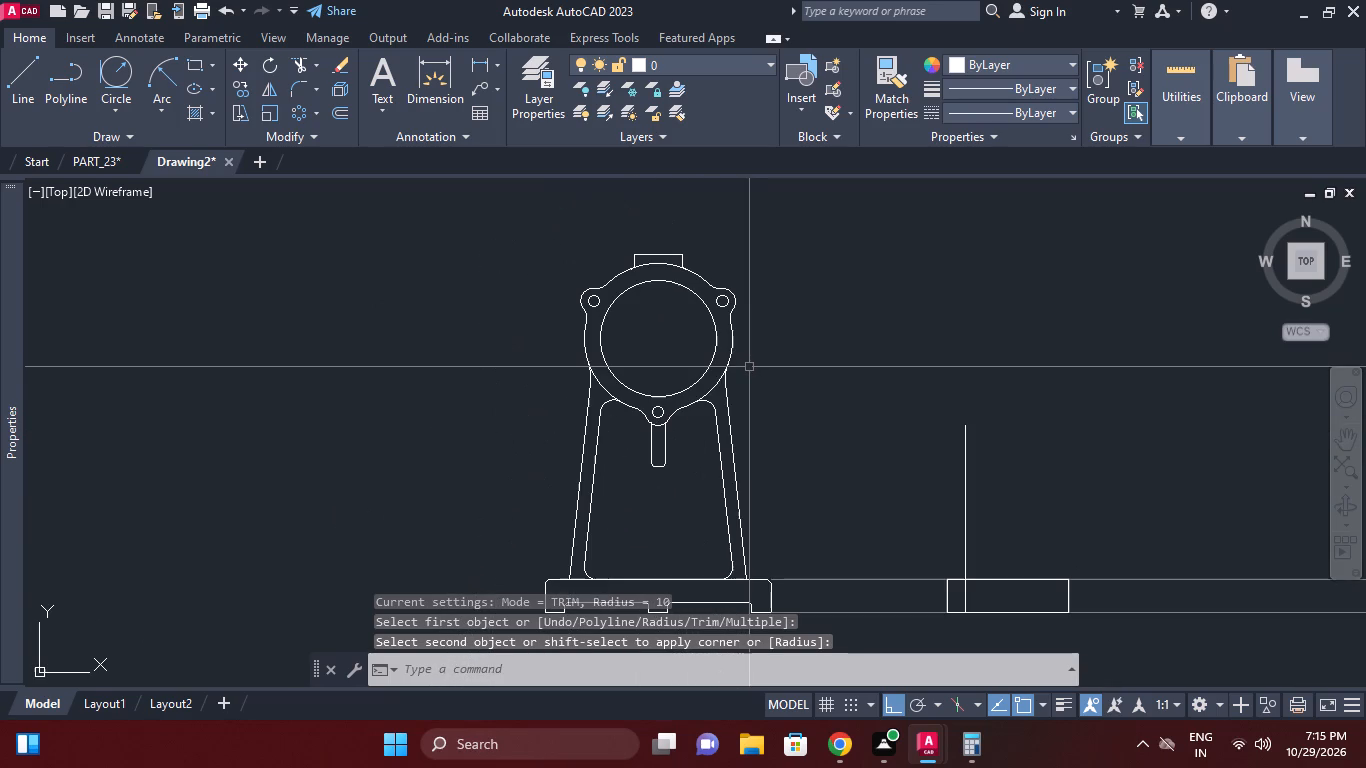
pyautogui.moveTo(750, 357); pyautogui.dragTo(740, 369, button='middle')
pyautogui.moveTo(775, 368); pyautogui.dragTo(769, 379, button='middle')
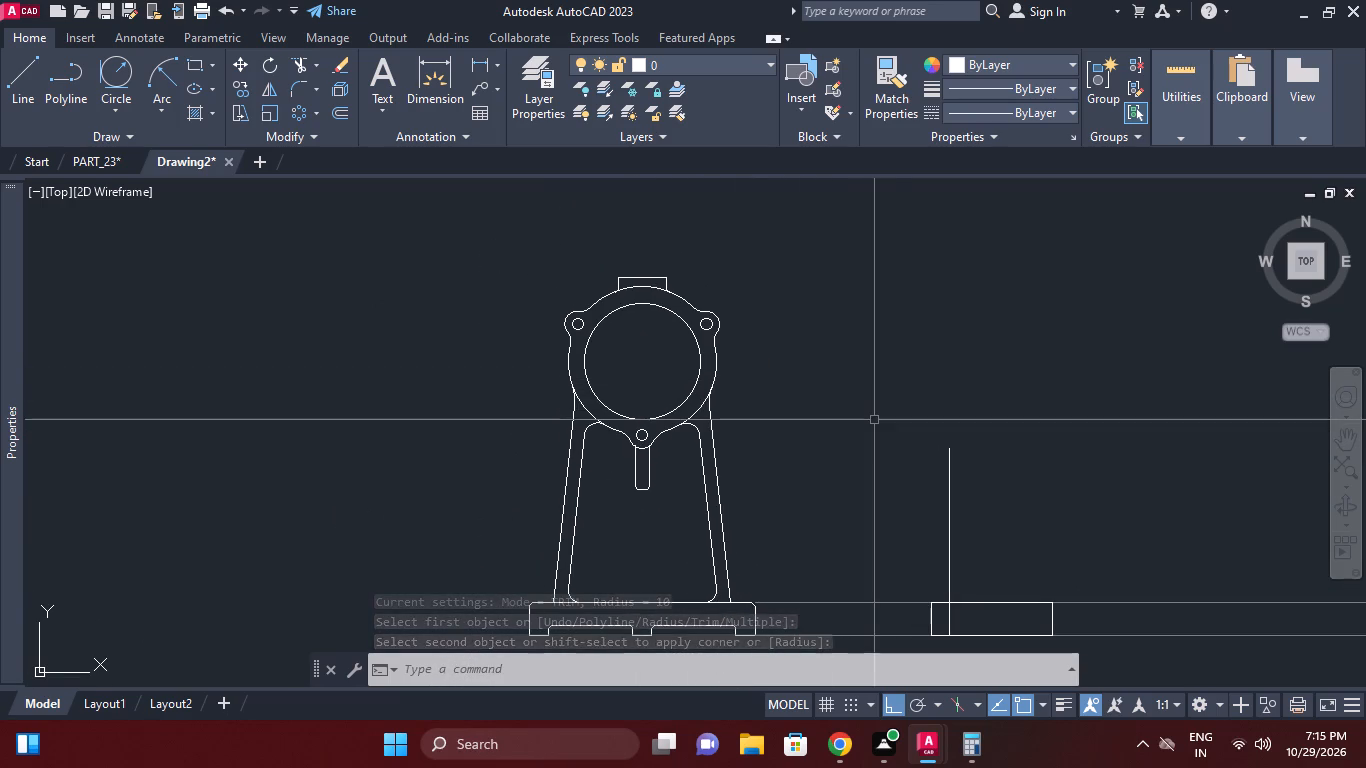
pyautogui.click(1, 78)
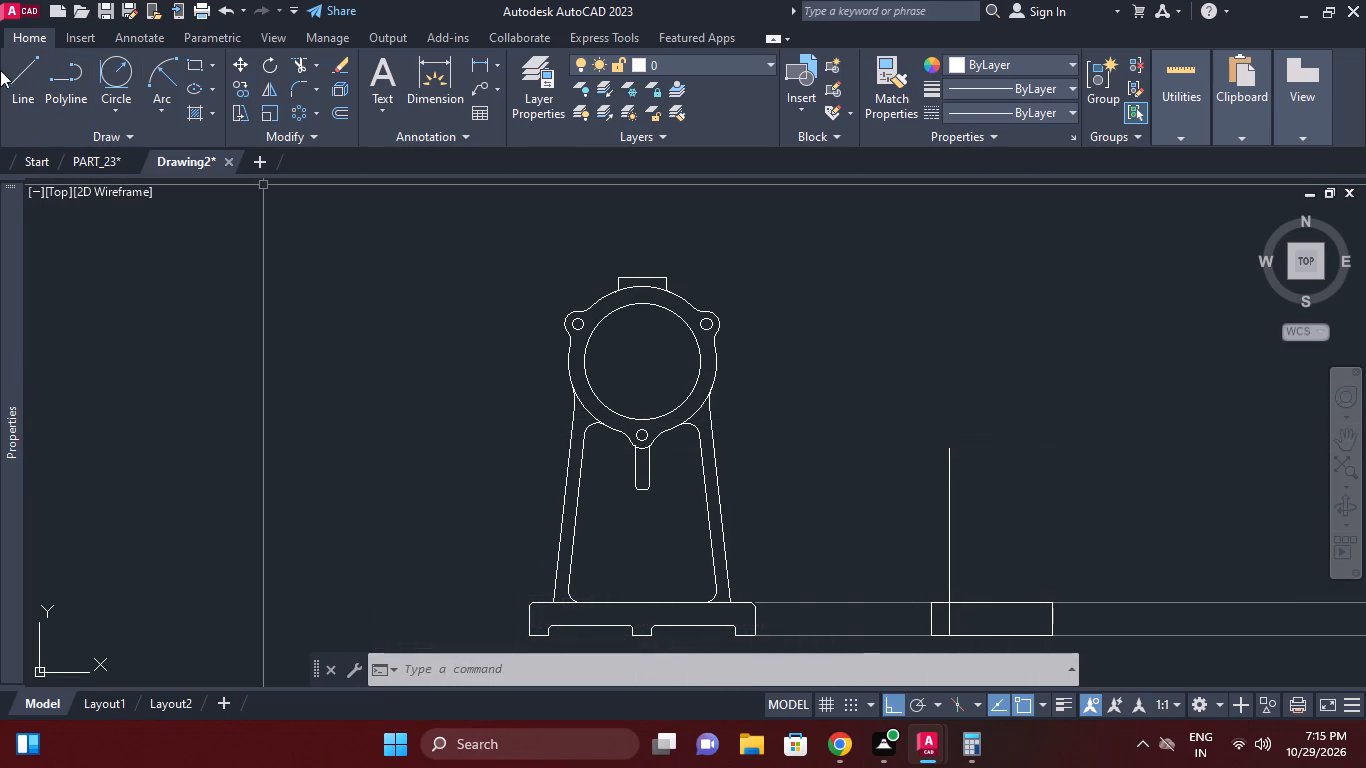
pyautogui.click(14, 66)
pyautogui.click(947, 445)
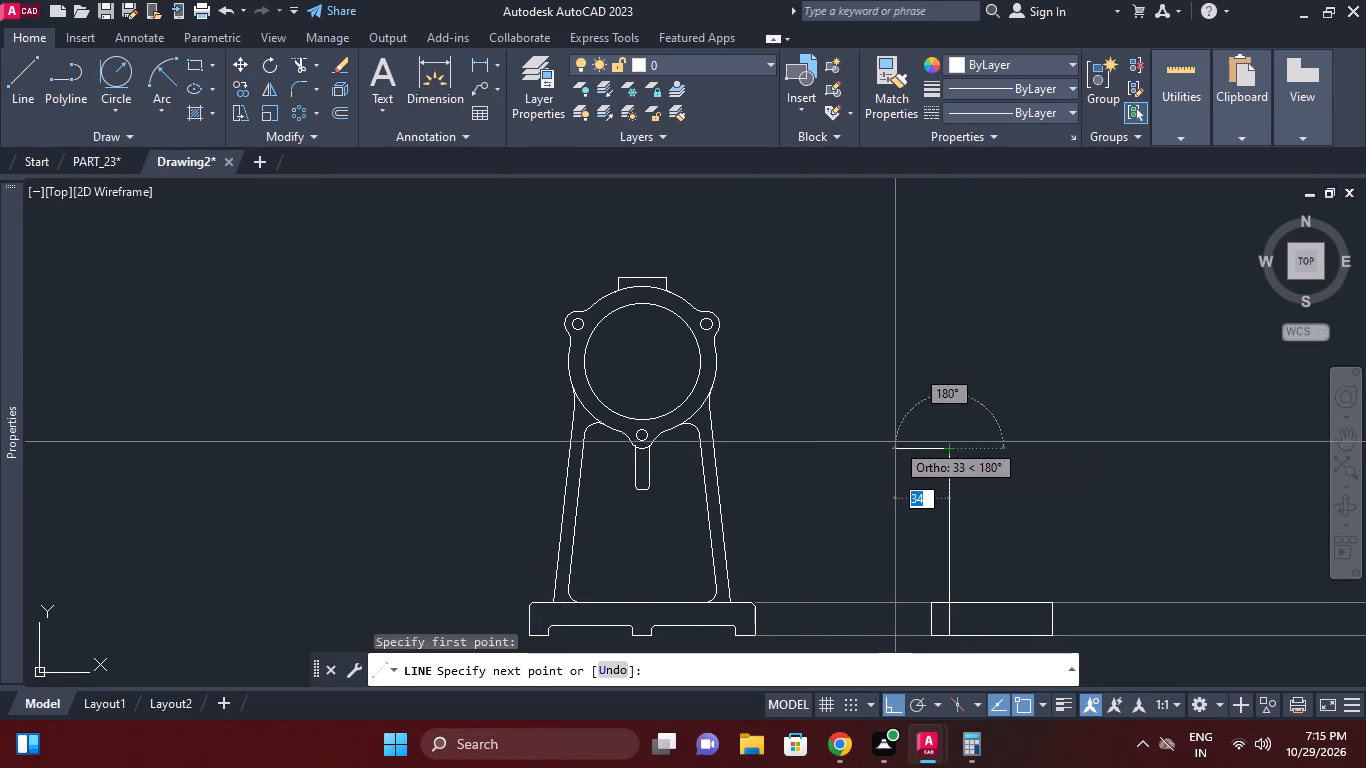
pyautogui.press('4')
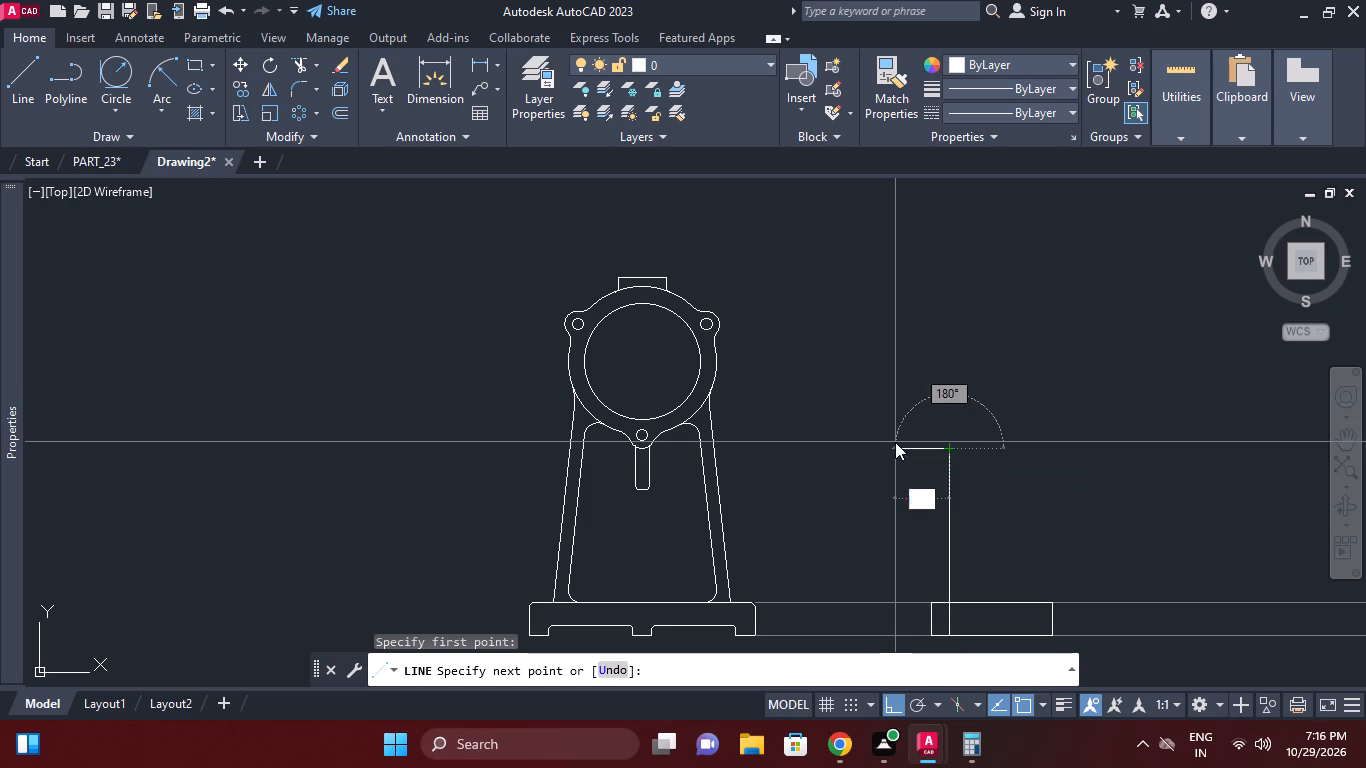
pyautogui.press('Return')
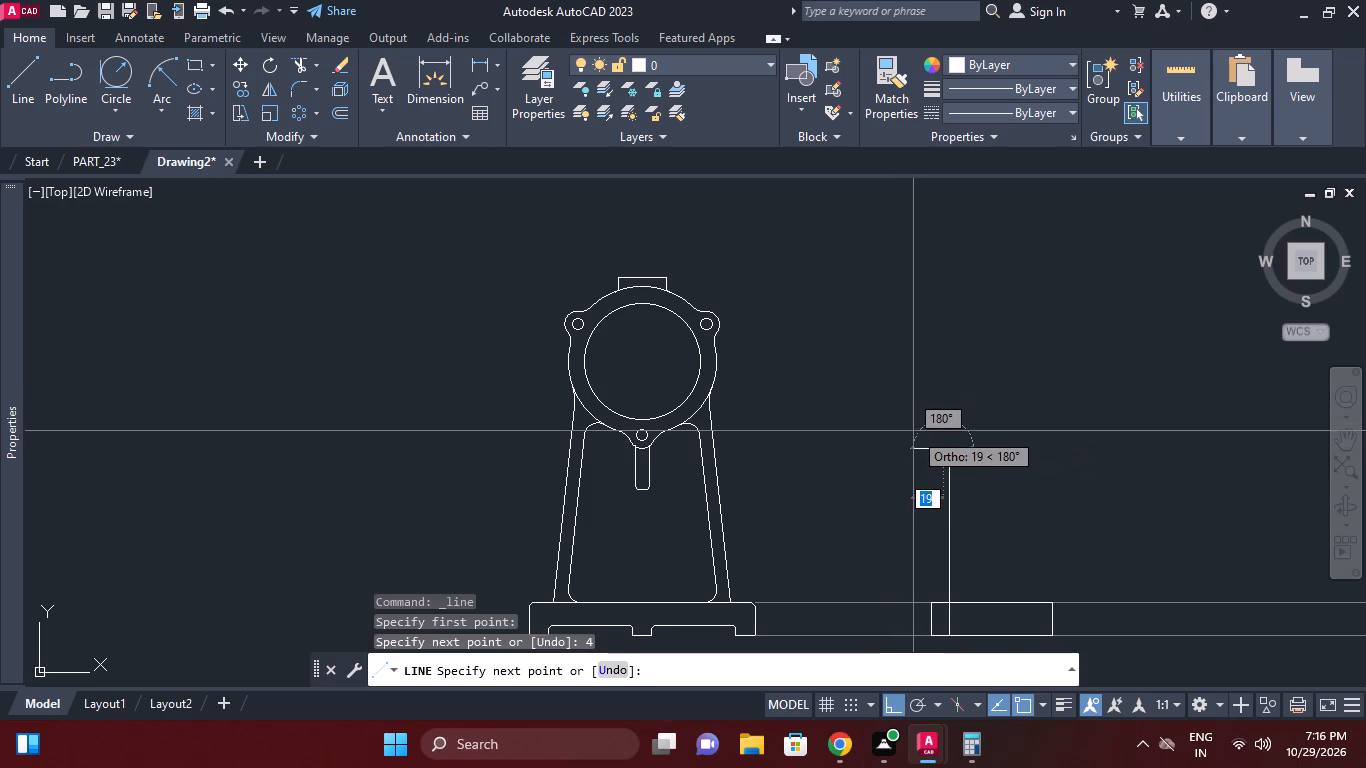
pyautogui.moveTo(1003, 400); pyautogui.dragTo(961, 472, button='middle')
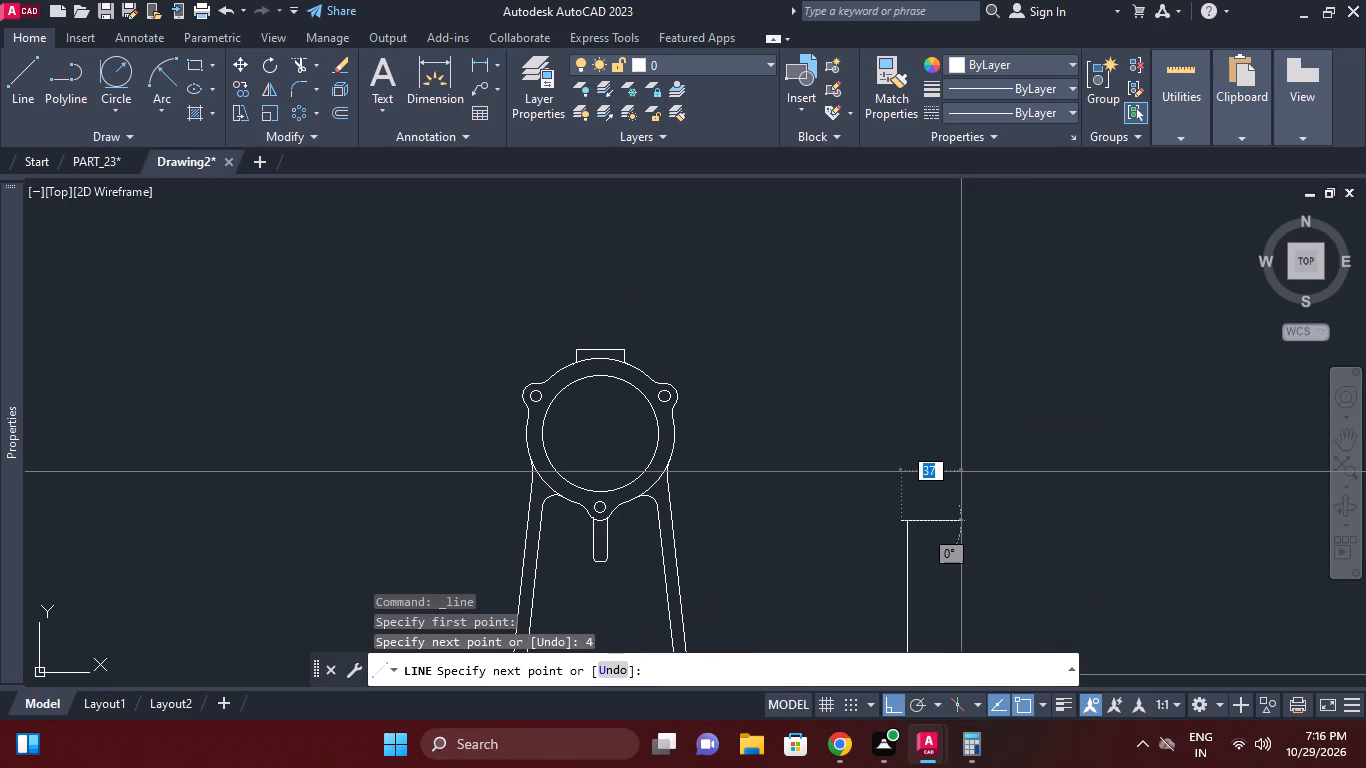
pyautogui.click(920, 280)
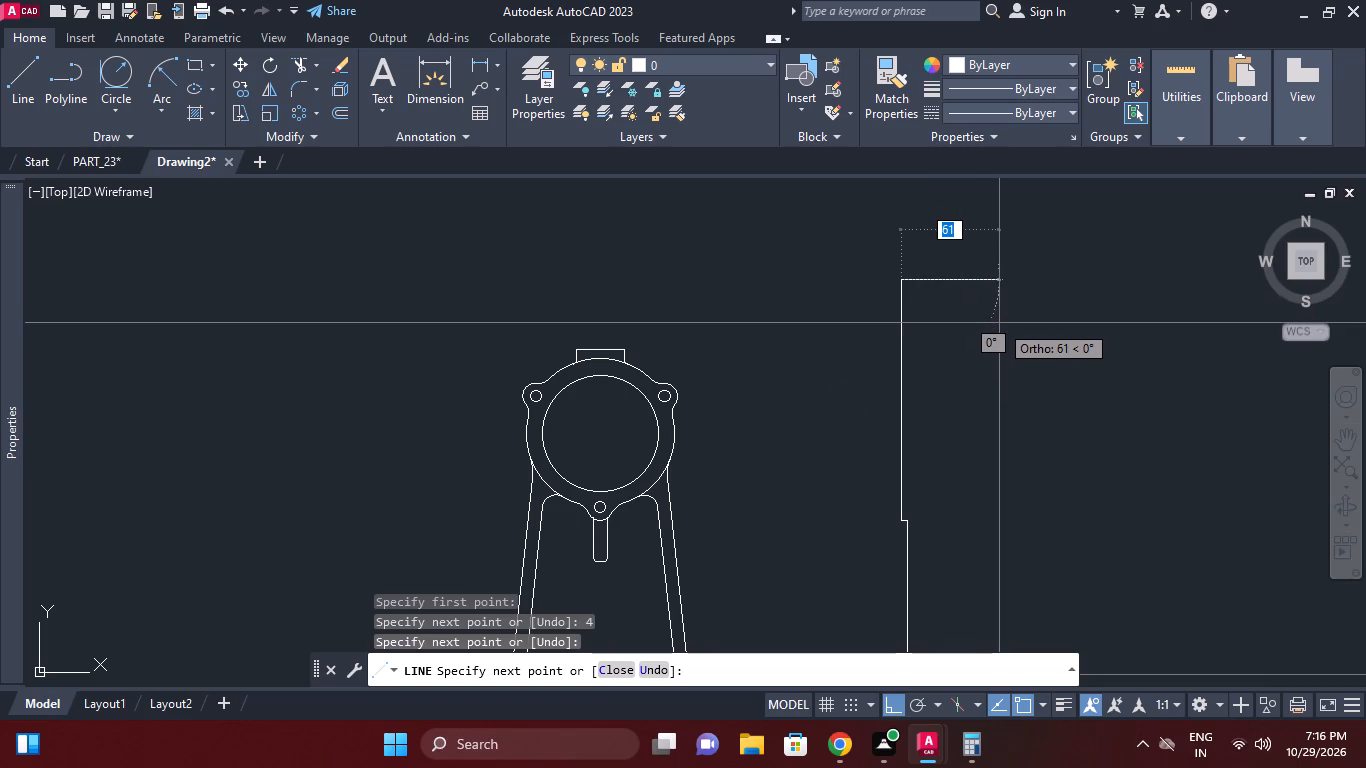
pyautogui.press('Escape')
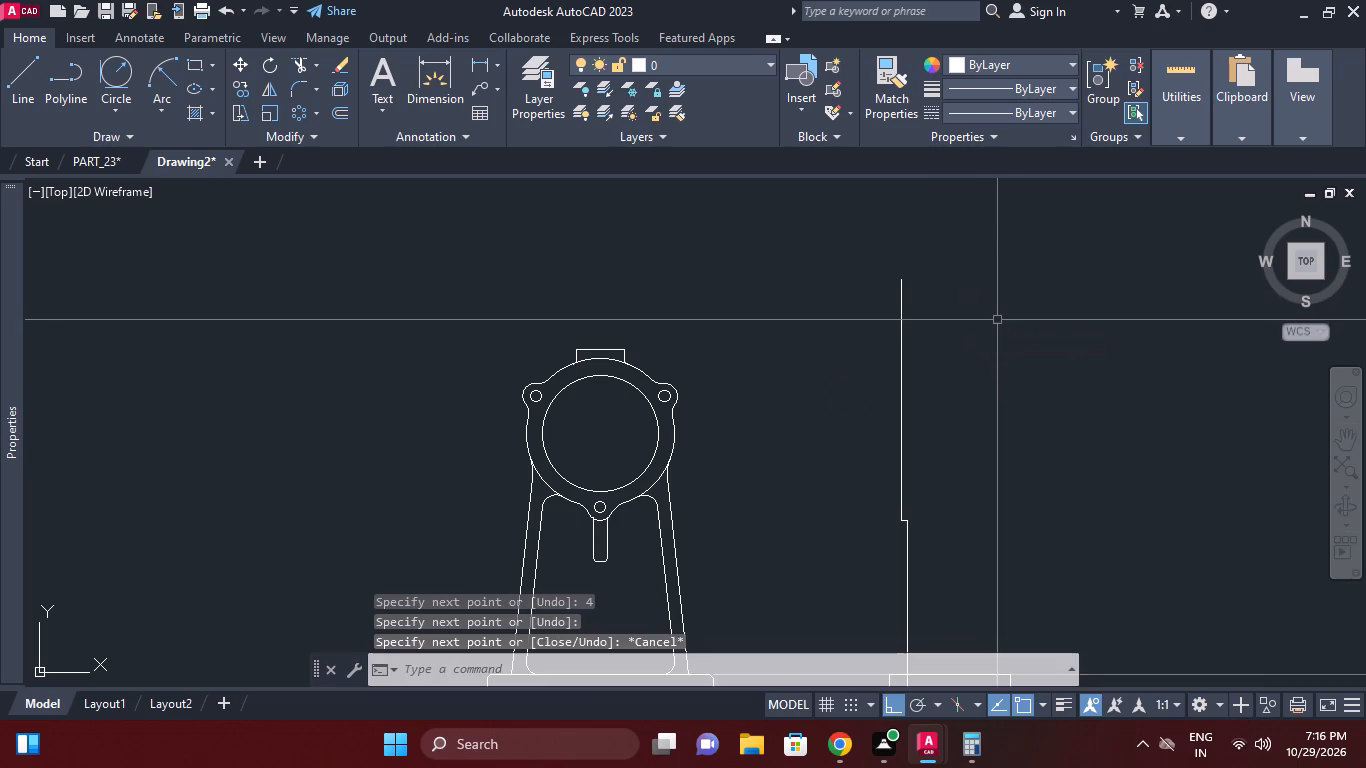
pyautogui.press('Escape')
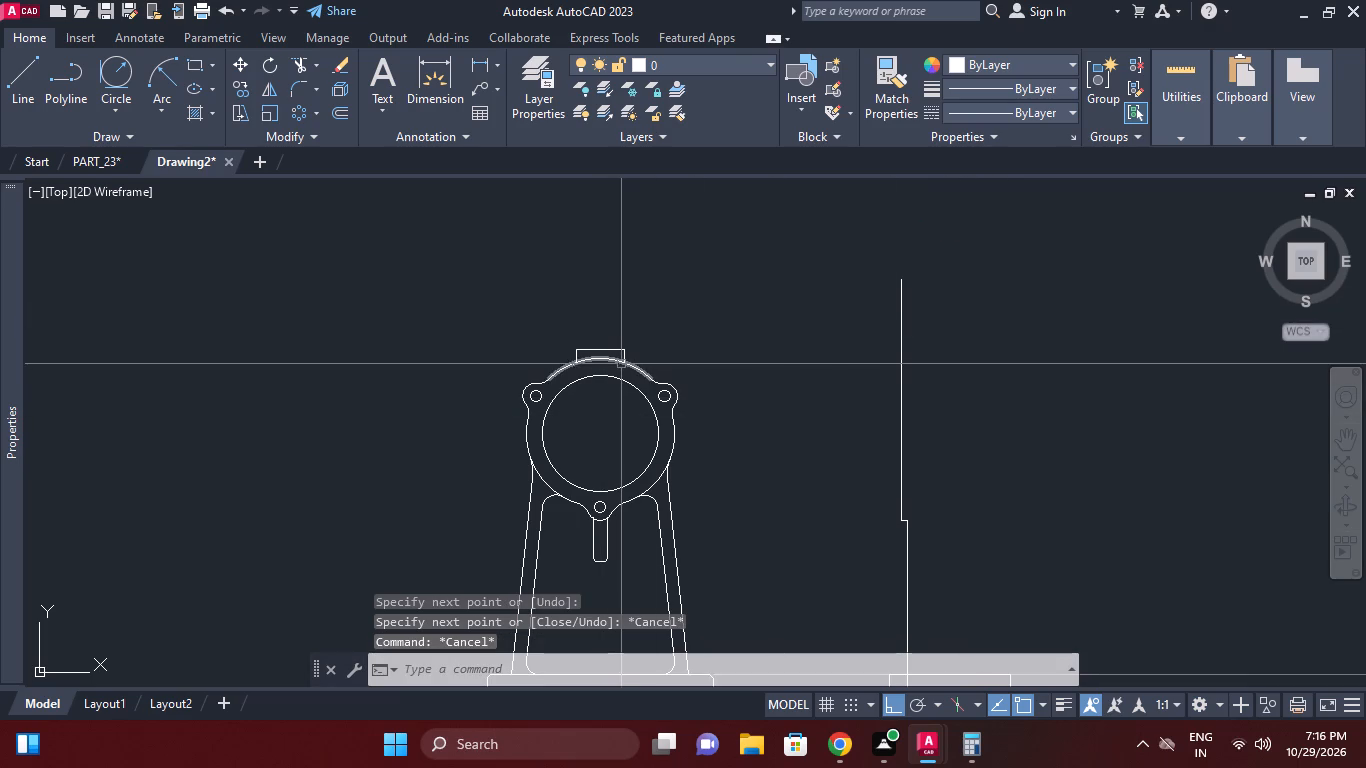
# Place a horizontal construction line through the midpoint of the top edge of the rectangular boss above the ring.
pyautogui.click(106, 142)
pyautogui.click(63, 160)
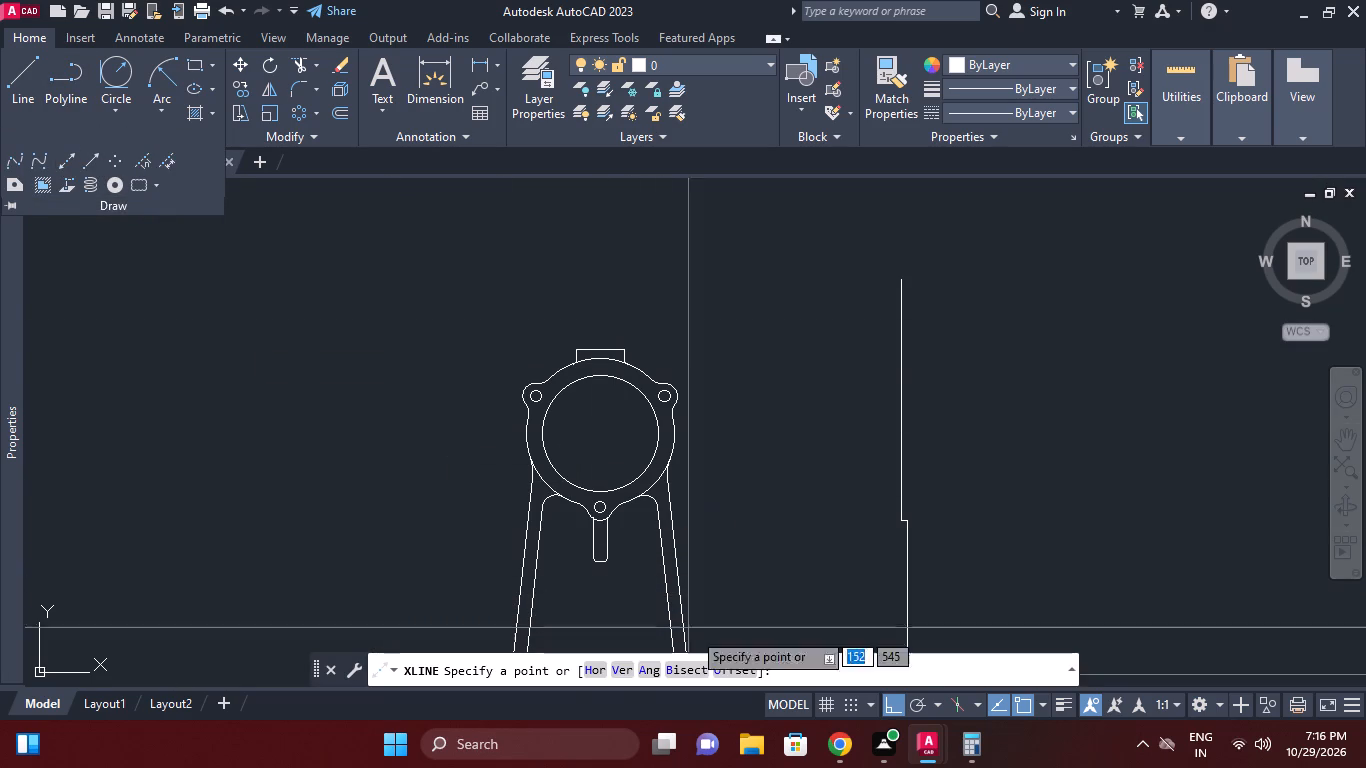
pyautogui.click(585, 669)
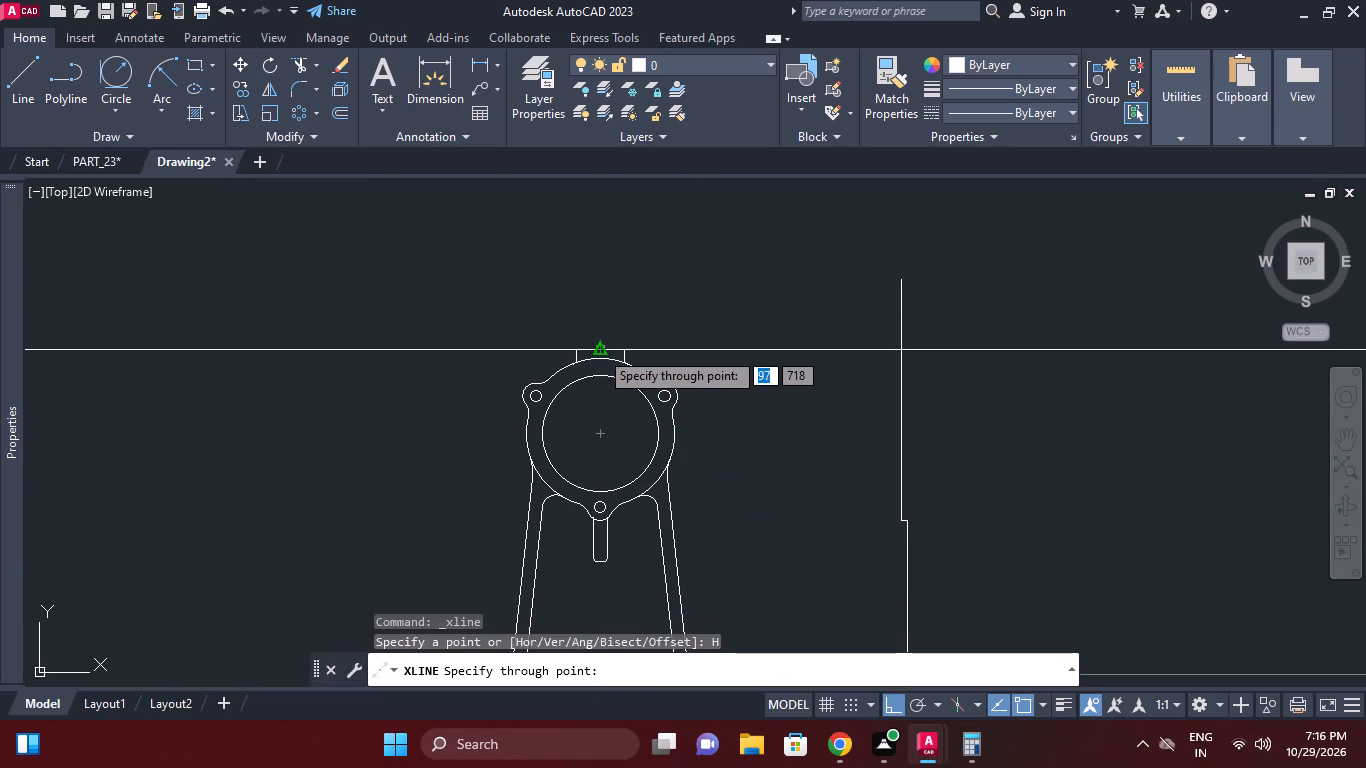
pyautogui.click(599, 350)
pyautogui.rightClick(645, 280)
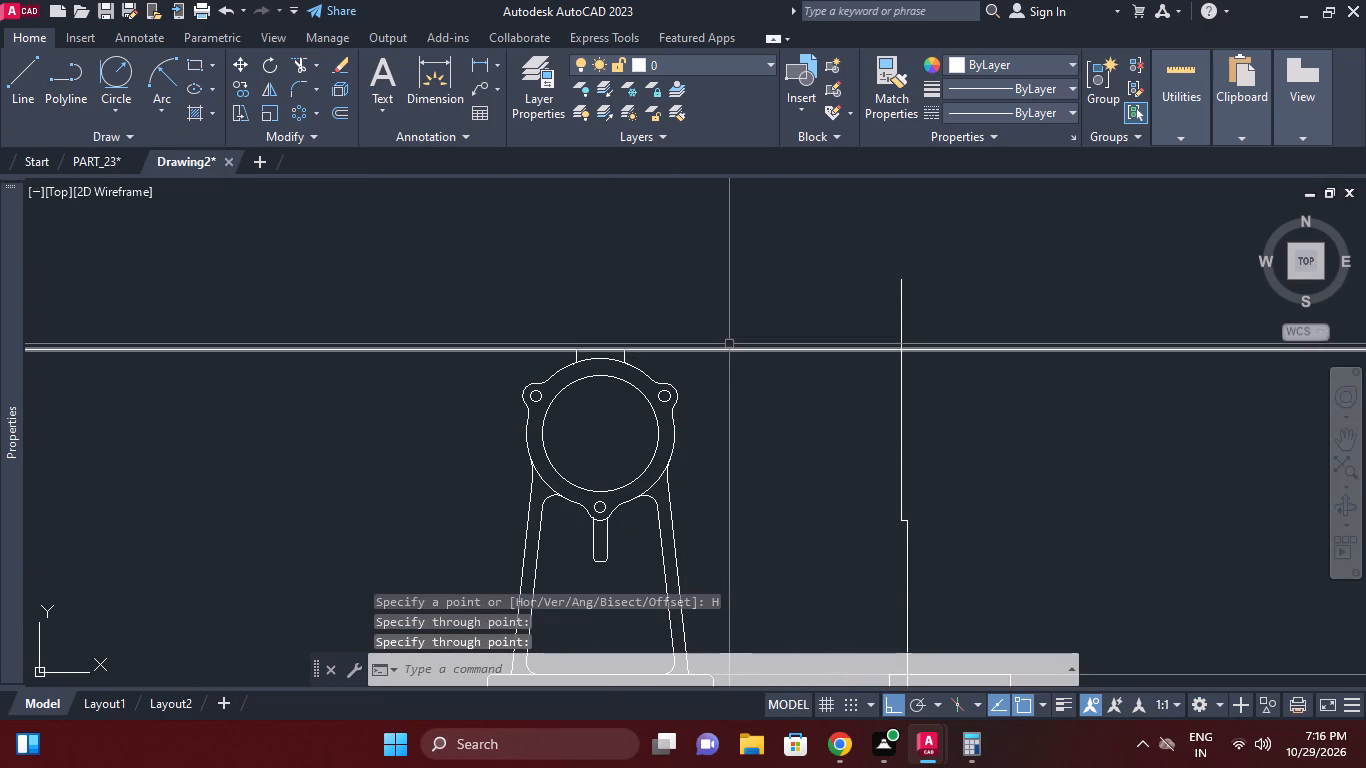
# Trim the part of the side view's upper vertical line that extends above the horizontal construction line.
pyautogui.press('t')
pyautogui.press('r')
pyautogui.press('space')
pyautogui.moveTo(998, 414); pyautogui.dragTo(1000, 403)
pyautogui.click(980, 325)
pyautogui.press('space')
pyautogui.click(899, 330)
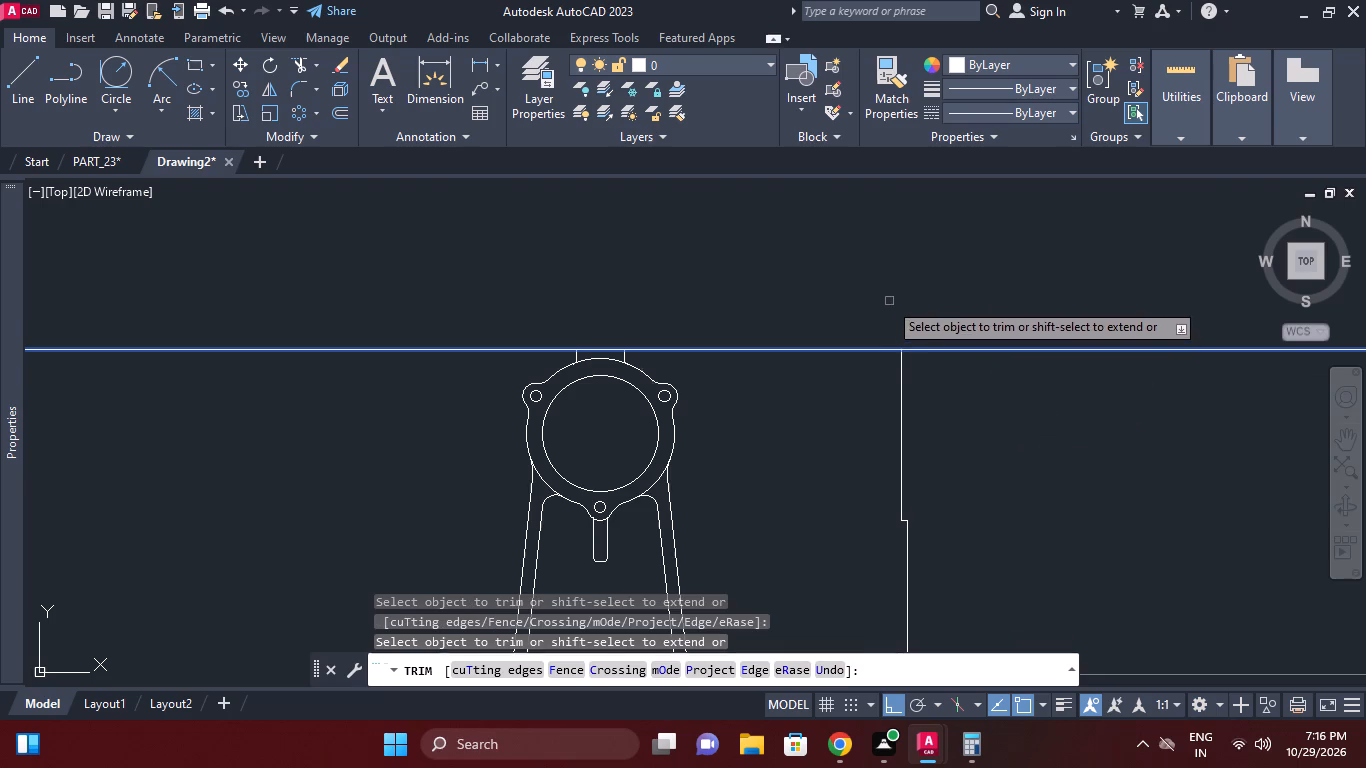
pyautogui.rightClick(888, 298)
pyautogui.click(956, 301)
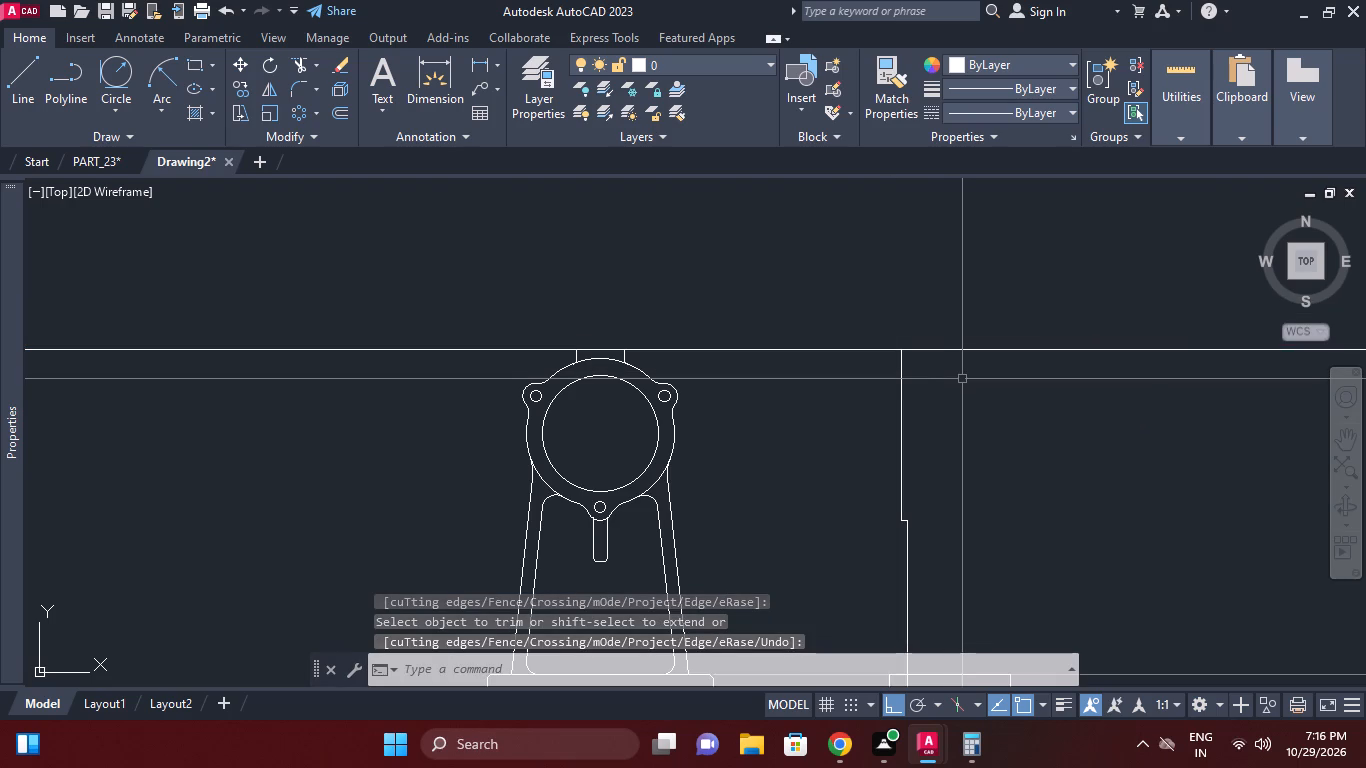
# Offset the side view's upper vertical line 44 mm to the right.
pyautogui.write('O 44')
pyautogui.press('Return')
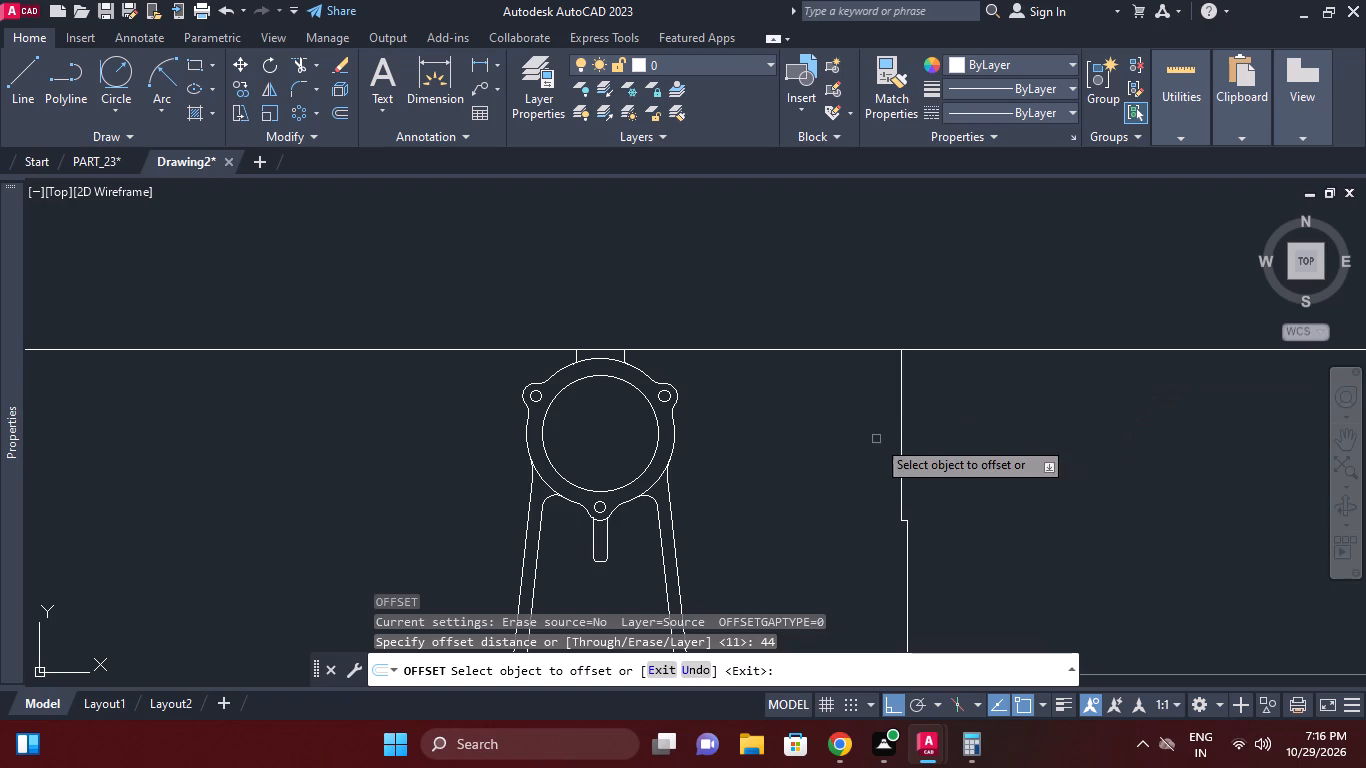
pyautogui.click(897, 402)
pyautogui.click(982, 375)
pyautogui.rightClick(1062, 384)
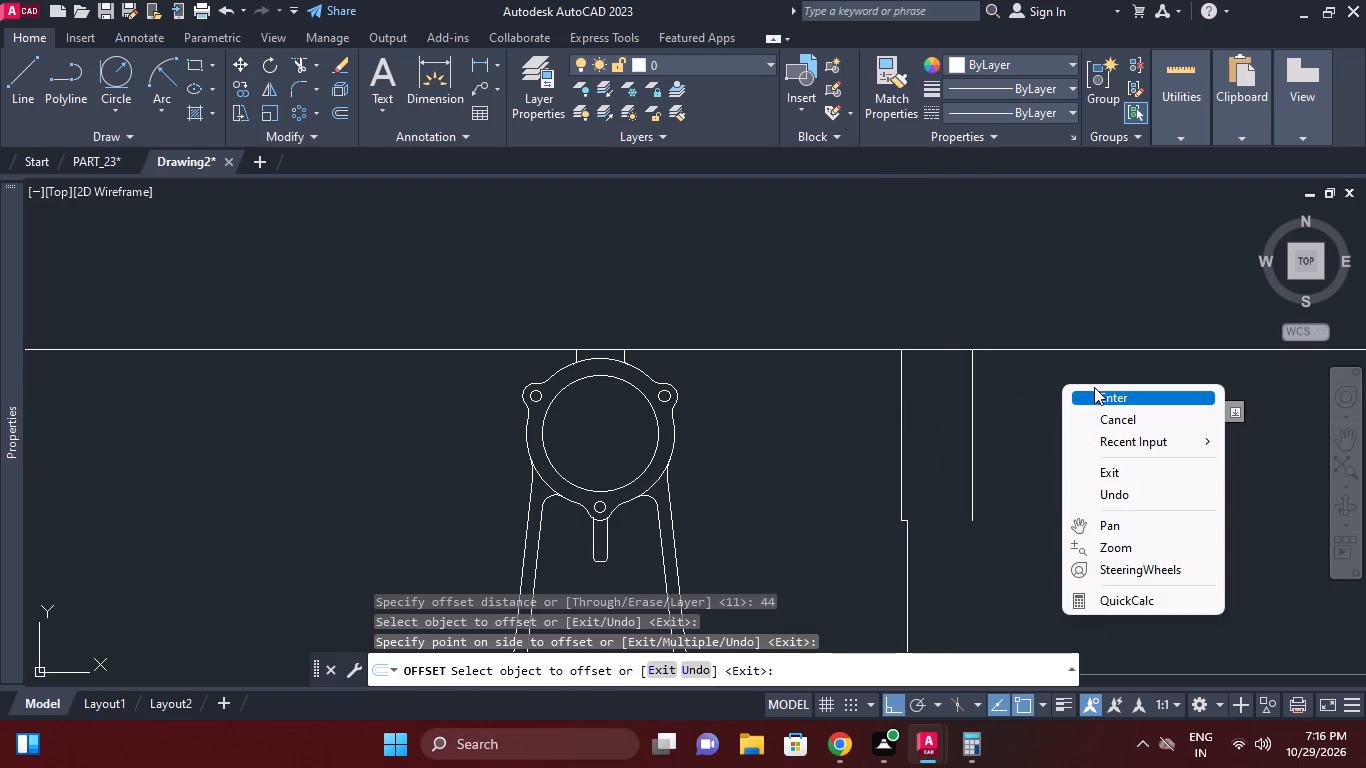
pyautogui.click(1101, 388)
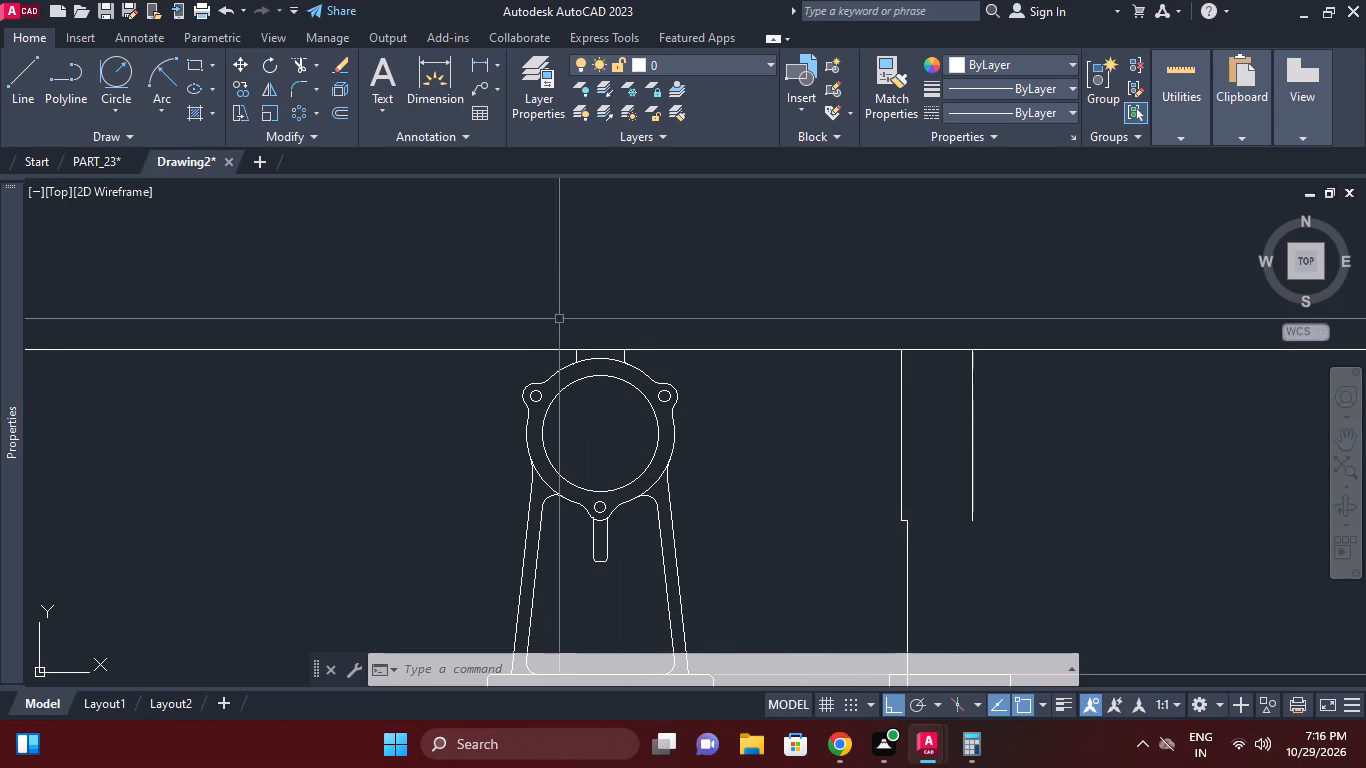
# Copy the horizontal construction line from the boss's top edge to the top of the ring's inner circle.
pyautogui.scroll(1, 641, 358)
pyautogui.click(665, 344)
pyautogui.rightClick(662, 324)
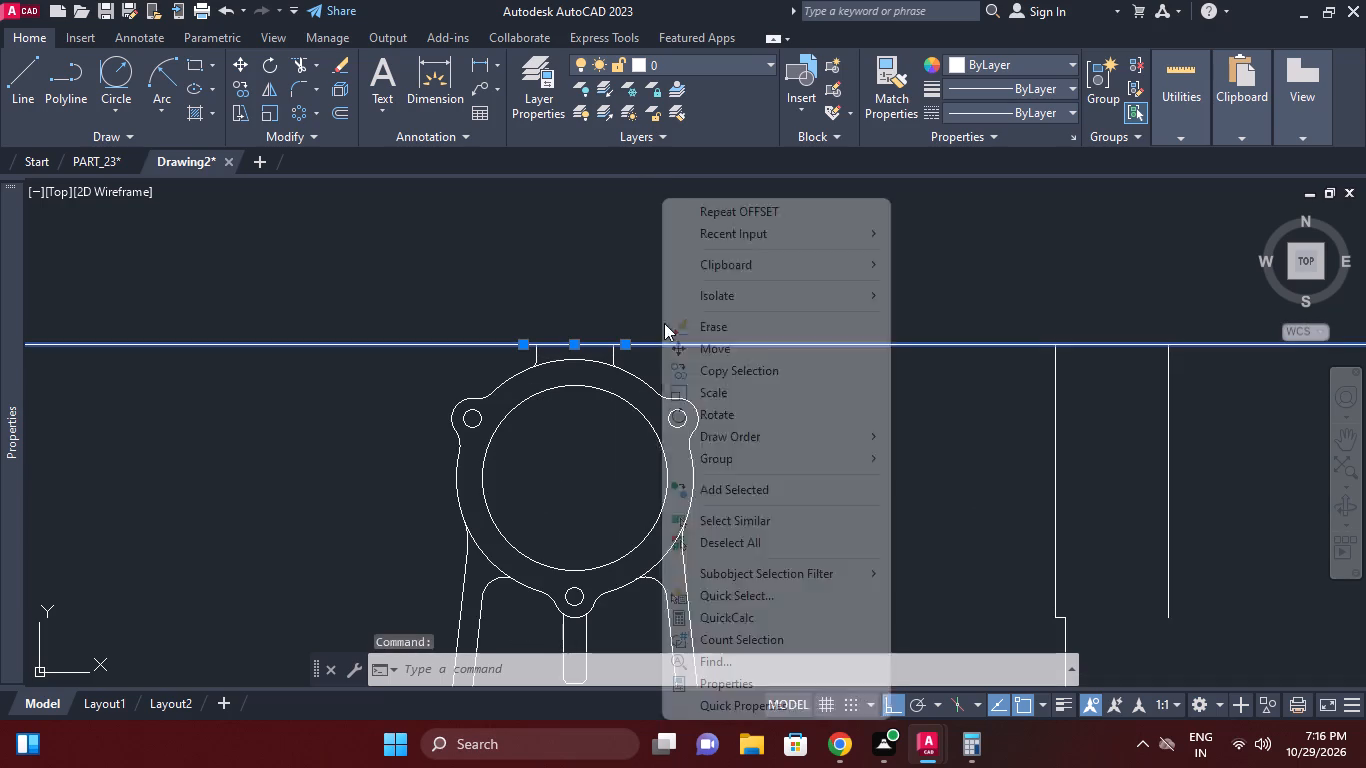
pyautogui.click(724, 364)
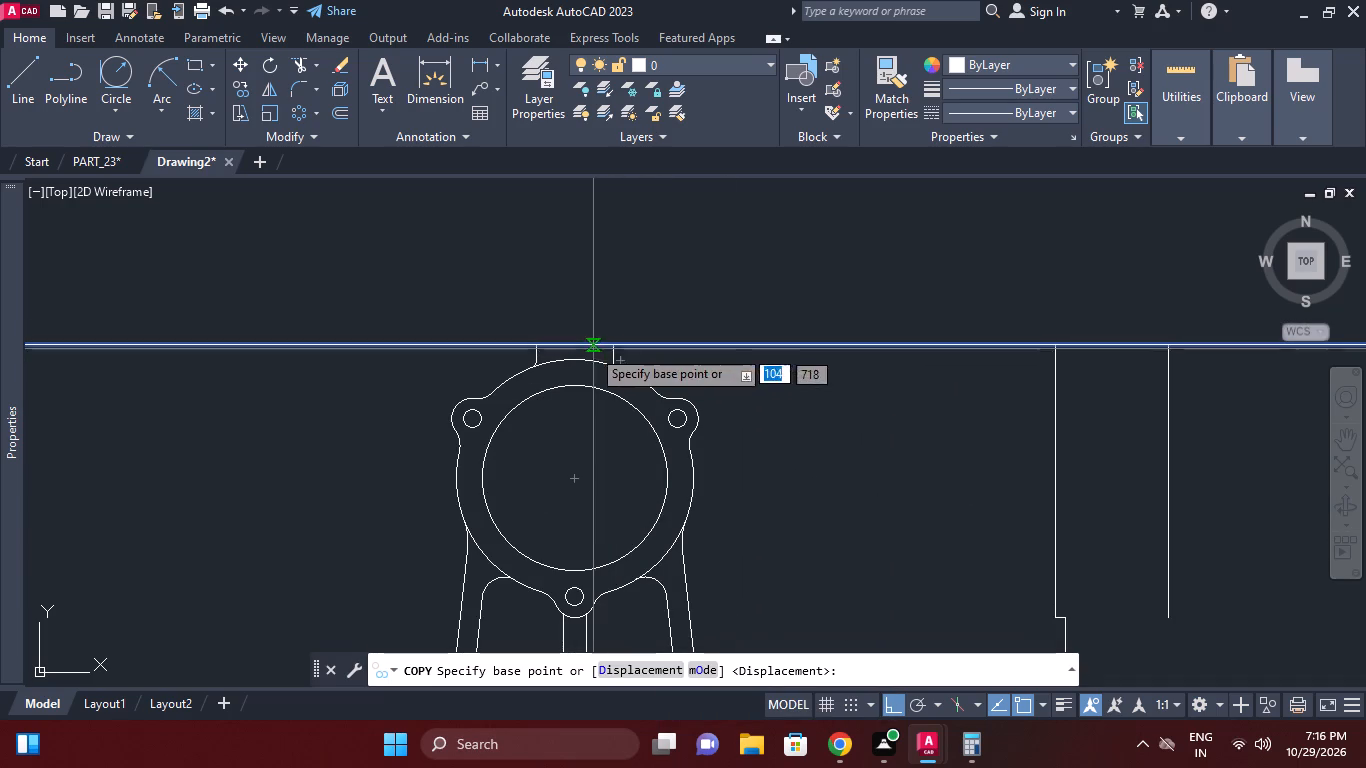
pyautogui.click(574, 343)
pyautogui.click(575, 381)
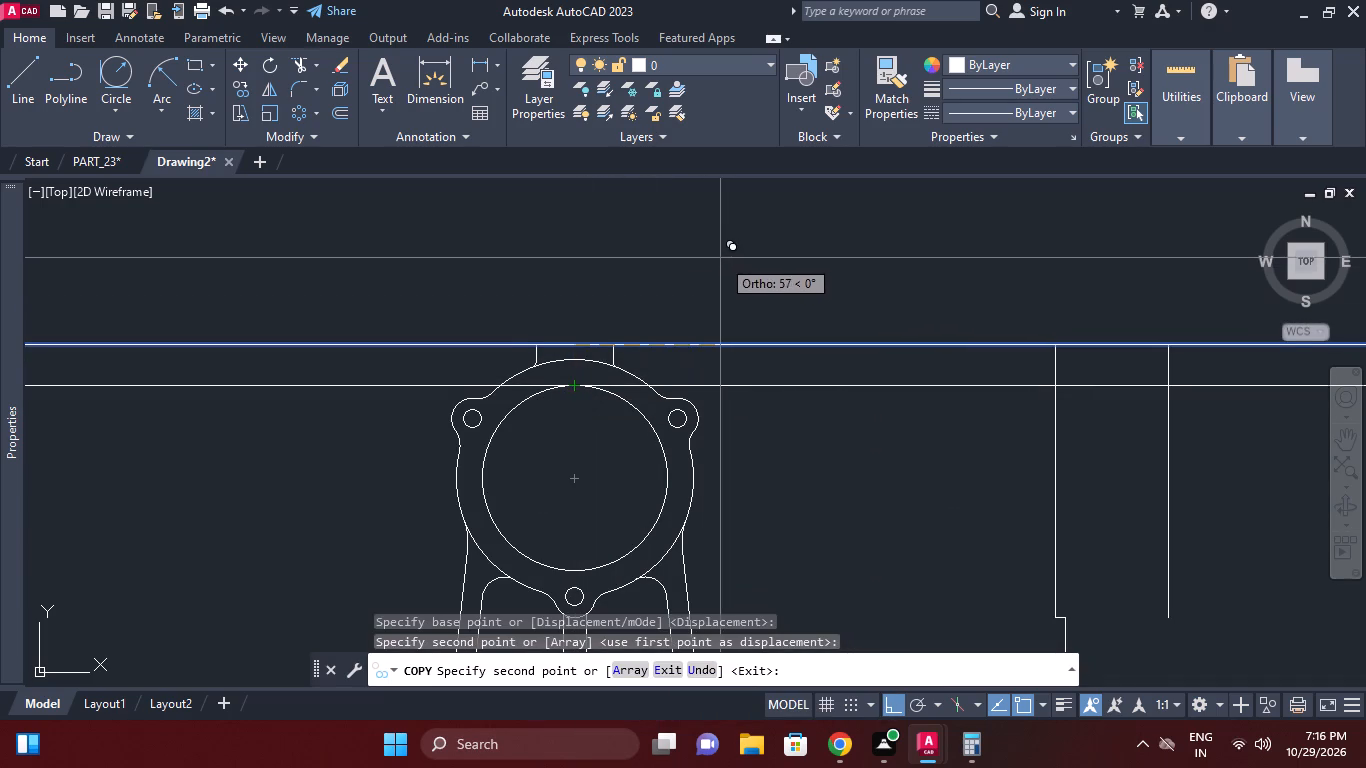
pyautogui.moveTo(707, 256); pyautogui.dragTo(645, 255, button='middle')
pyautogui.press('Escape')
# Trim the copied construction line on both sides of the side view, keeping the segment between its two upper vertical lines.
pyautogui.moveTo(909, 544); pyautogui.dragTo(828, 530, button='middle')
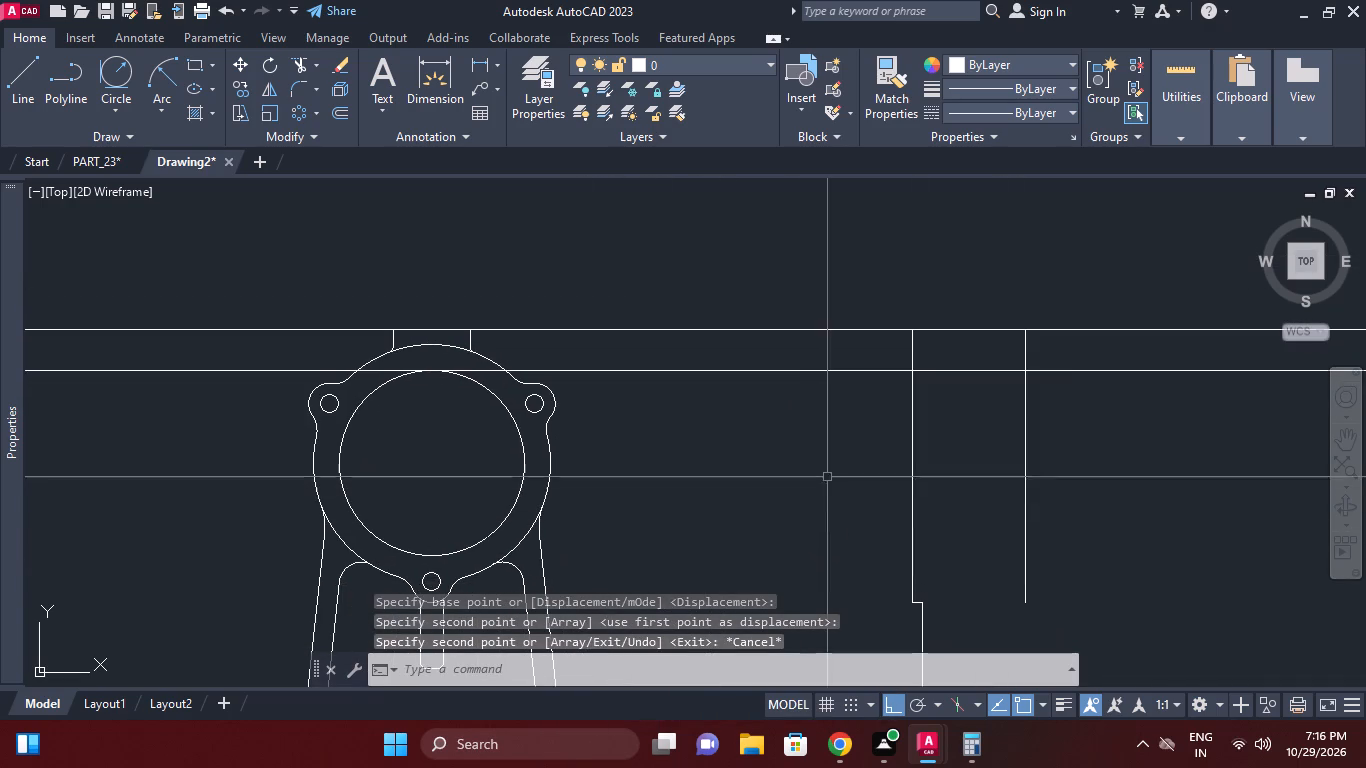
pyautogui.click(297, 71)
pyautogui.rightClick(605, 416)
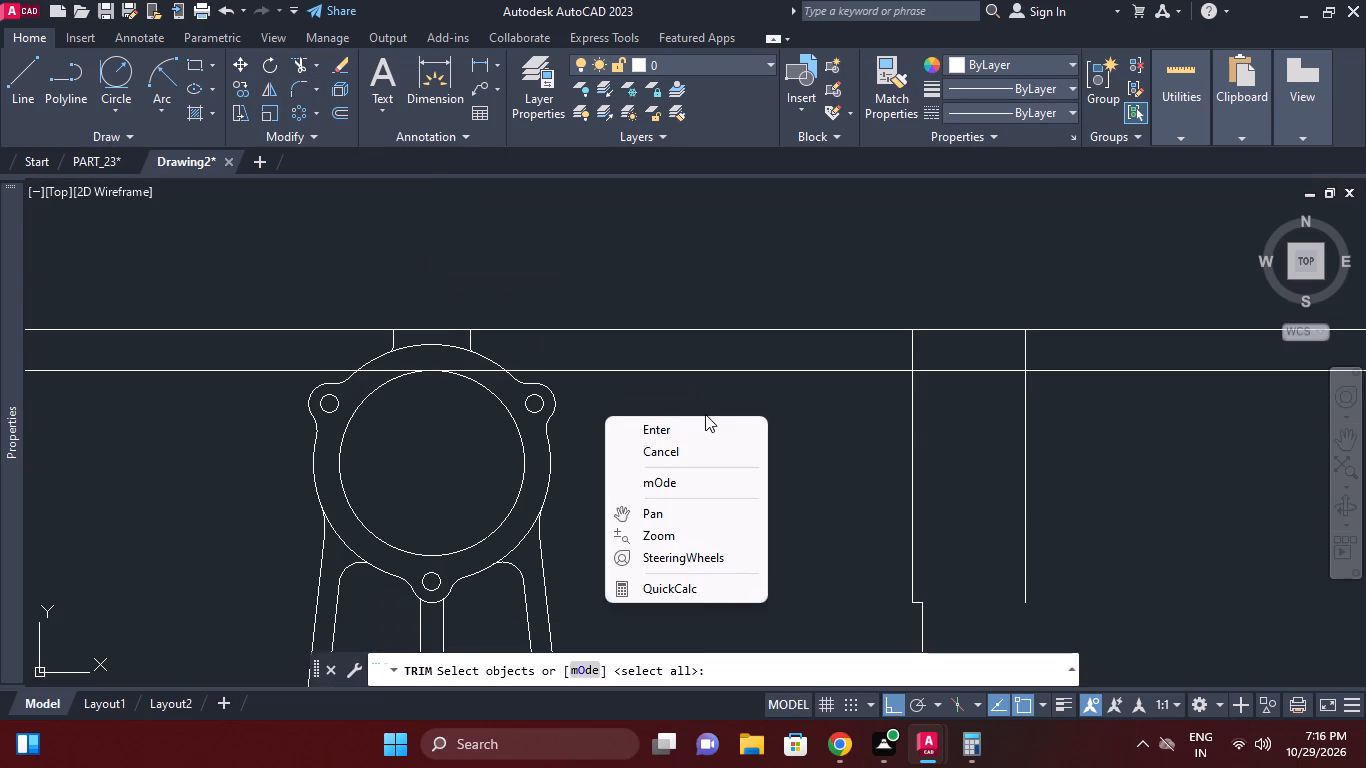
pyautogui.click(704, 419)
pyautogui.moveTo(865, 391); pyautogui.dragTo(866, 381)
pyautogui.click(858, 354)
pyautogui.click(1118, 425)
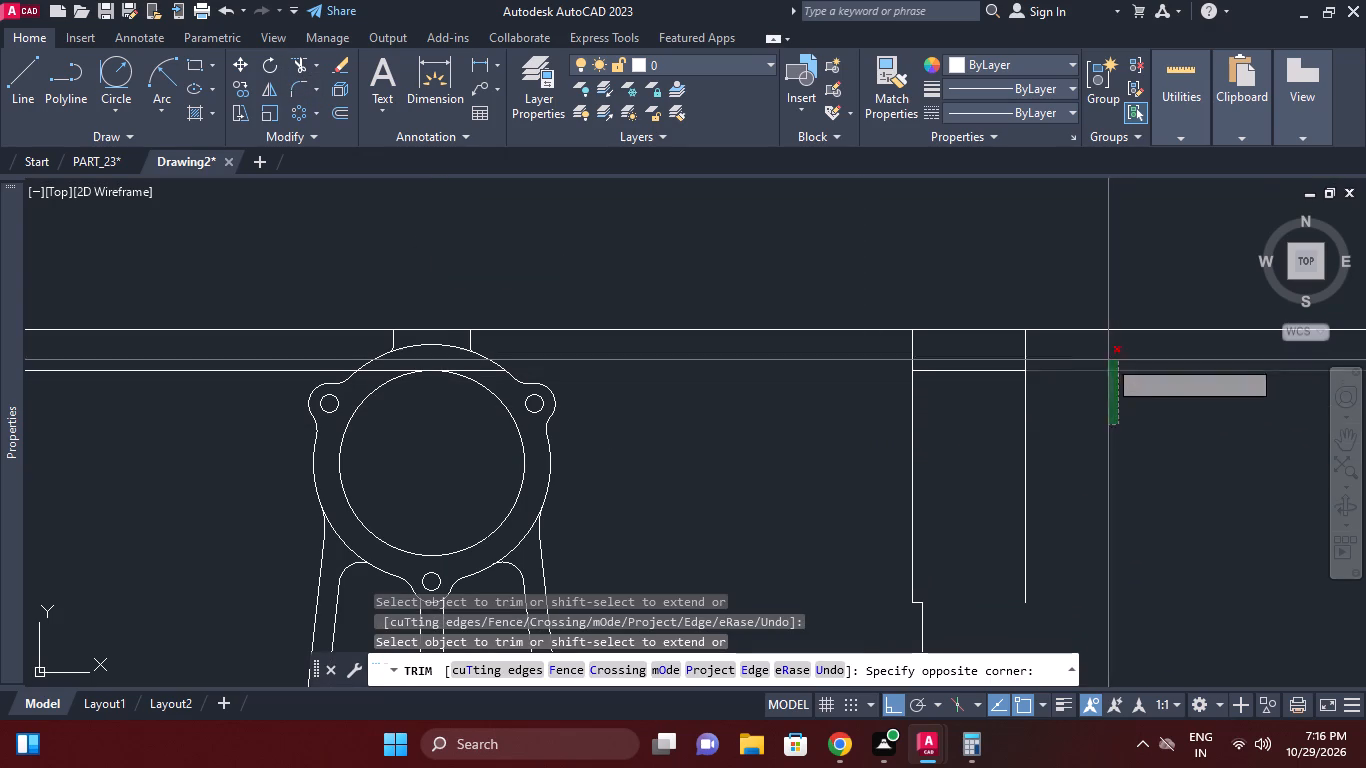
pyautogui.click(1107, 358)
pyautogui.rightClick(1094, 391)
pyautogui.click(1173, 64)
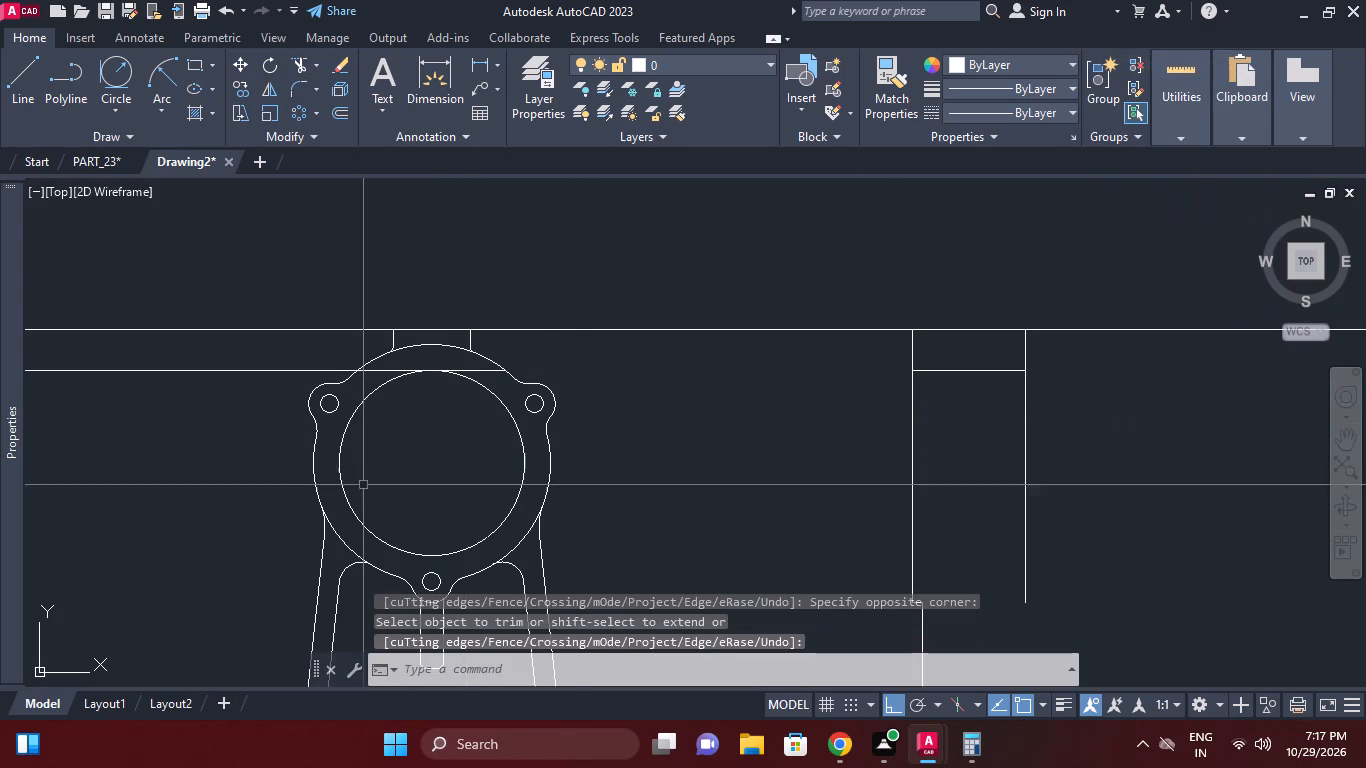
# Erase the leftover piece of the copied construction line crossing the front view at the top of the inner circle.
pyautogui.click(262, 364)
pyautogui.click(208, 384)
pyautogui.rightClick(208, 384)
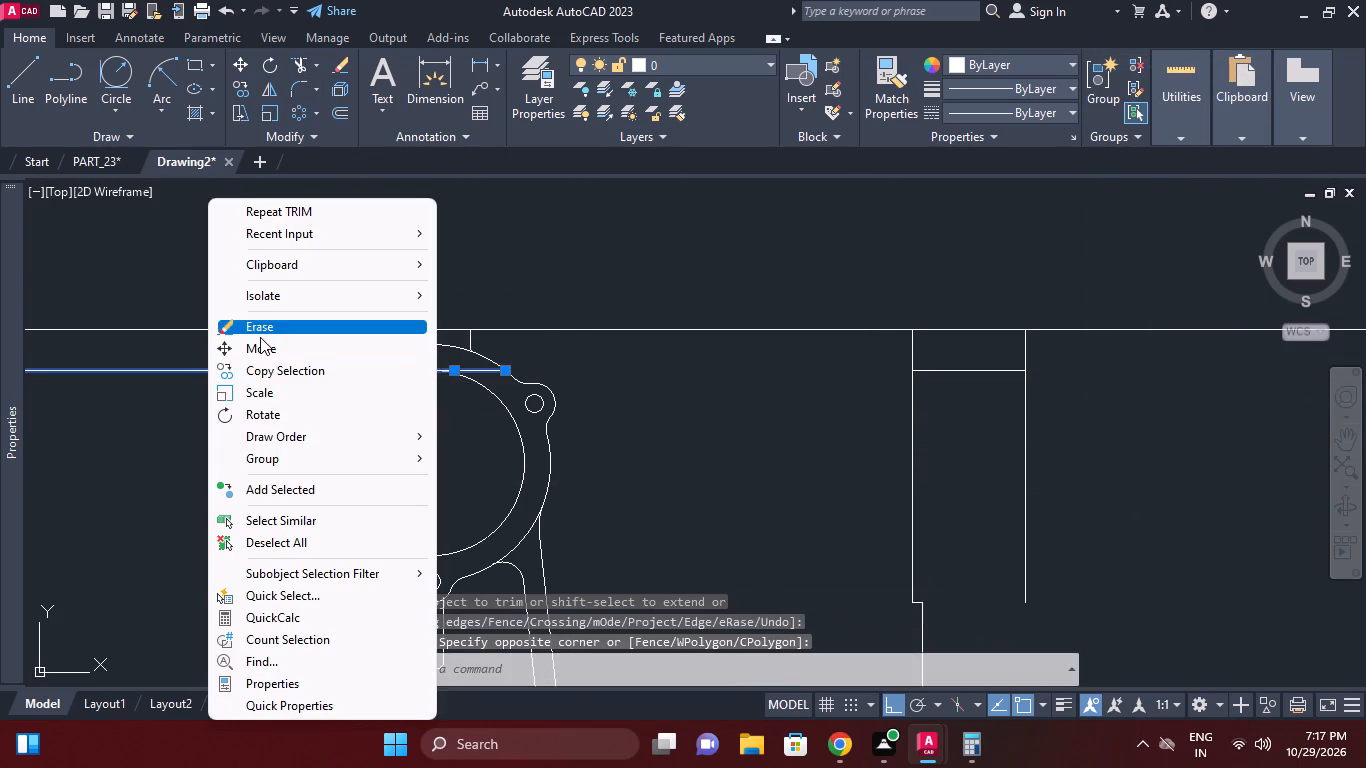
pyautogui.click(260, 337)
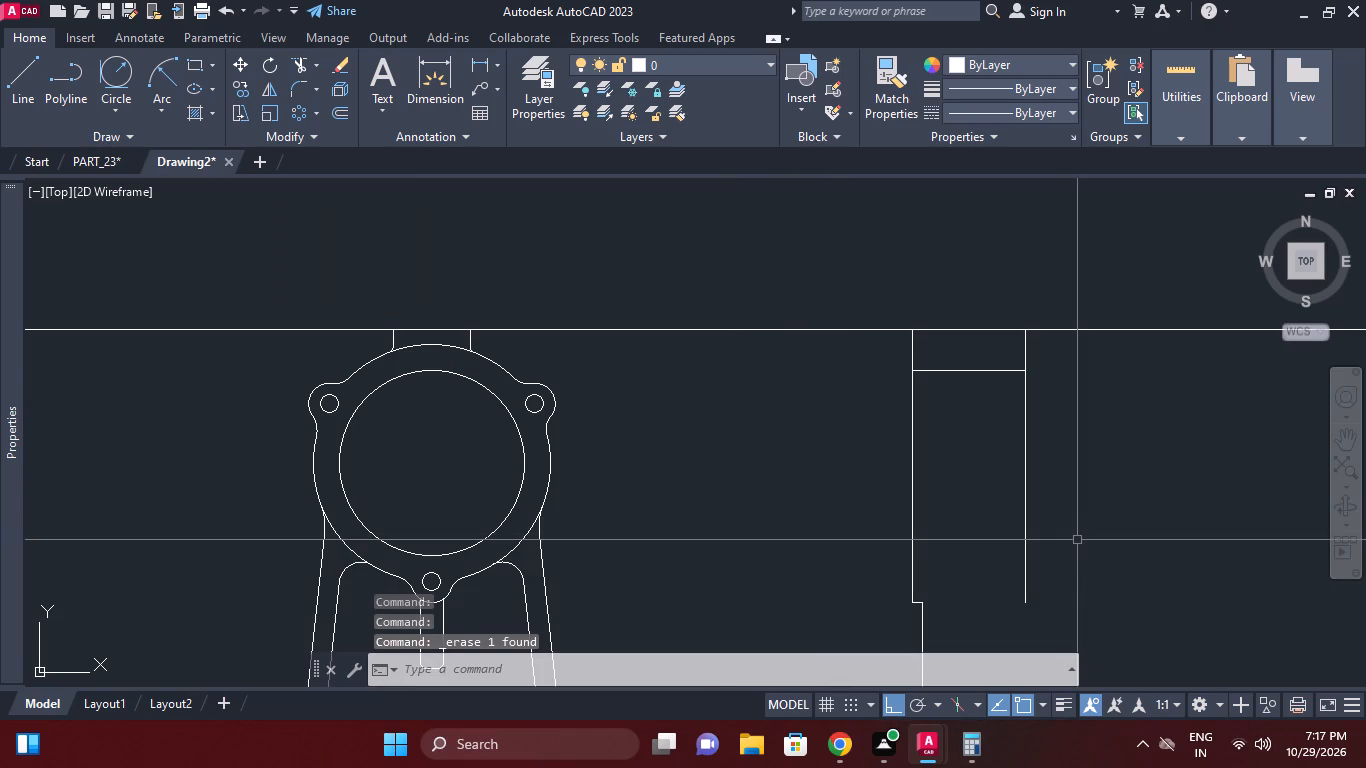
# Offset the horizontal bore line between the side view's upper vertical lines 72 mm downward.
pyautogui.write('O 72')
pyautogui.press('Return')
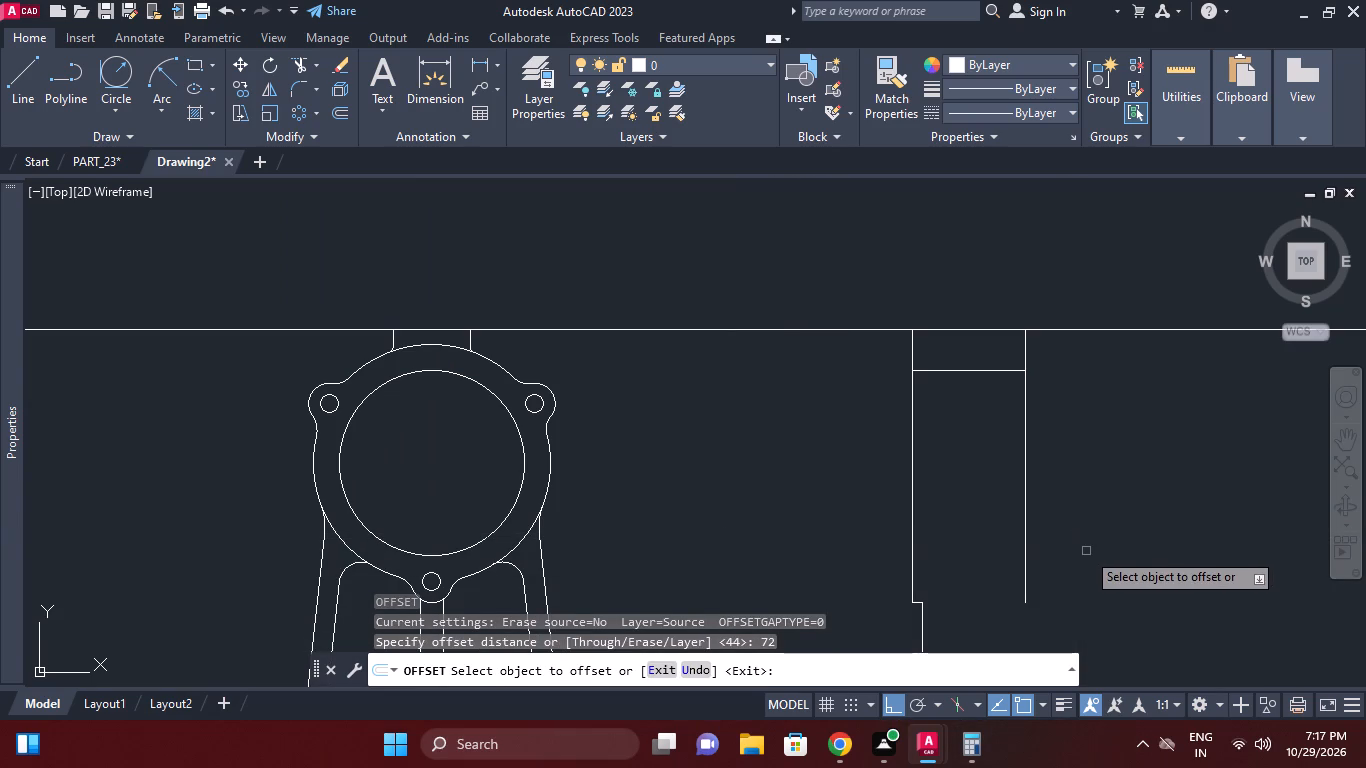
pyautogui.click(955, 368)
pyautogui.click(961, 435)
pyautogui.moveTo(1140, 450); pyautogui.dragTo(1140, 434, button='middle')
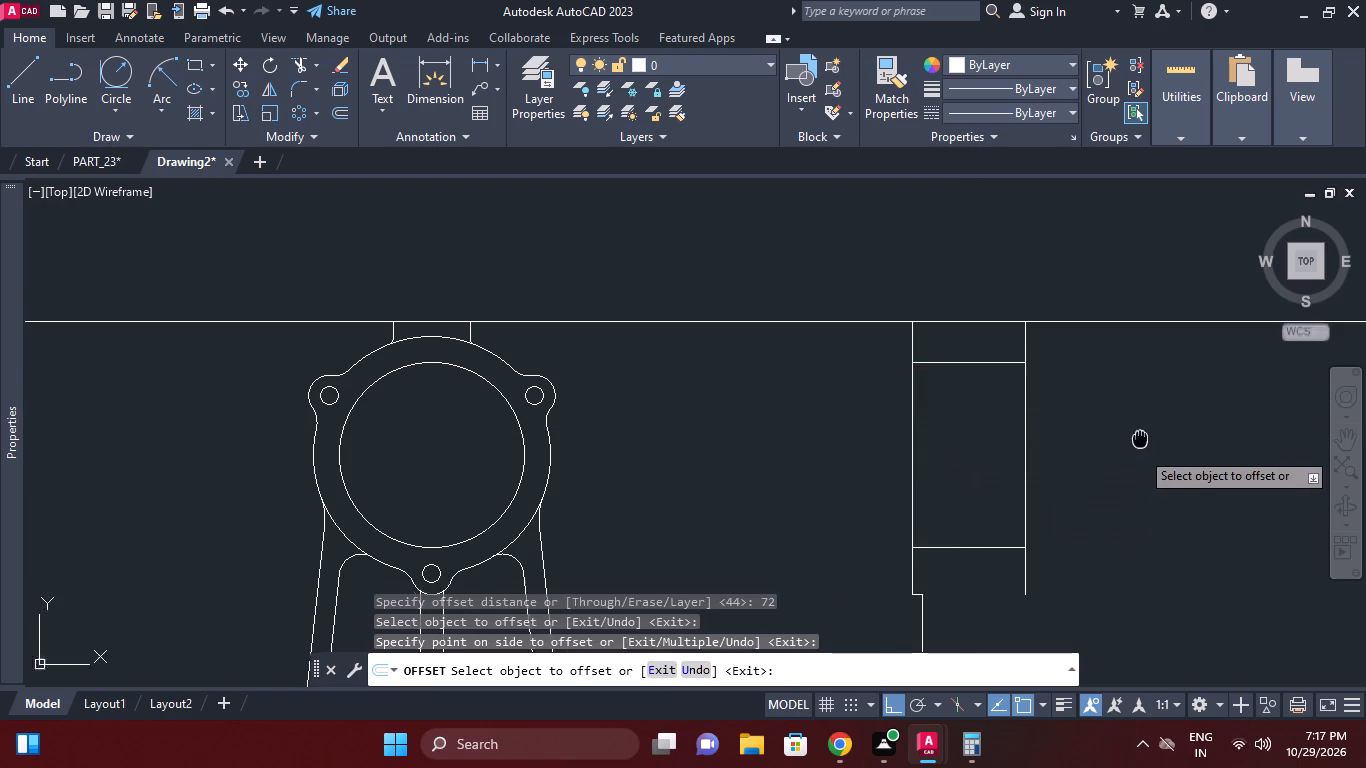
# Draw horizontal construction lines through the top and bottom of the ring's lower lug hole, redrawing them exactly on its quadrants.
pyautogui.moveTo(1140, 434); pyautogui.dragTo(1140, 409, button='middle')
pyautogui.rightClick(1140, 481)
pyautogui.click(1183, 494)
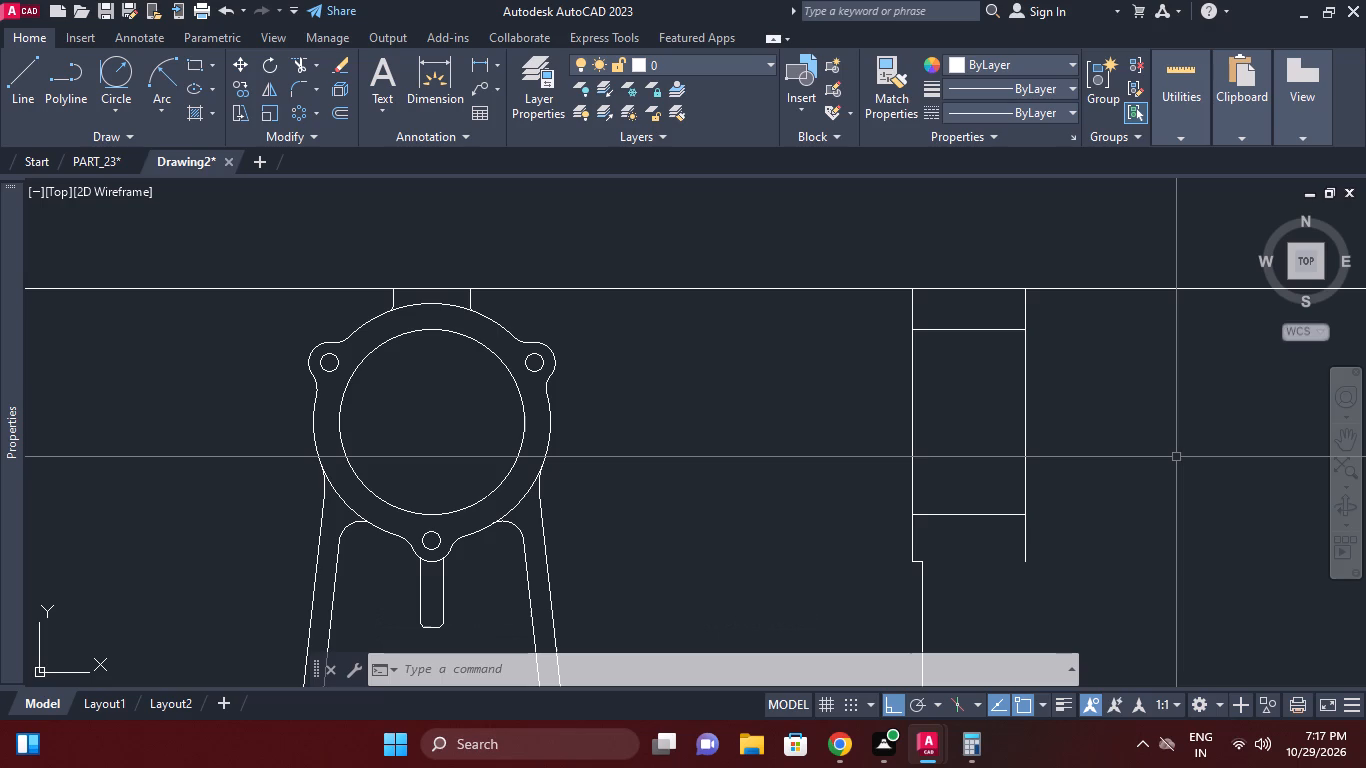
pyautogui.scroll(1, 1176, 457)
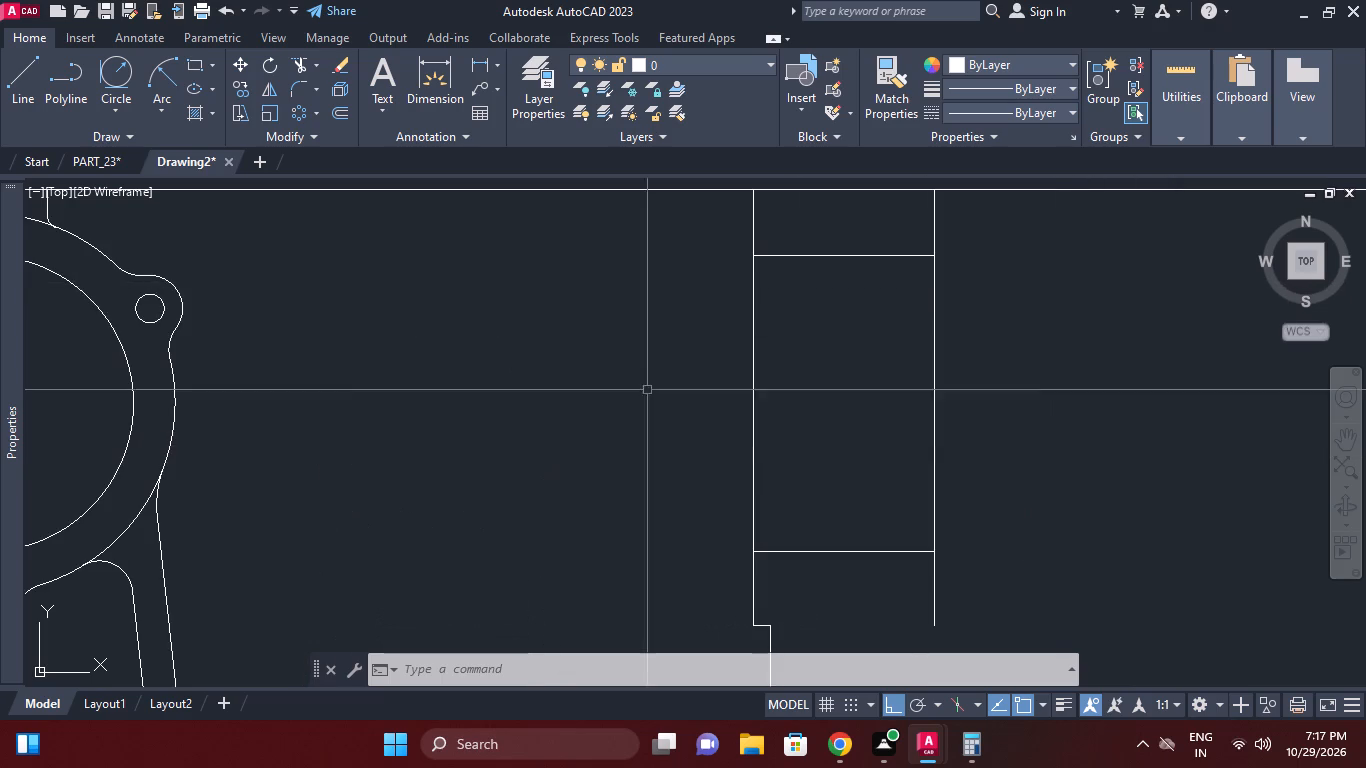
pyautogui.scroll(-1, 707, 391)
pyautogui.rightClick(458, 402)
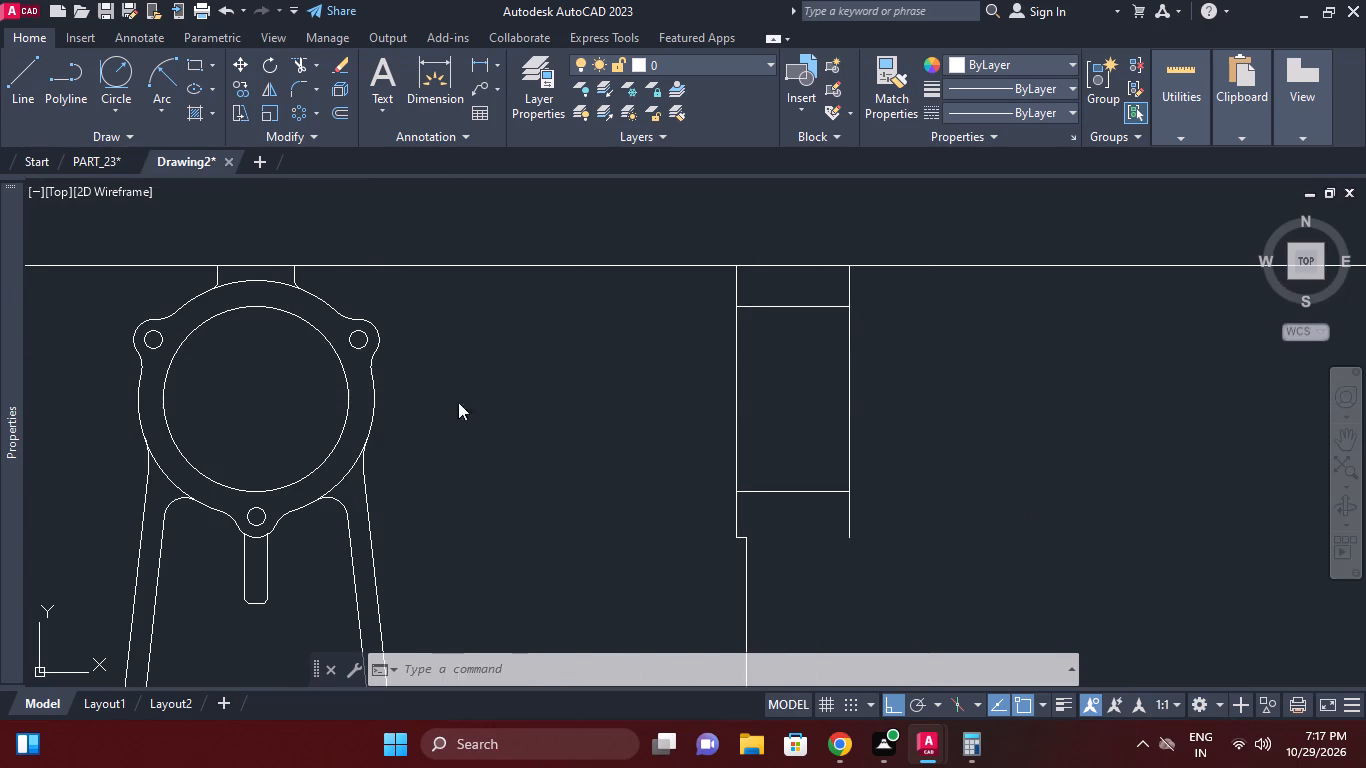
pyautogui.click(557, 351)
pyautogui.click(771, 429)
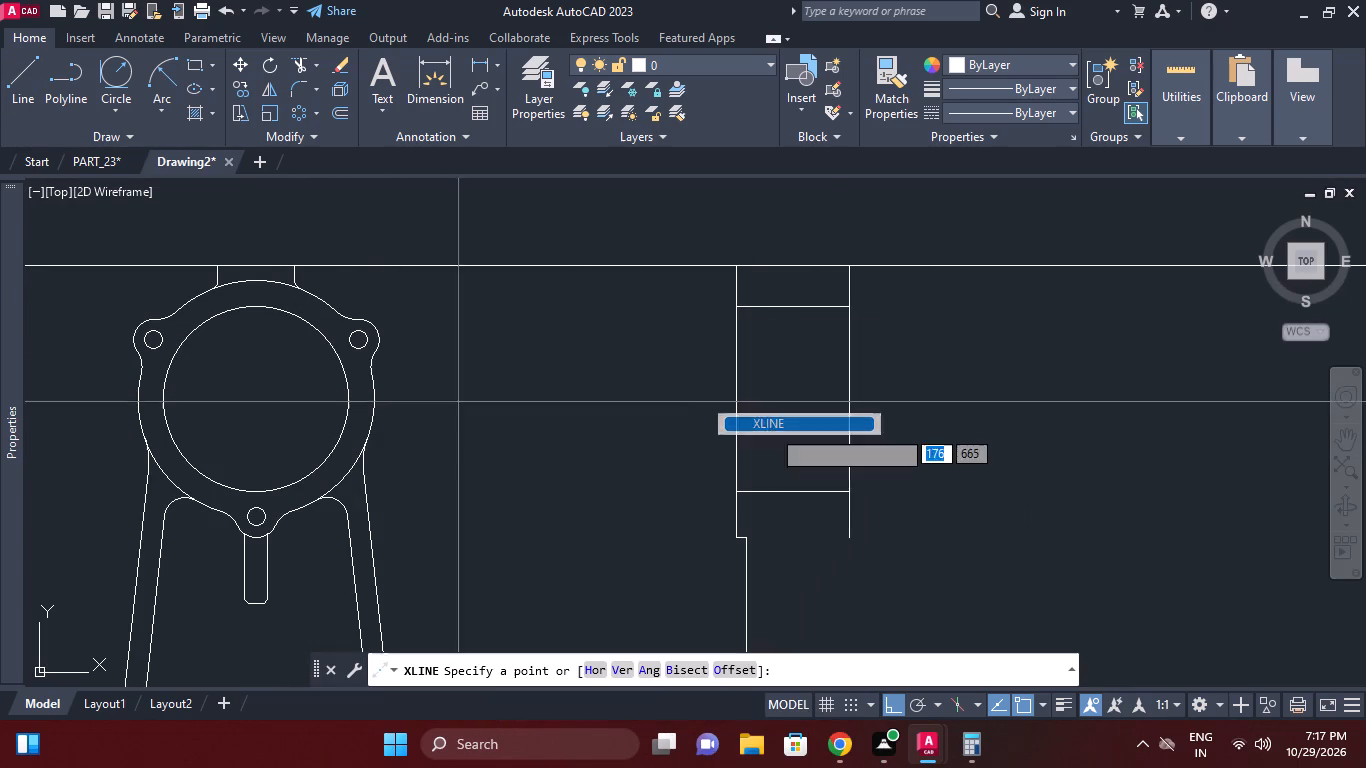
pyautogui.click(600, 673)
pyautogui.moveTo(514, 601); pyautogui.dragTo(709, 606, button='middle')
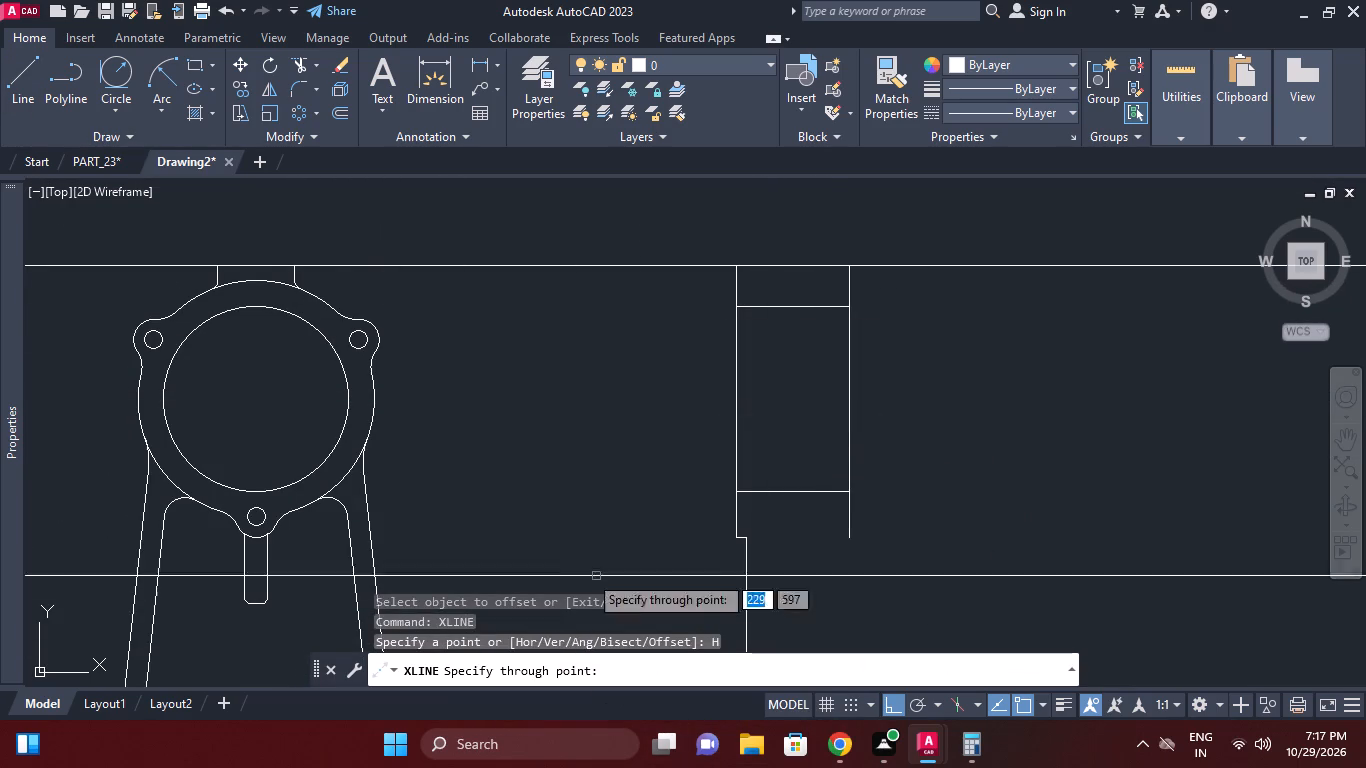
pyautogui.scroll(1, 283, 514)
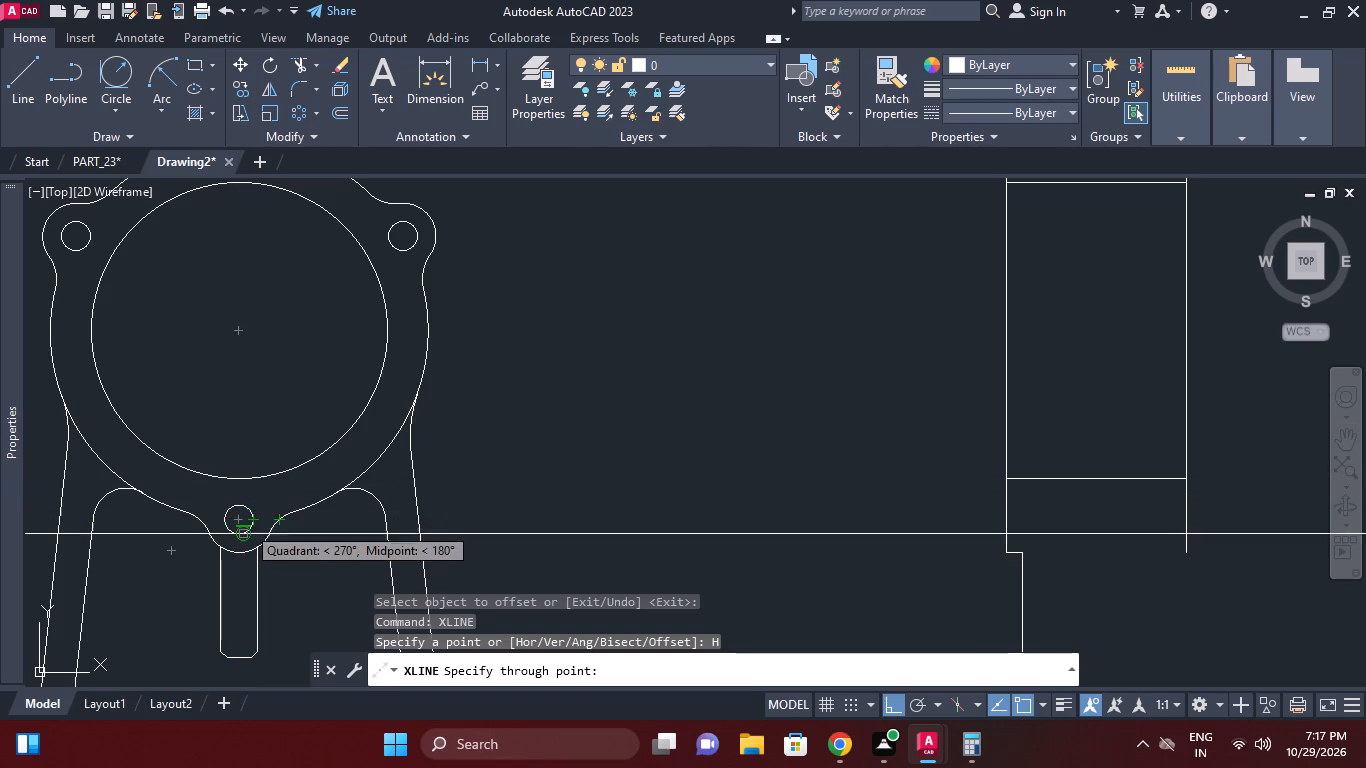
pyautogui.click(240, 501)
pyautogui.click(247, 534)
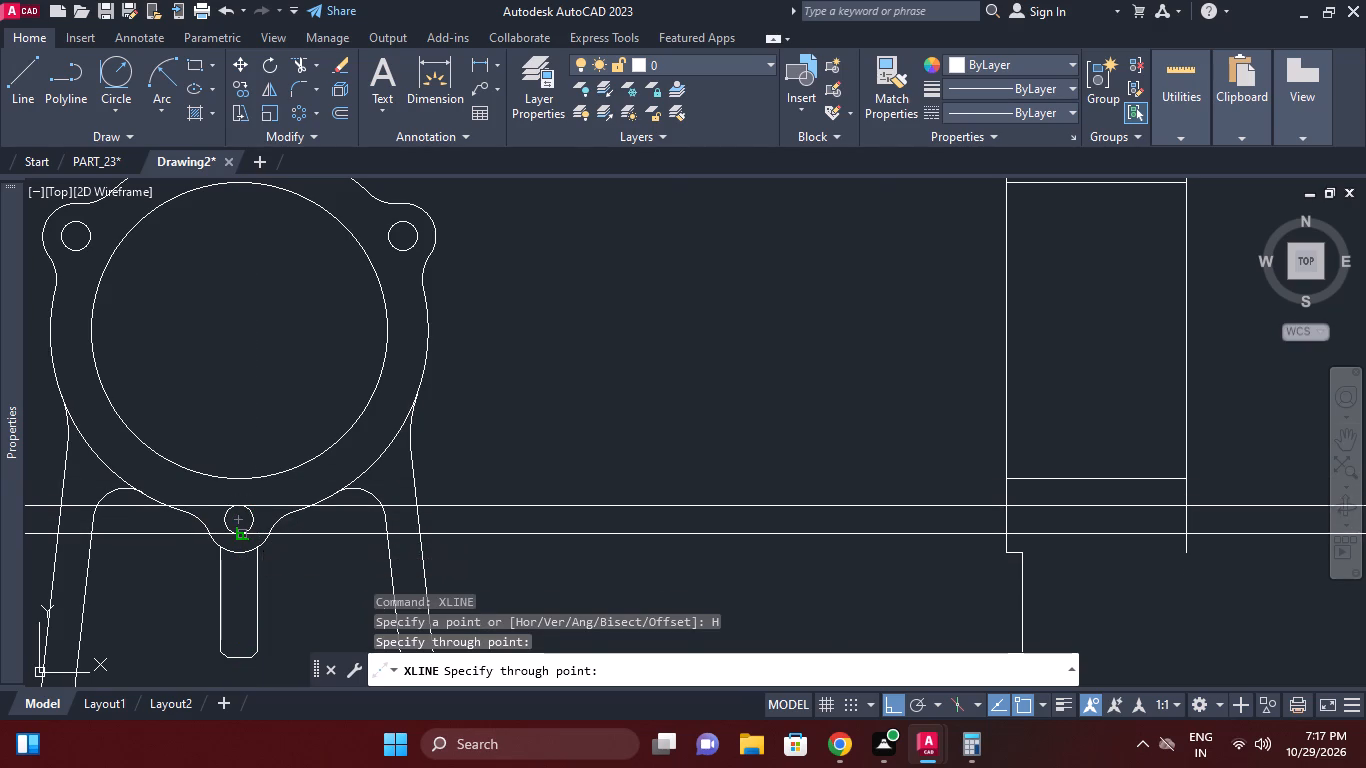
pyautogui.scroll(5, 242, 509)
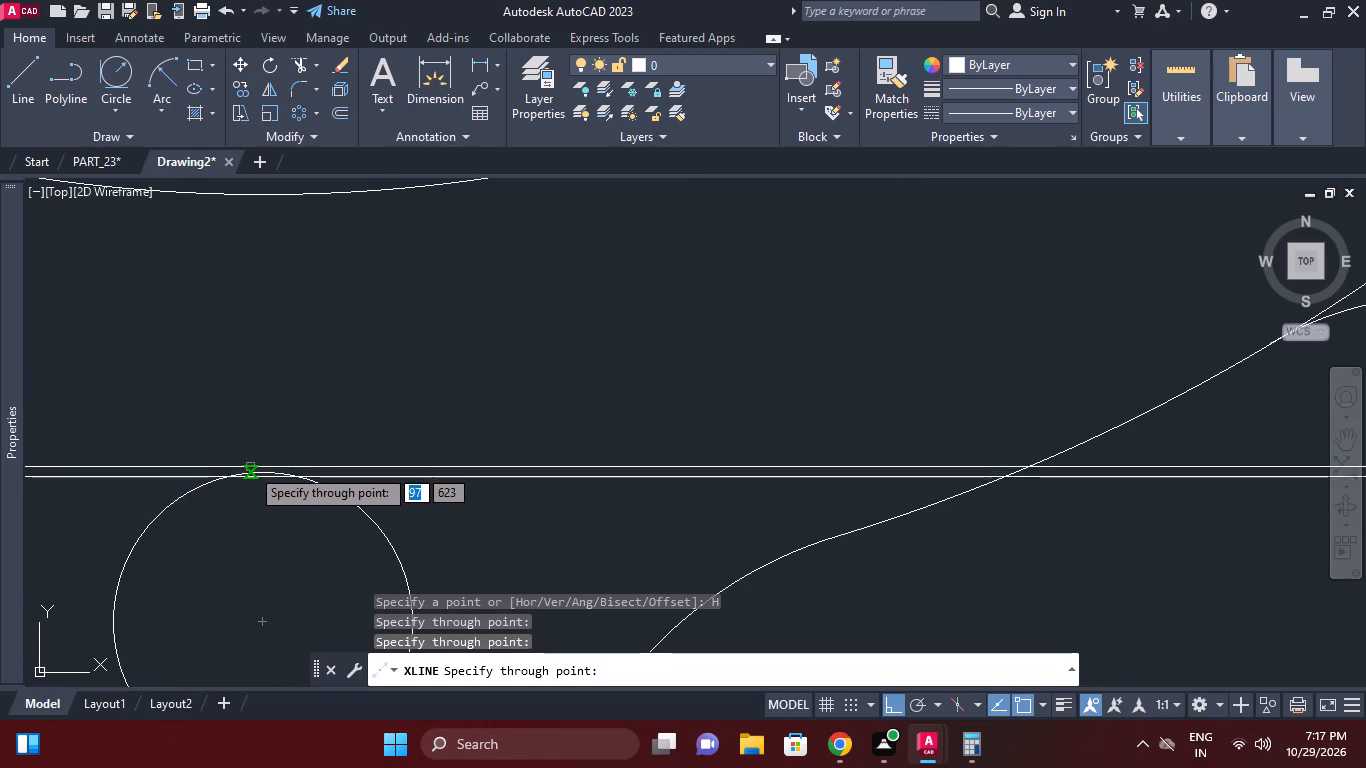
pyautogui.click(260, 470)
pyautogui.moveTo(355, 475); pyautogui.dragTo(398, 286, button='middle')
pyautogui.moveTo(394, 458); pyautogui.dragTo(380, 387, button='middle')
pyautogui.scroll(1, 288, 523)
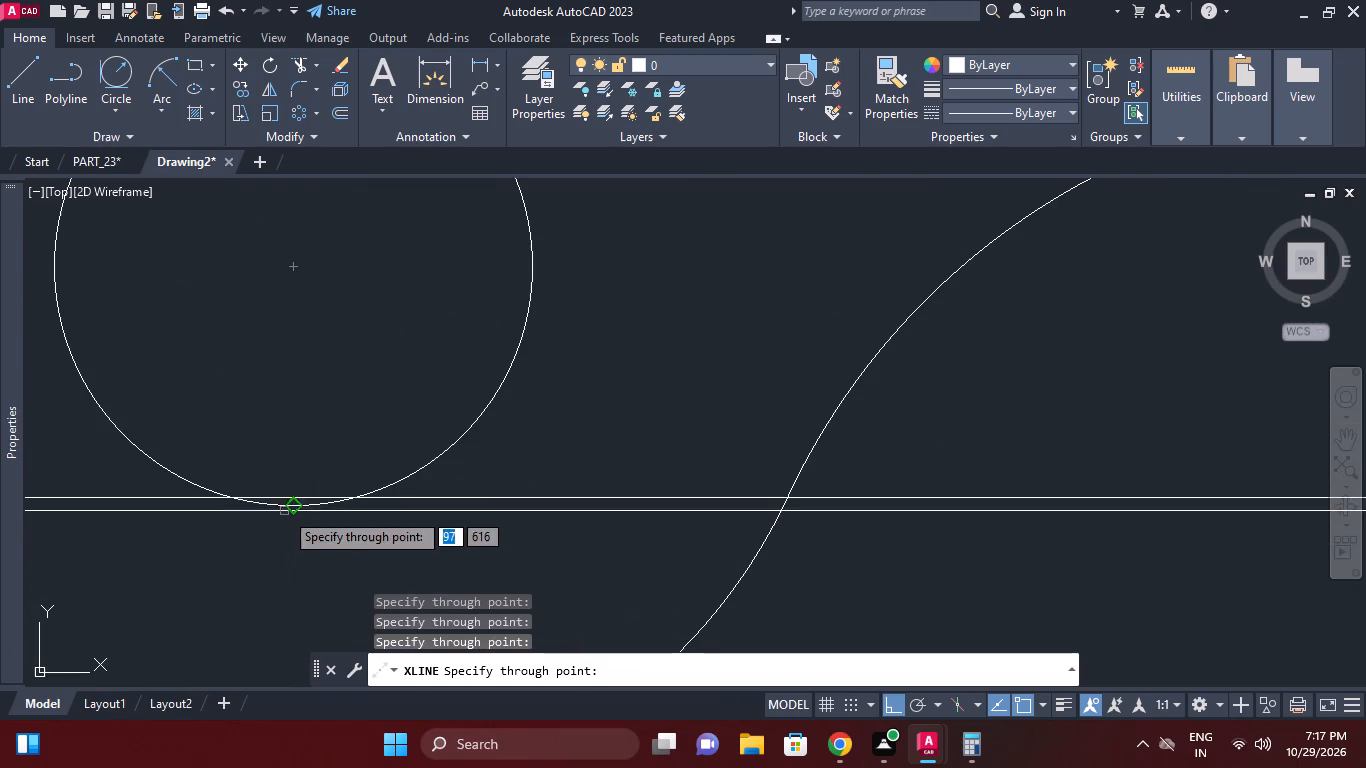
pyautogui.click(285, 506)
pyautogui.rightClick(322, 409)
# Erase the two misplaced horizontal construction lines lying just off the lower lug hole's top and bottom quadrants.
pyautogui.click(403, 497)
pyautogui.moveTo(422, 413); pyautogui.dragTo(456, 586, button='middle')
pyautogui.moveTo(384, 315); pyautogui.dragTo(391, 441, button='middle')
pyautogui.scroll(1, 349, 333)
pyautogui.click(345, 333)
pyautogui.rightClick(337, 340)
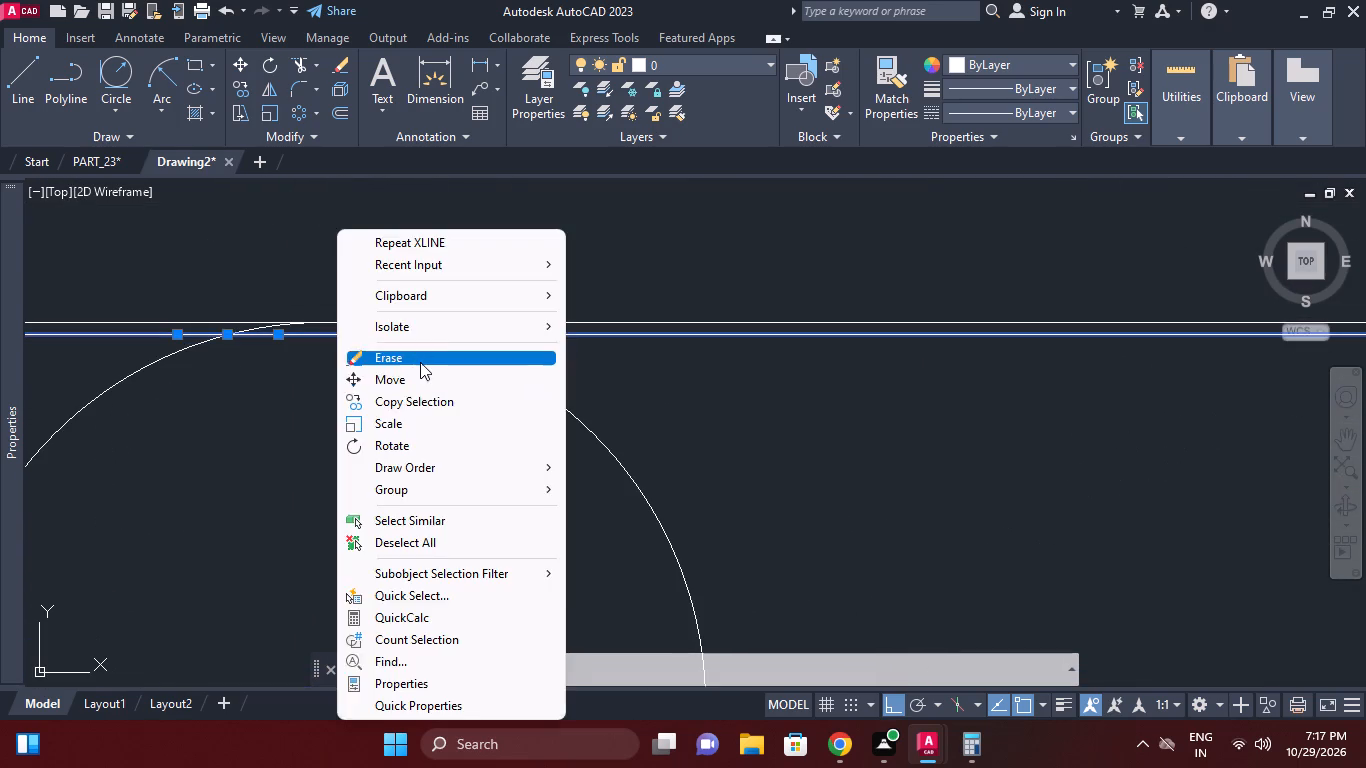
pyautogui.click(420, 362)
# Offset the side view's vertical line below the stepped lower-left corner of the ring 9 mm to the right.
pyautogui.scroll(-2, 420, 425)
pyautogui.middleClick(420, 425)
pyautogui.scroll(-1, 558, 566)
pyautogui.moveTo(554, 556); pyautogui.dragTo(486, 421, button='middle')
pyautogui.scroll(-2, 774, 502)
pyautogui.moveTo(732, 490); pyautogui.dragTo(479, 488, button='middle')
pyautogui.scroll(-2, 894, 448)
pyautogui.moveTo(860, 449); pyautogui.dragTo(440, 468, button='middle')
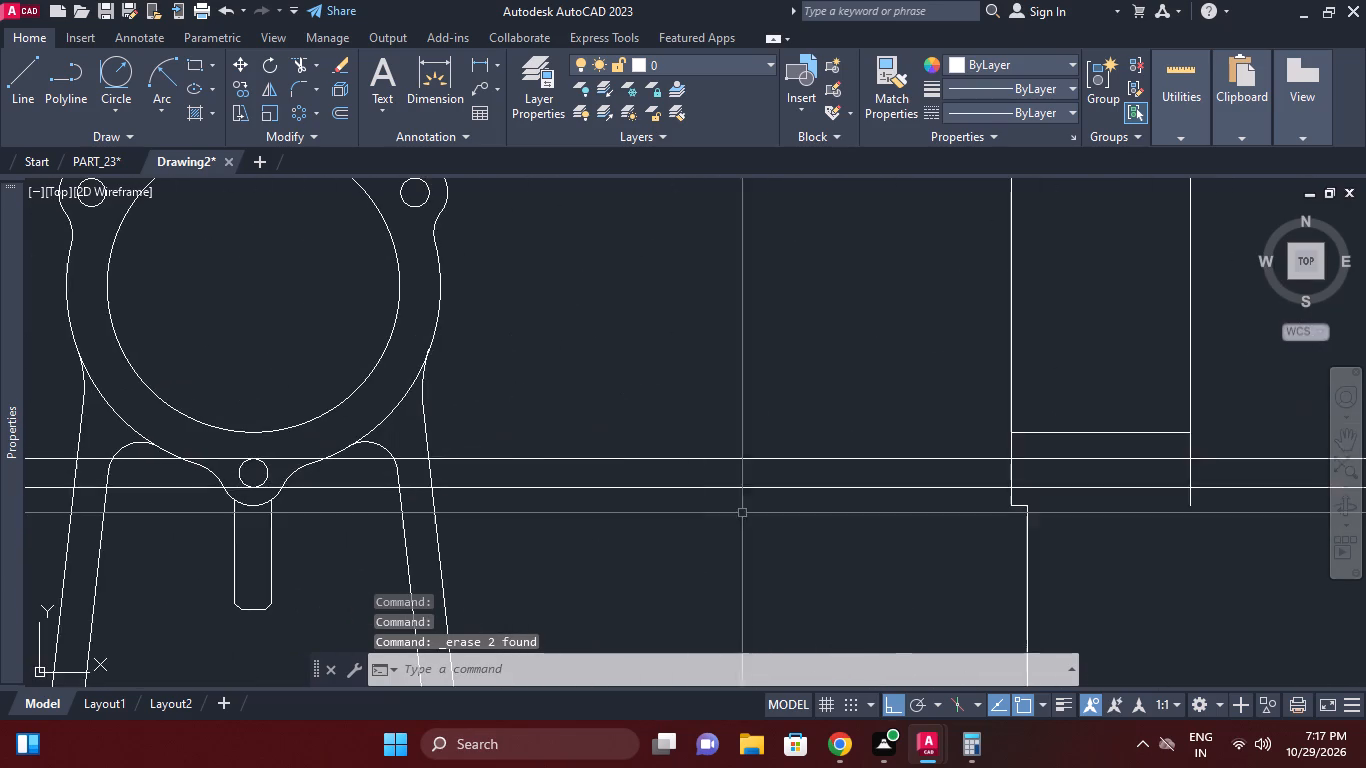
pyautogui.scroll(-1, 825, 500)
pyautogui.moveTo(843, 504); pyautogui.dragTo(754, 495, button='middle')
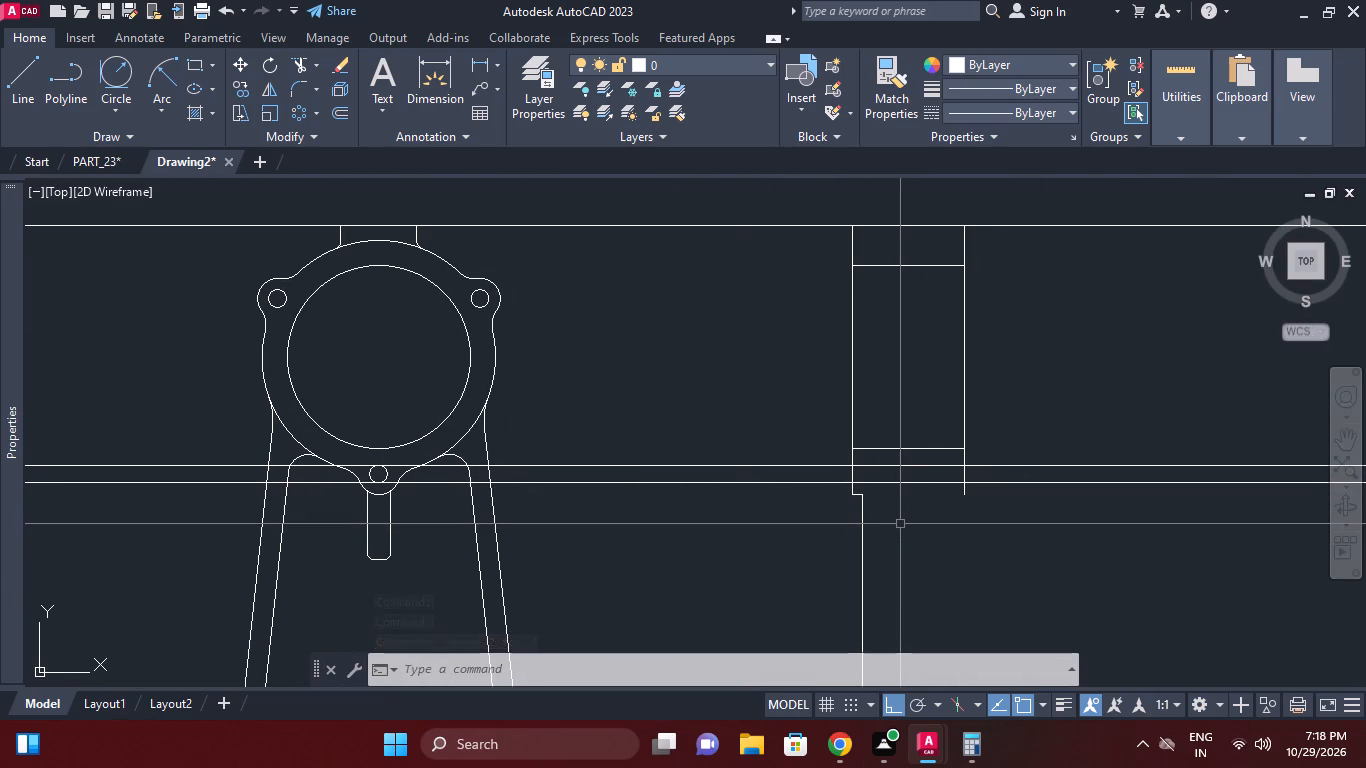
pyautogui.moveTo(737, 361); pyautogui.dragTo(735, 355, button='middle')
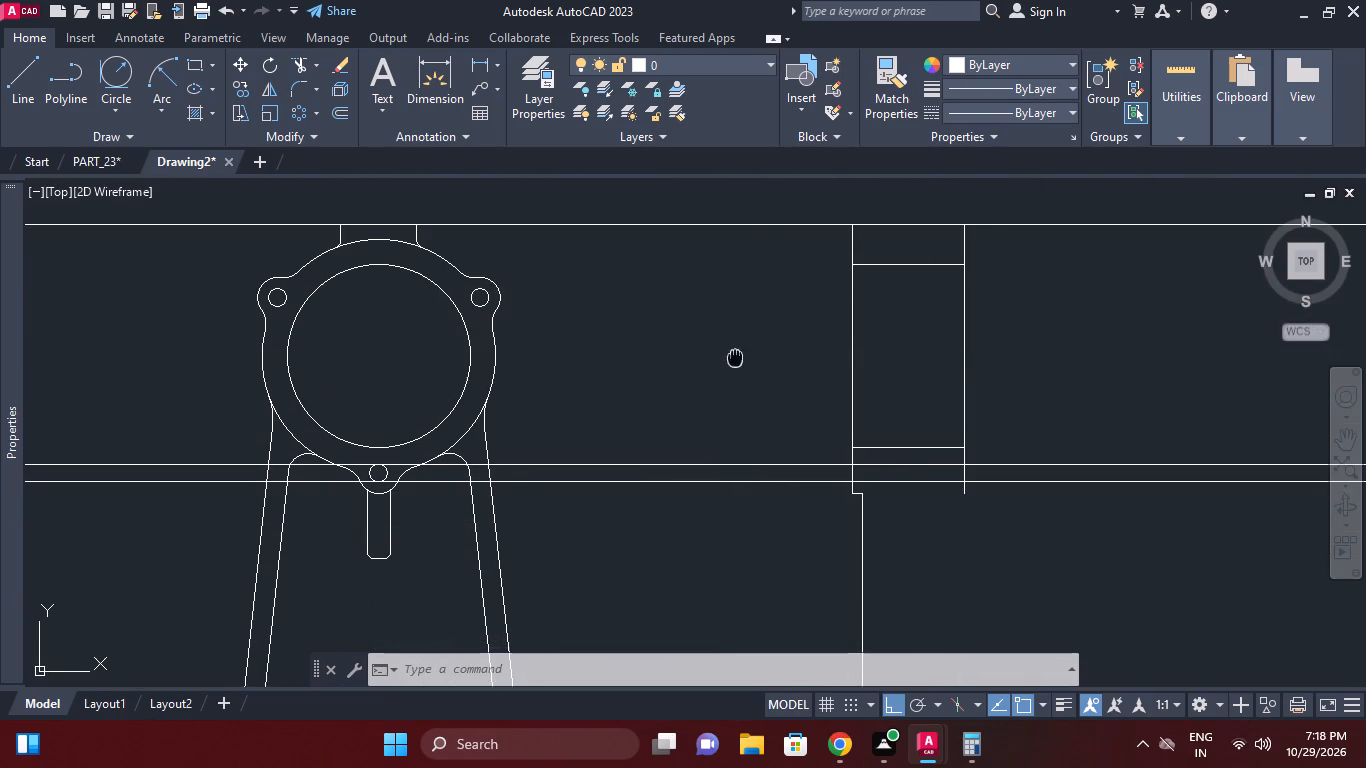
pyautogui.moveTo(735, 355); pyautogui.dragTo(735, 323, button='middle')
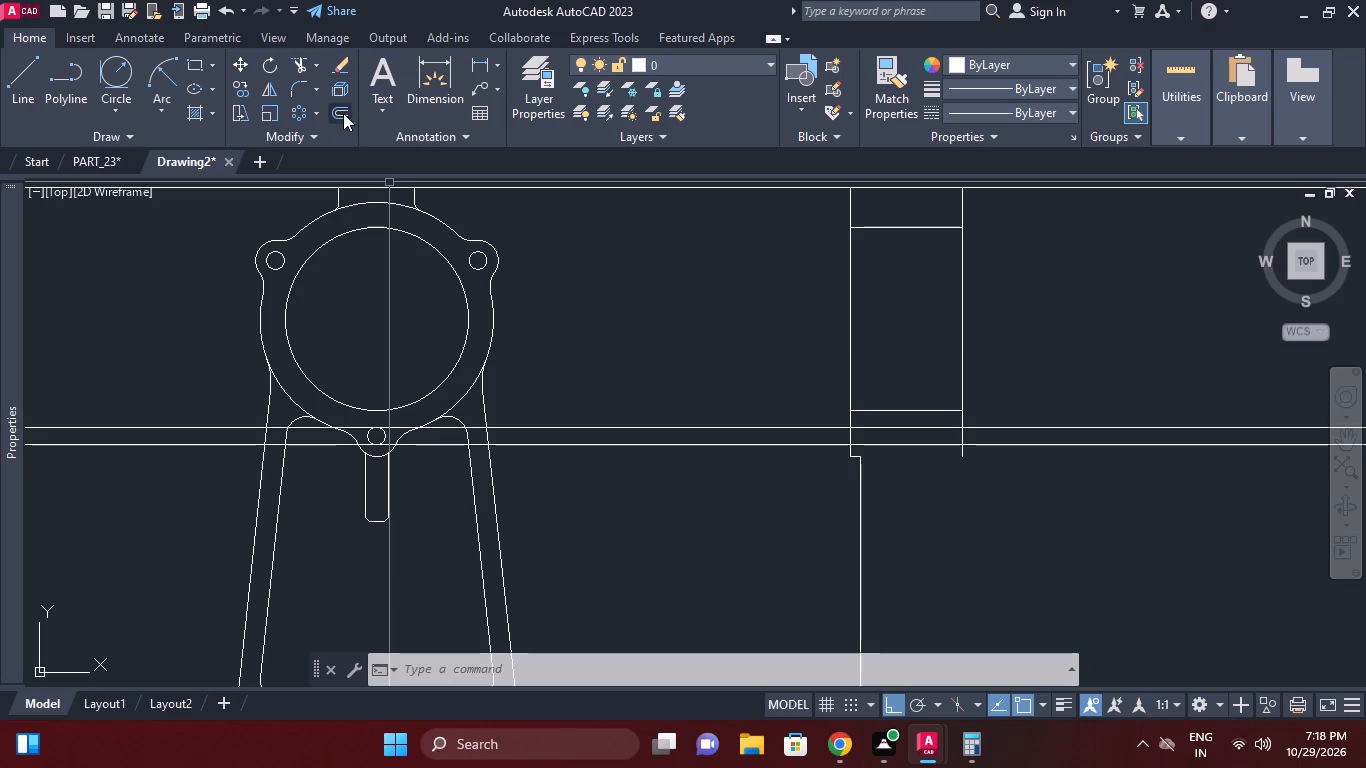
pyautogui.click(343, 113)
pyautogui.press('9')
pyautogui.press('Return')
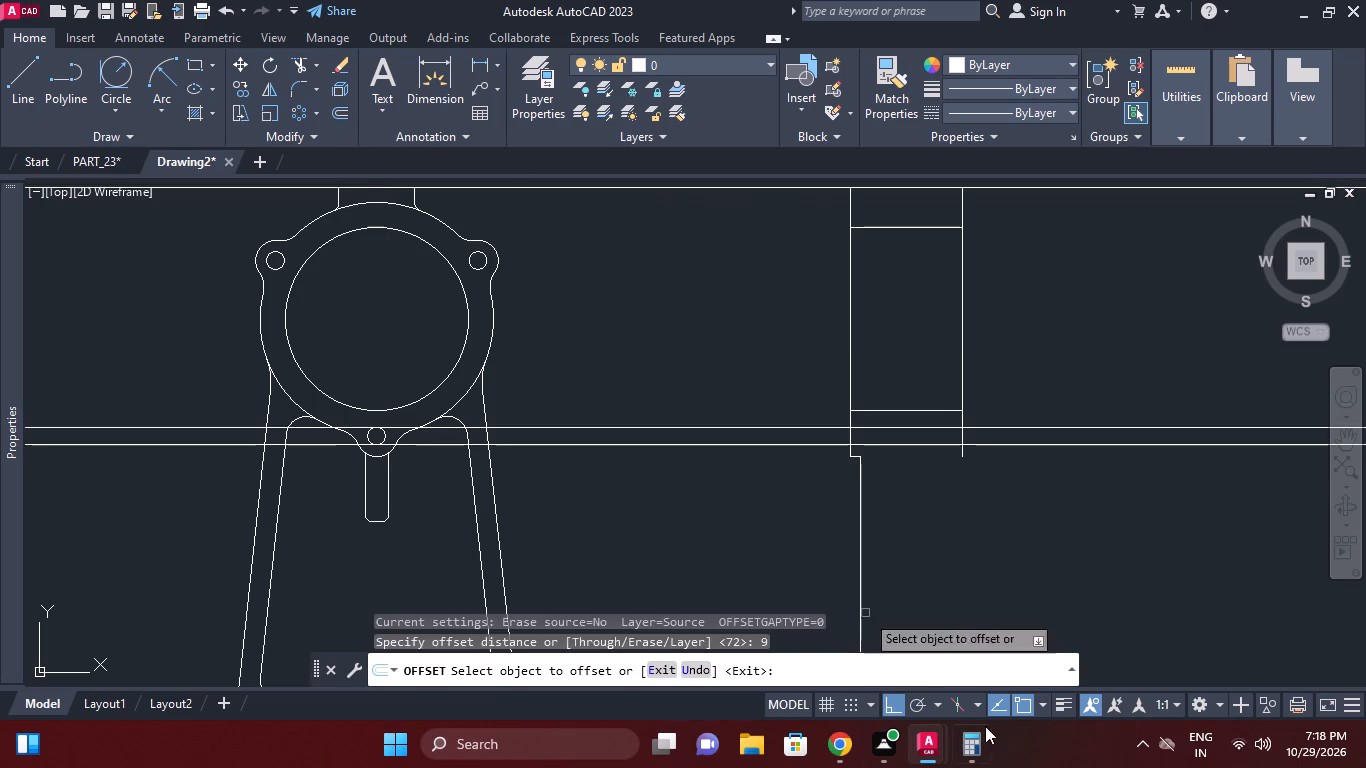
pyautogui.click(858, 503)
pyautogui.click(926, 473)
pyautogui.rightClick(992, 506)
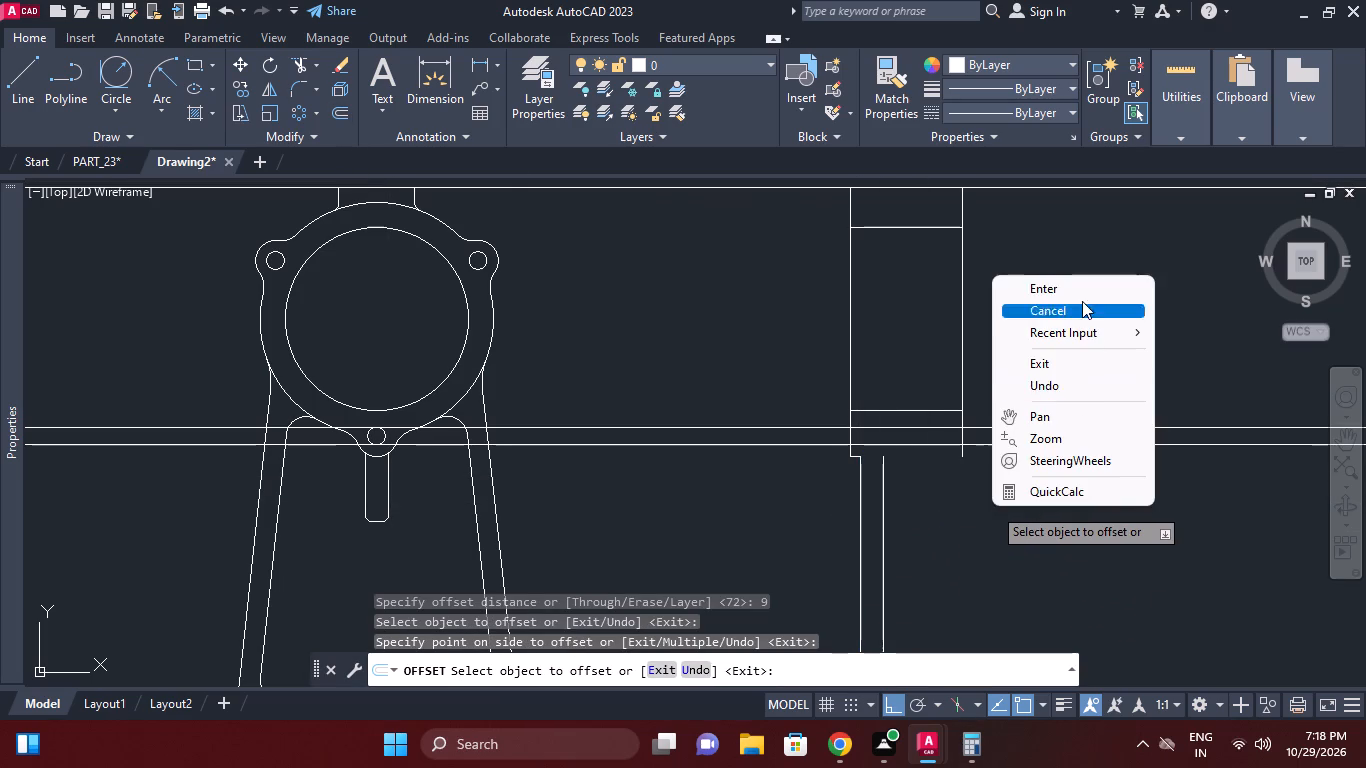
pyautogui.click(1078, 295)
# Draw a horizontal line from the top of the offset vertical line to the lower end of the side view's right vertical edge.
pyautogui.click(33, 64)
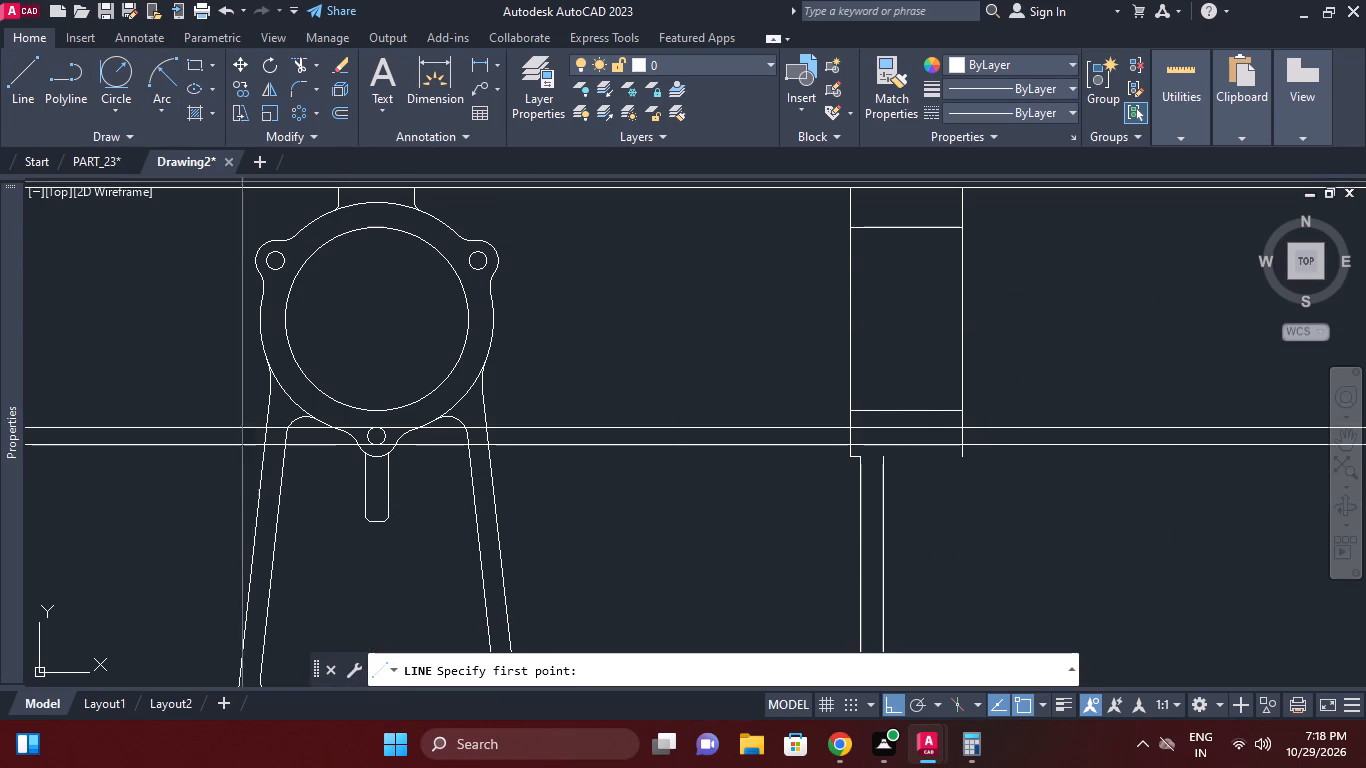
pyautogui.scroll(1, 908, 431)
pyautogui.click(873, 472)
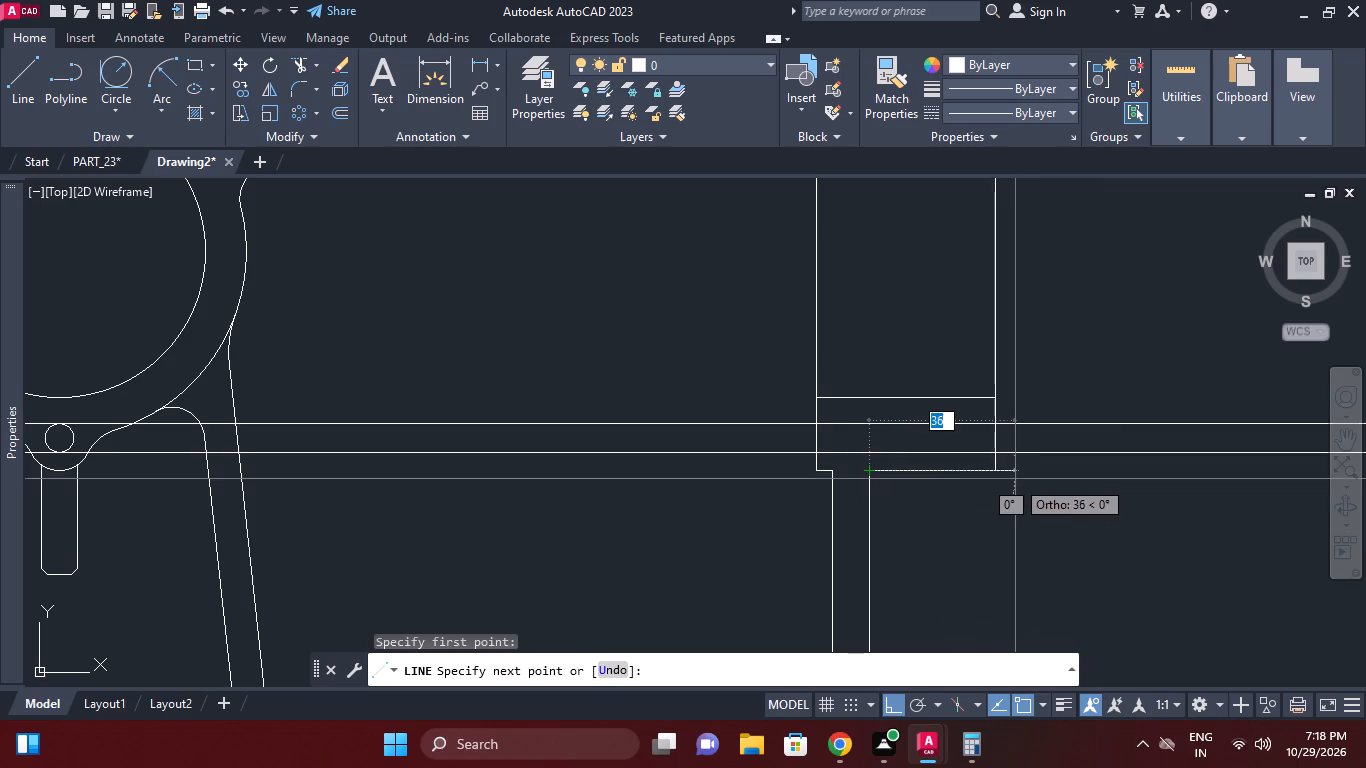
pyautogui.click(1000, 472)
pyautogui.rightClick(1061, 479)
pyautogui.click(1111, 491)
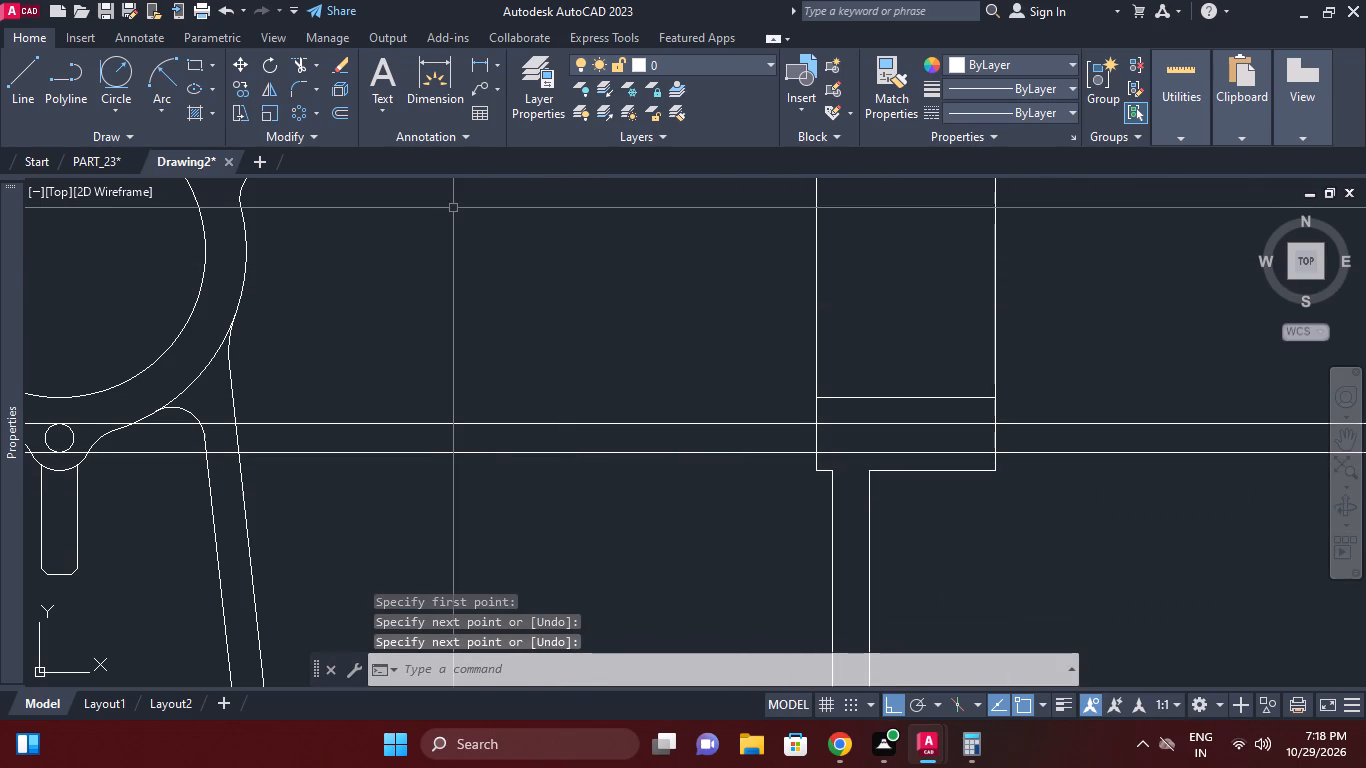
# Trim both lug-hole construction lines between the front and side views and beyond the side view's right edge.
pyautogui.click(289, 60)
pyautogui.rightClick(475, 262)
pyautogui.click(513, 277)
pyautogui.click(665, 463)
pyautogui.click(646, 388)
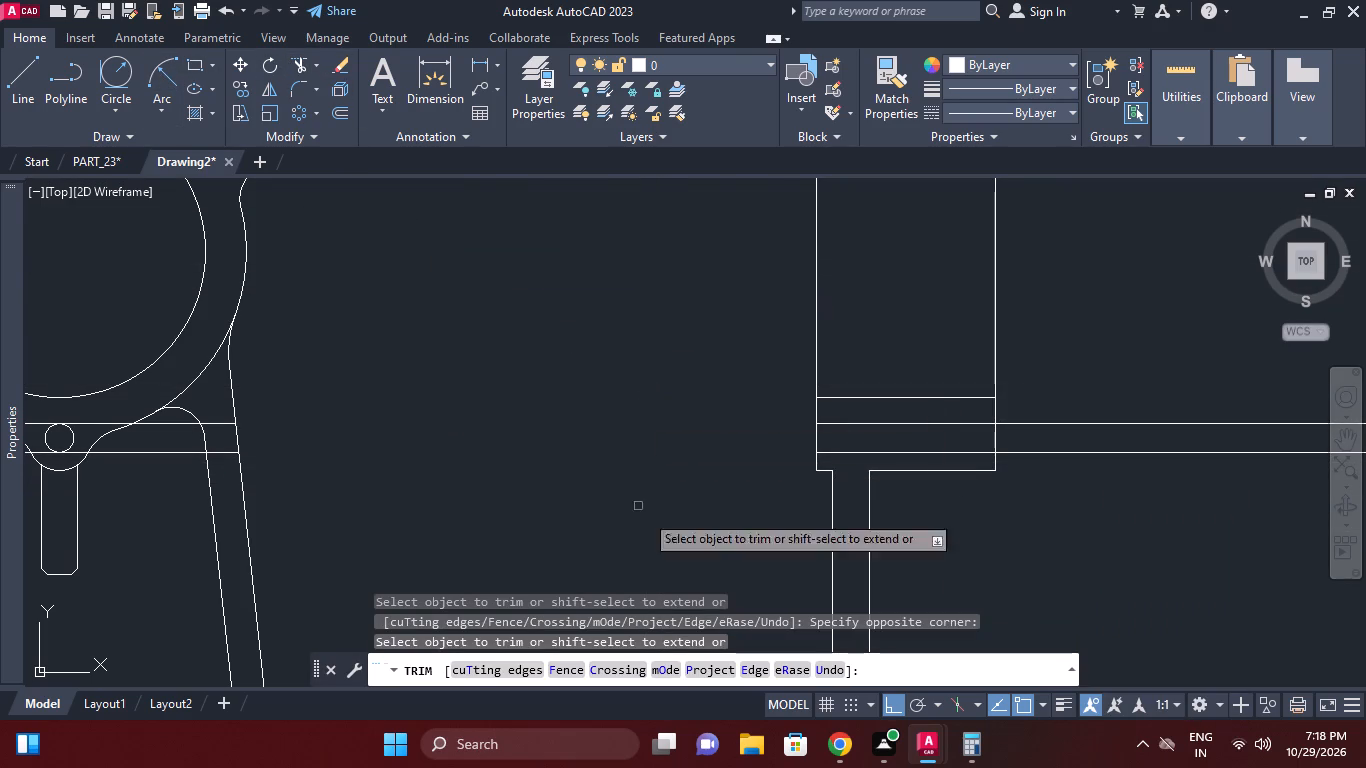
pyautogui.click(1009, 493)
pyautogui.click(1024, 360)
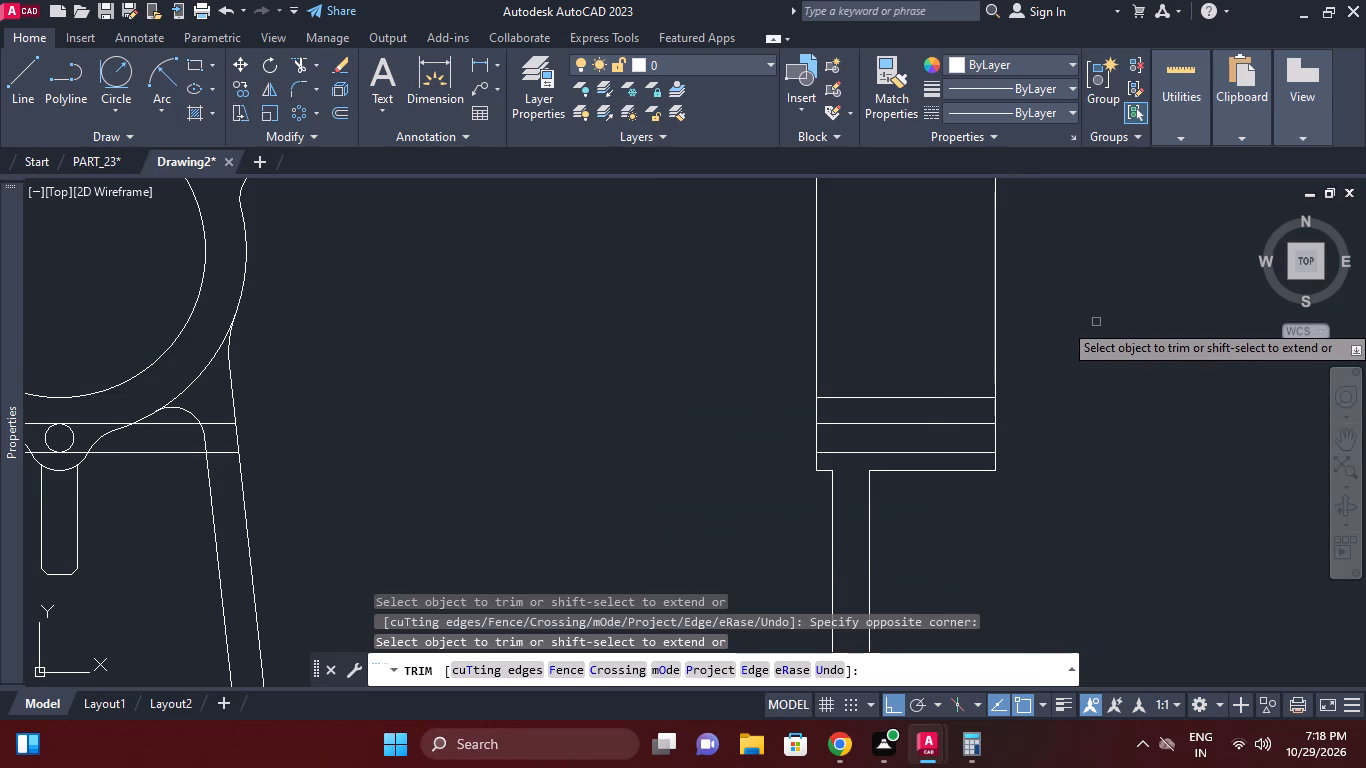
pyautogui.rightClick(1096, 322)
pyautogui.click(1130, 343)
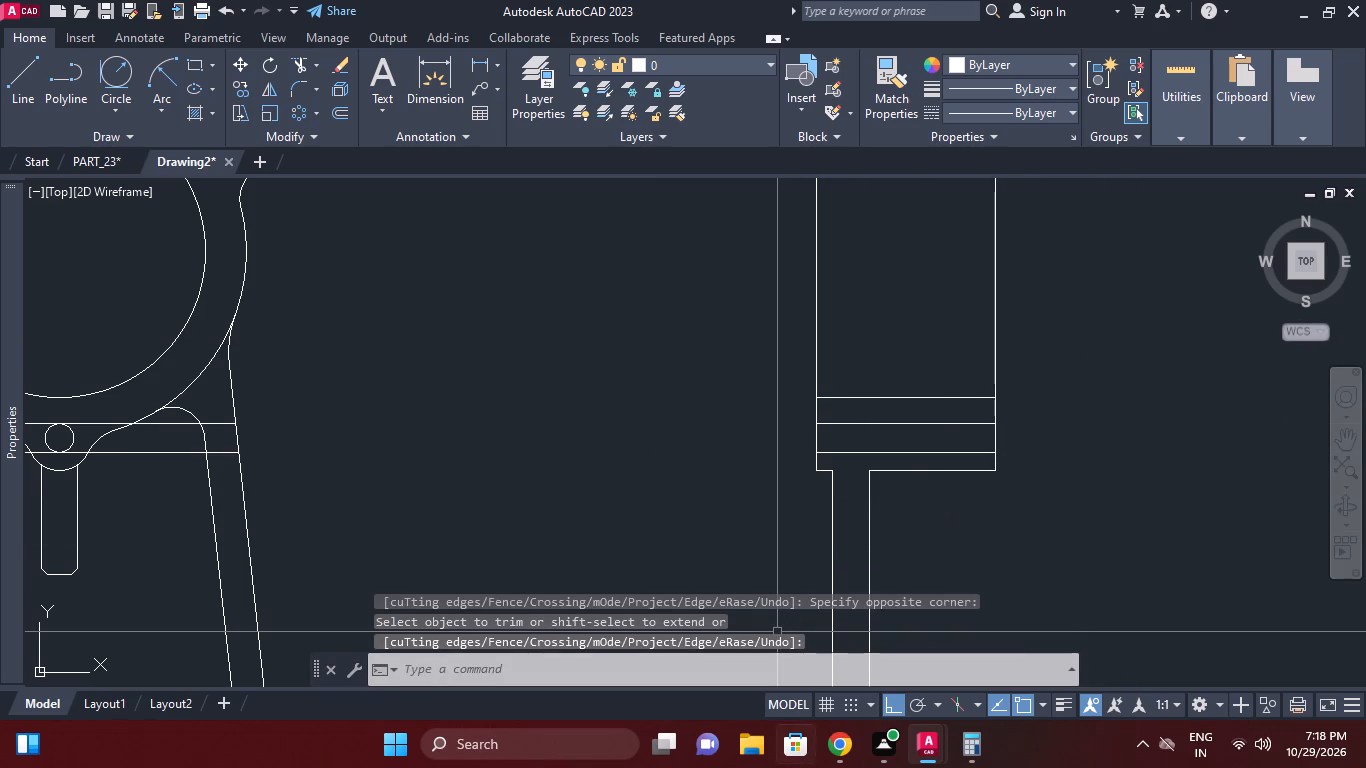
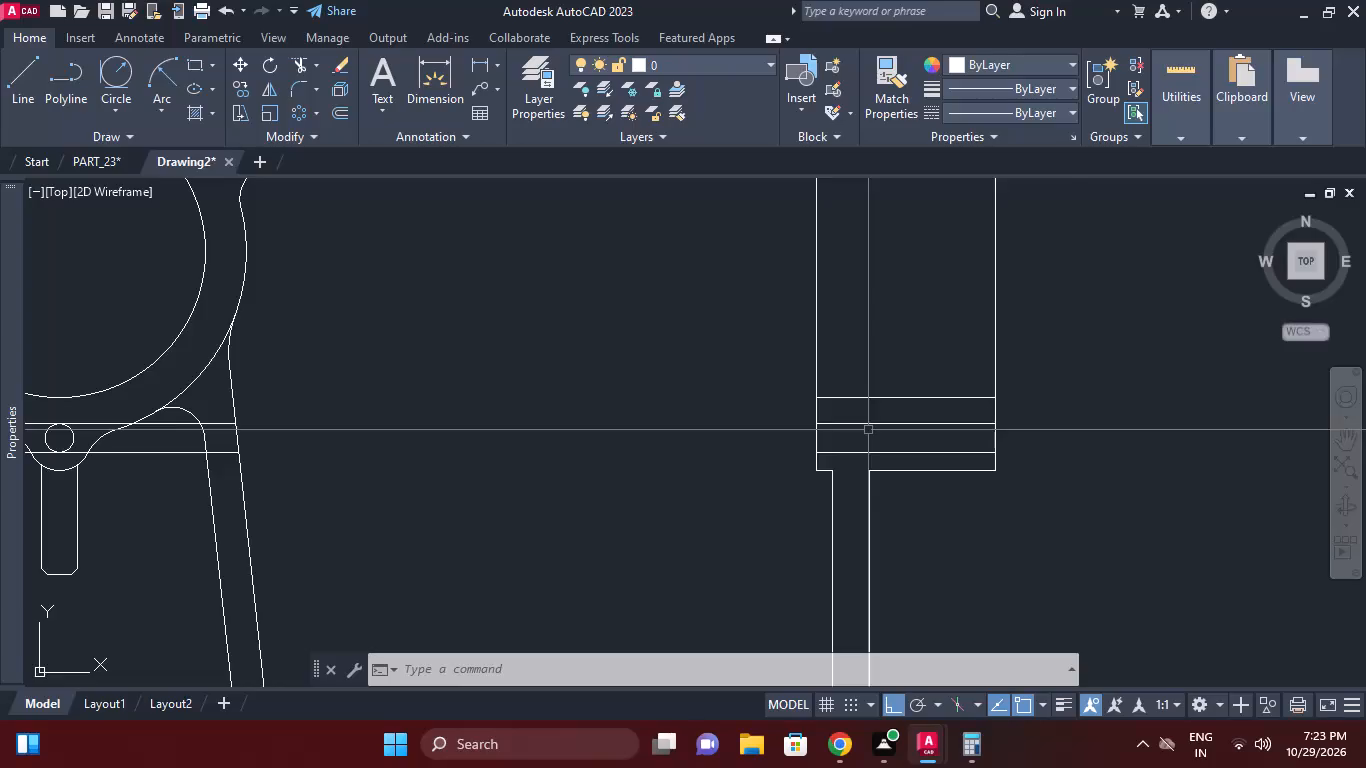
# Draw a horizontal construction line through the right quadrant of the front view's bore circle, extending across the side view.
pyautogui.scroll(1, 868, 430)
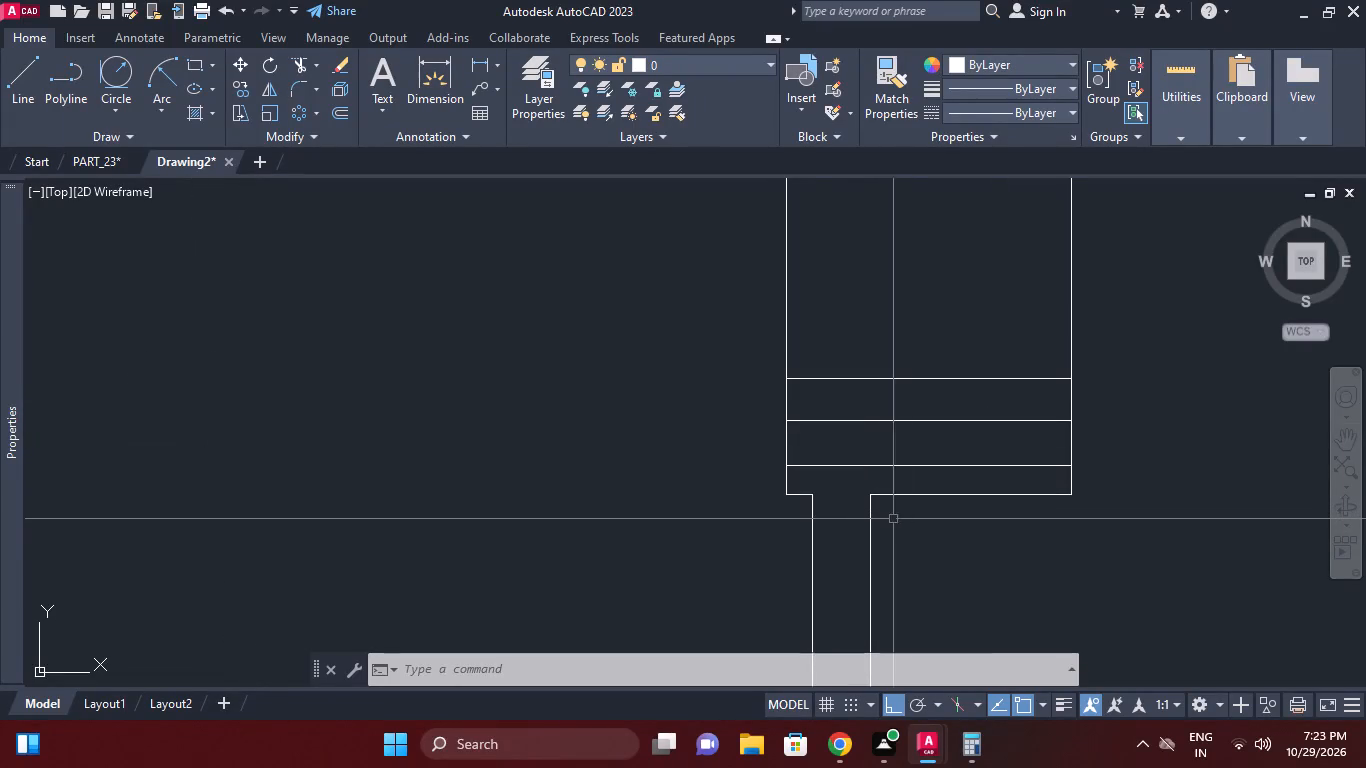
pyautogui.moveTo(934, 518); pyautogui.dragTo(968, 452, button='middle')
pyautogui.scroll(-1, 968, 459)
pyautogui.moveTo(968, 459); pyautogui.dragTo(972, 408, button='middle')
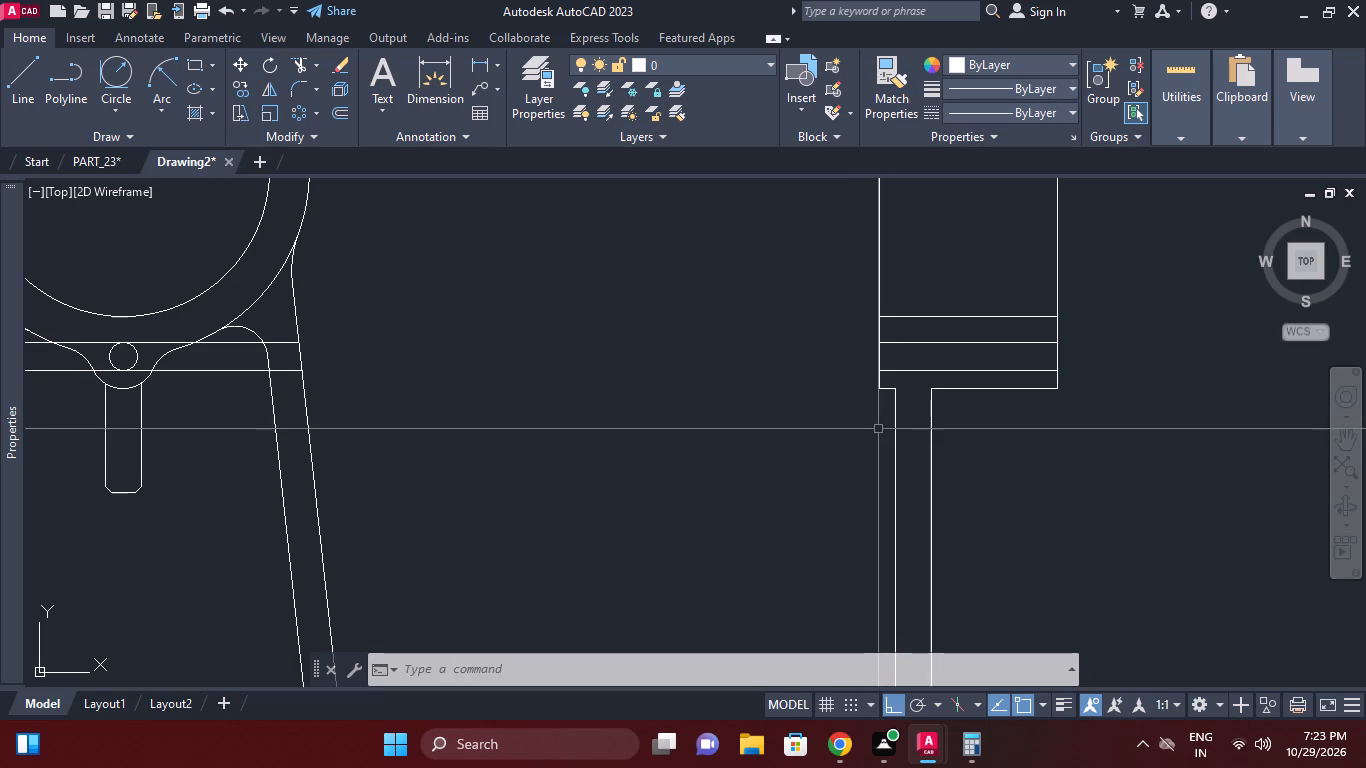
pyautogui.scroll(-1, 876, 434)
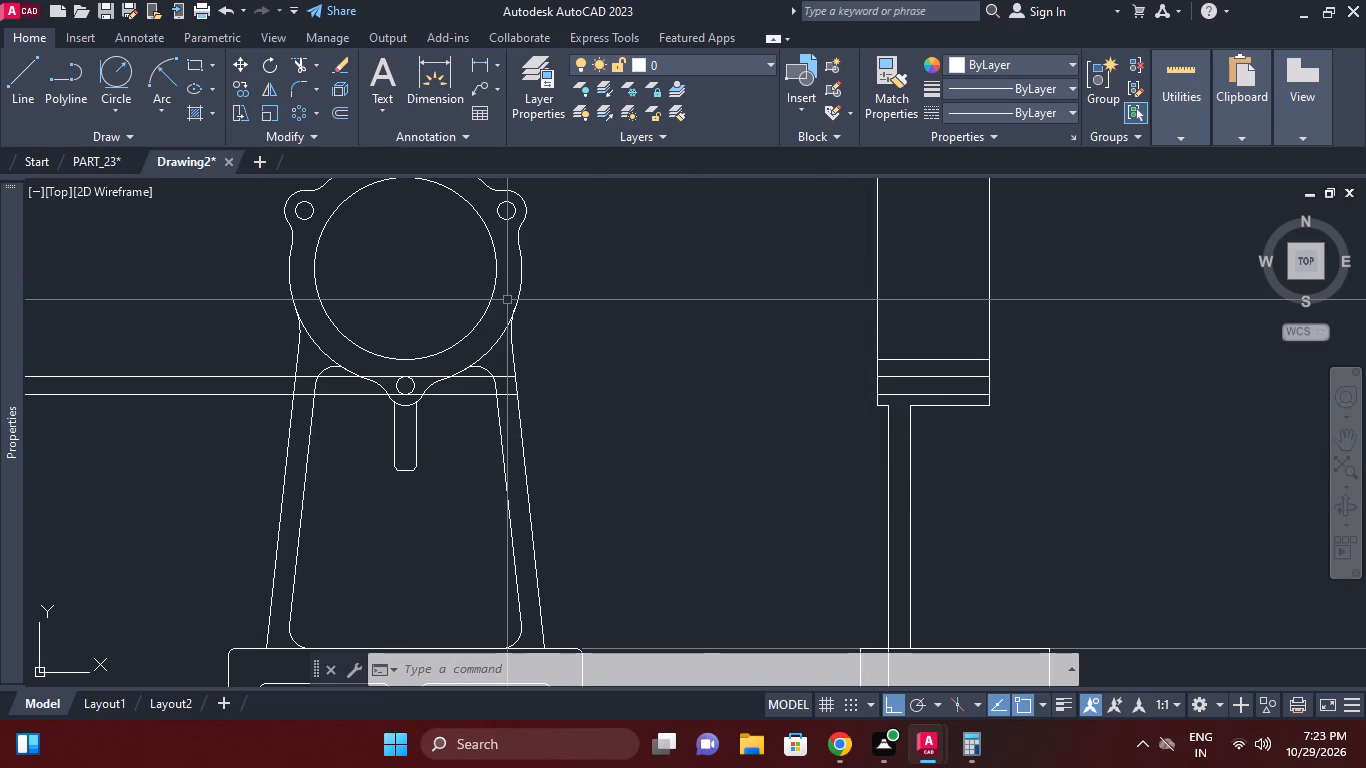
pyautogui.write('XL H')
pyautogui.press('space')
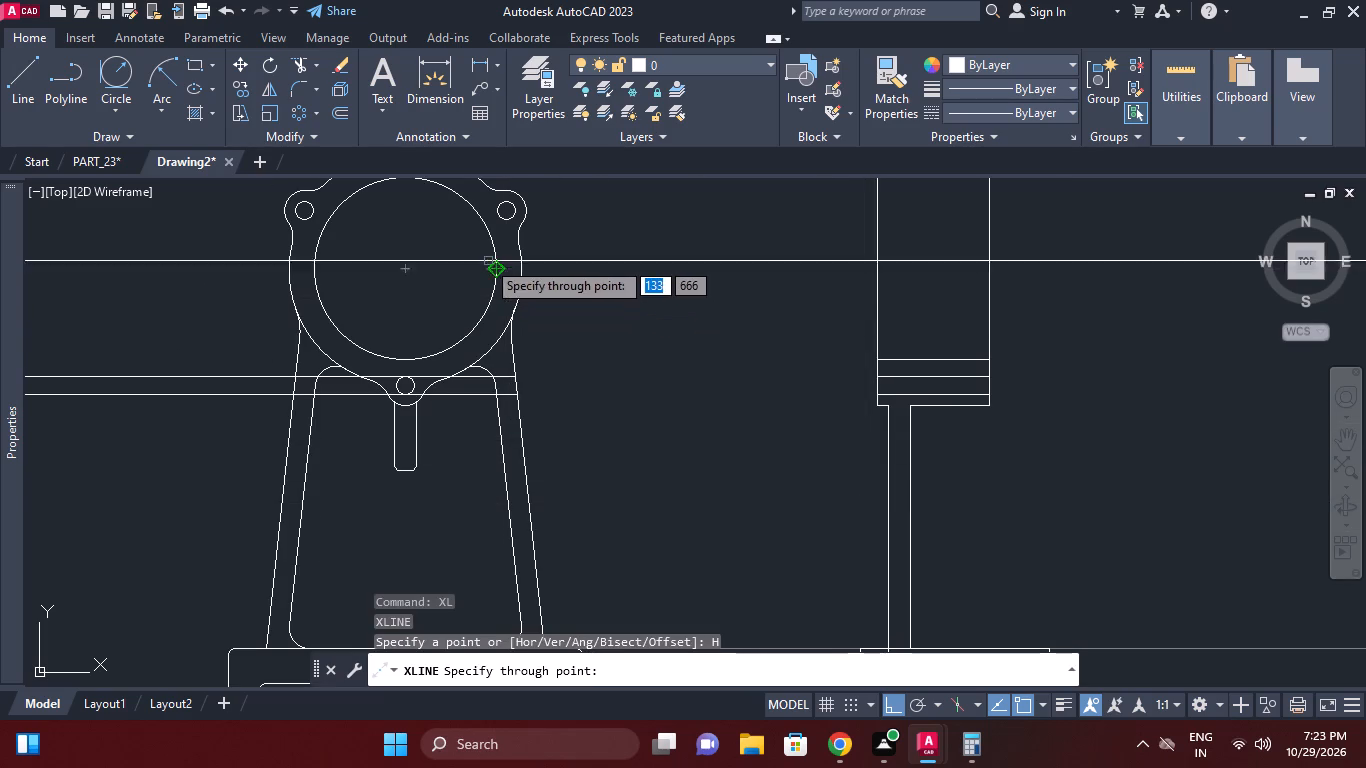
pyautogui.click(495, 263)
pyautogui.press('Escape')
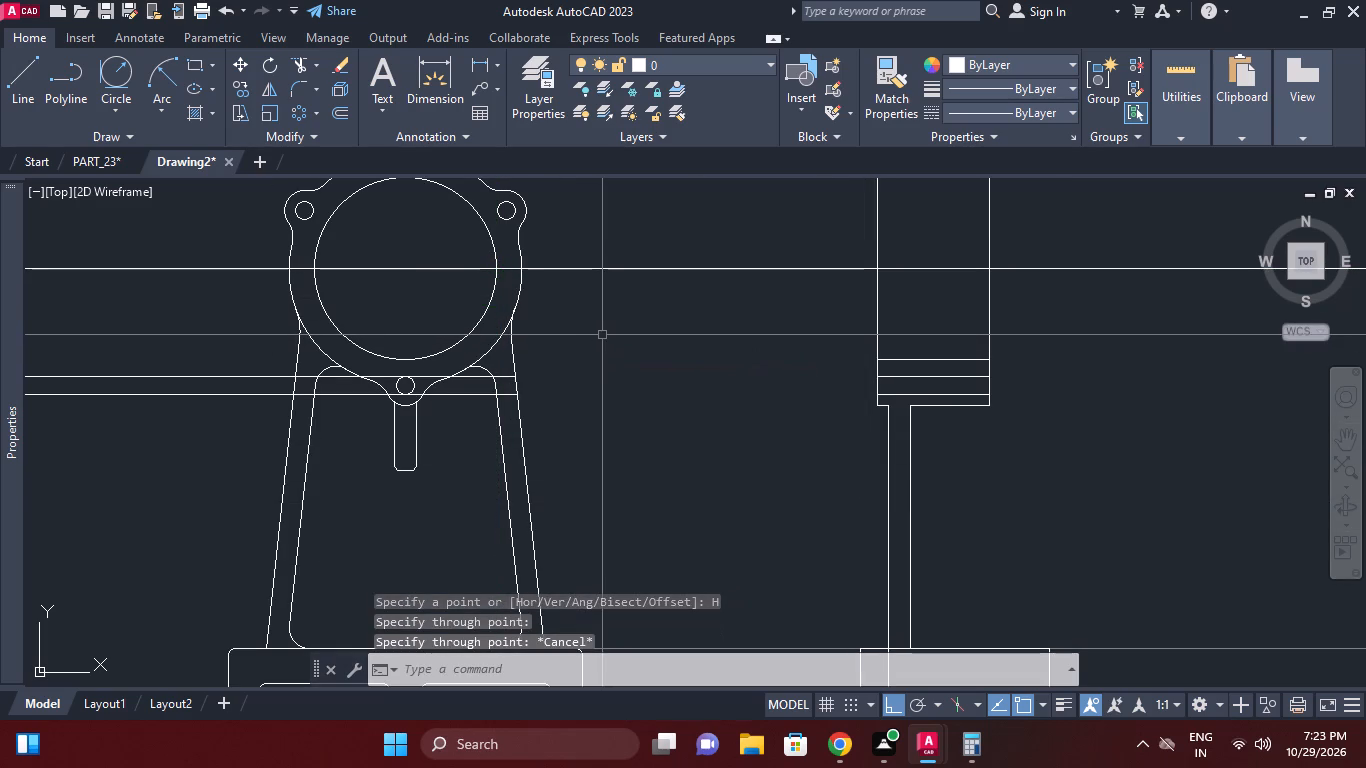
# Offset the horizontal construction line through the bore centre 82 mm downward.
pyautogui.write('O')
pyautogui.press('space')
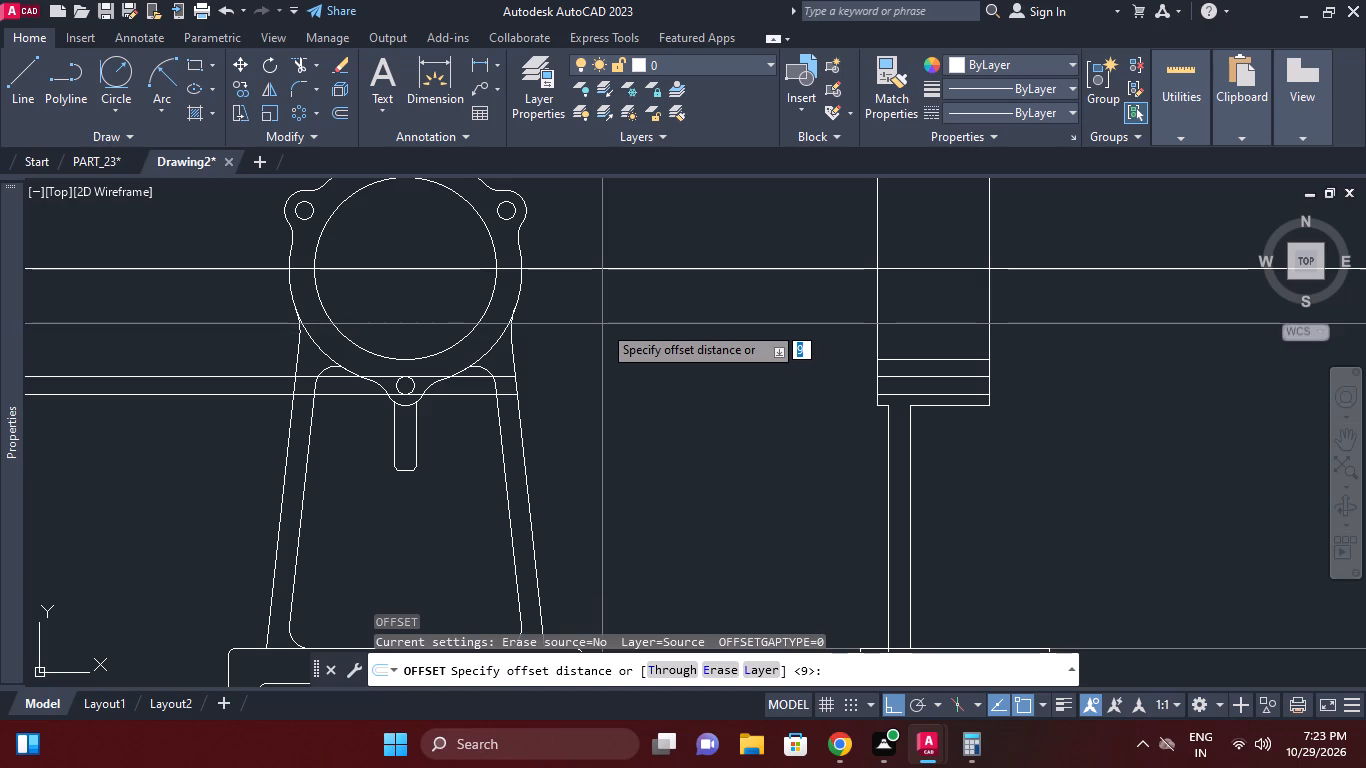
pyautogui.write('82')
pyautogui.press('Return')
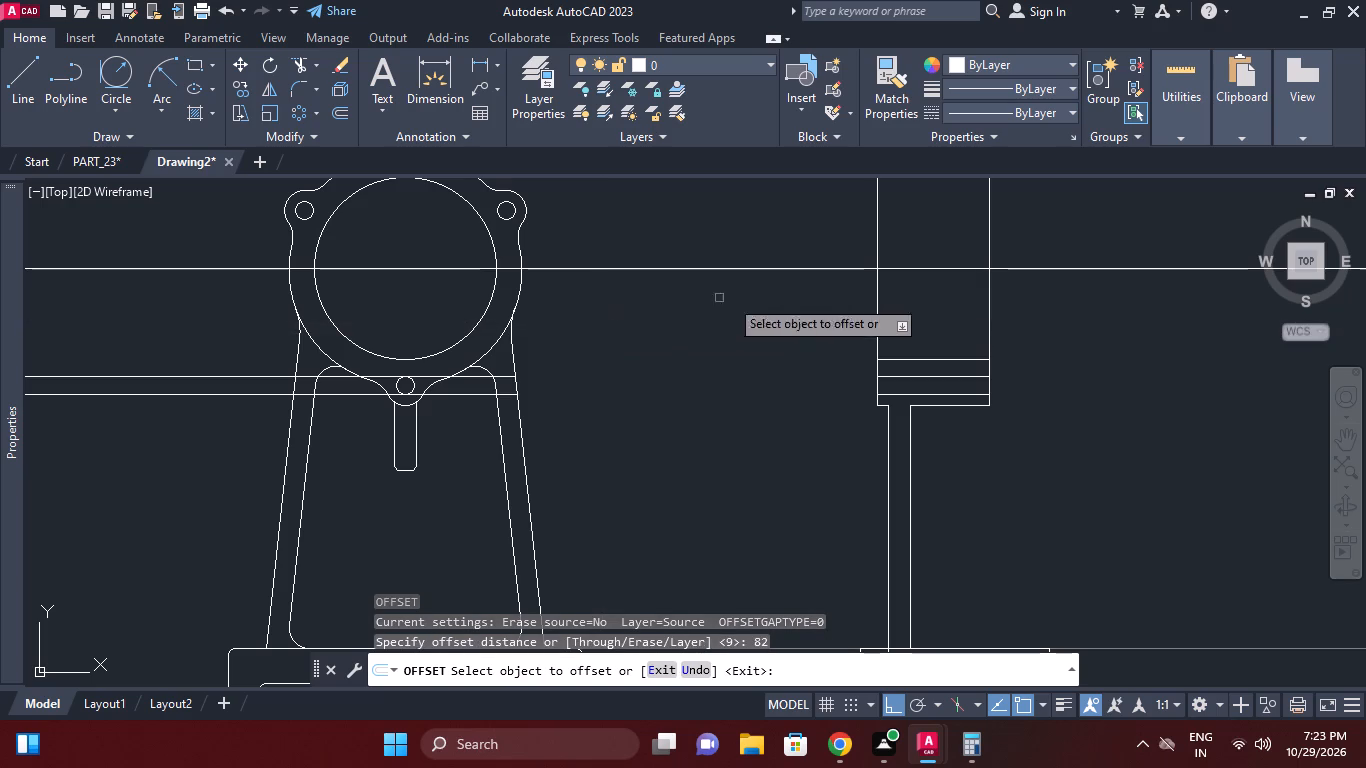
pyautogui.click(1008, 275)
pyautogui.click(1025, 269)
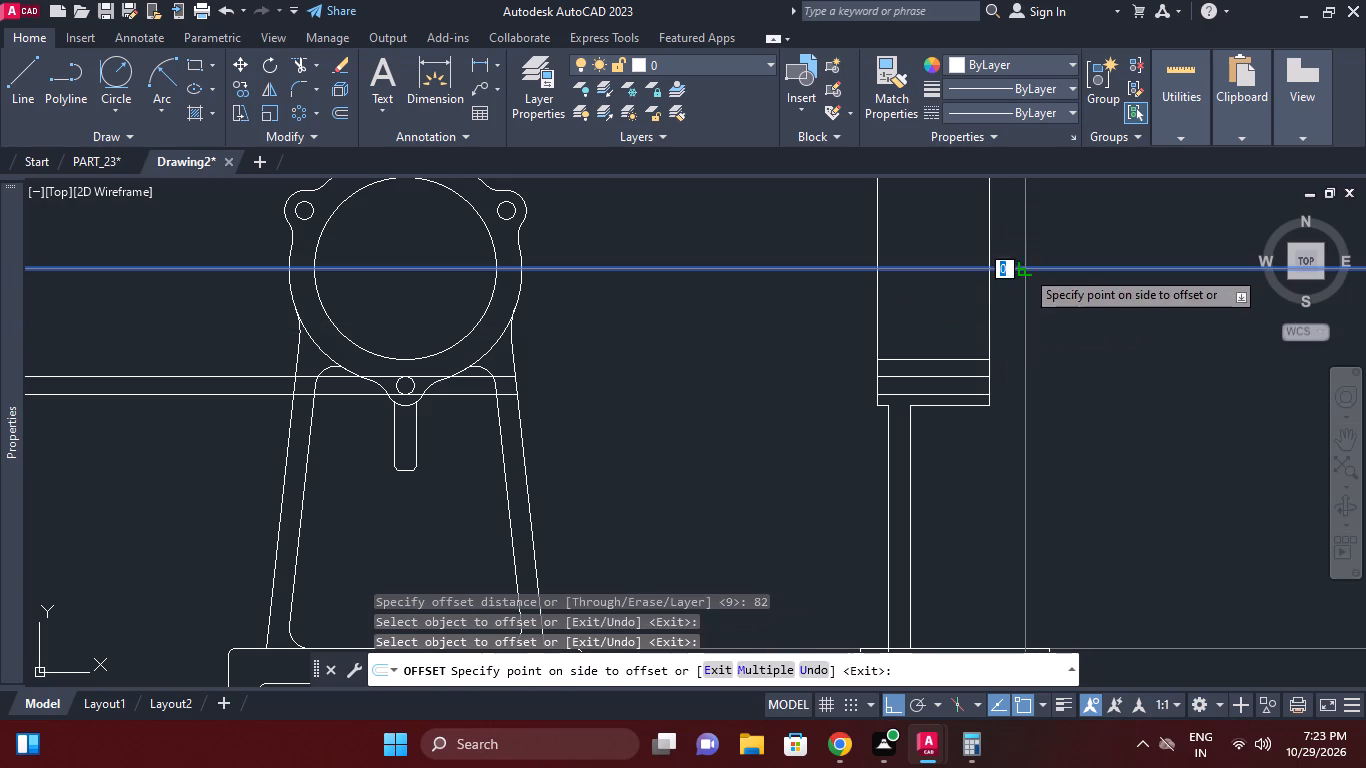
pyautogui.click(1019, 325)
pyautogui.press('Escape')
# Draw a slanted line from the side-view ring's lower right corner to where the offset construction line meets the leg's right edge.
pyautogui.press('l')
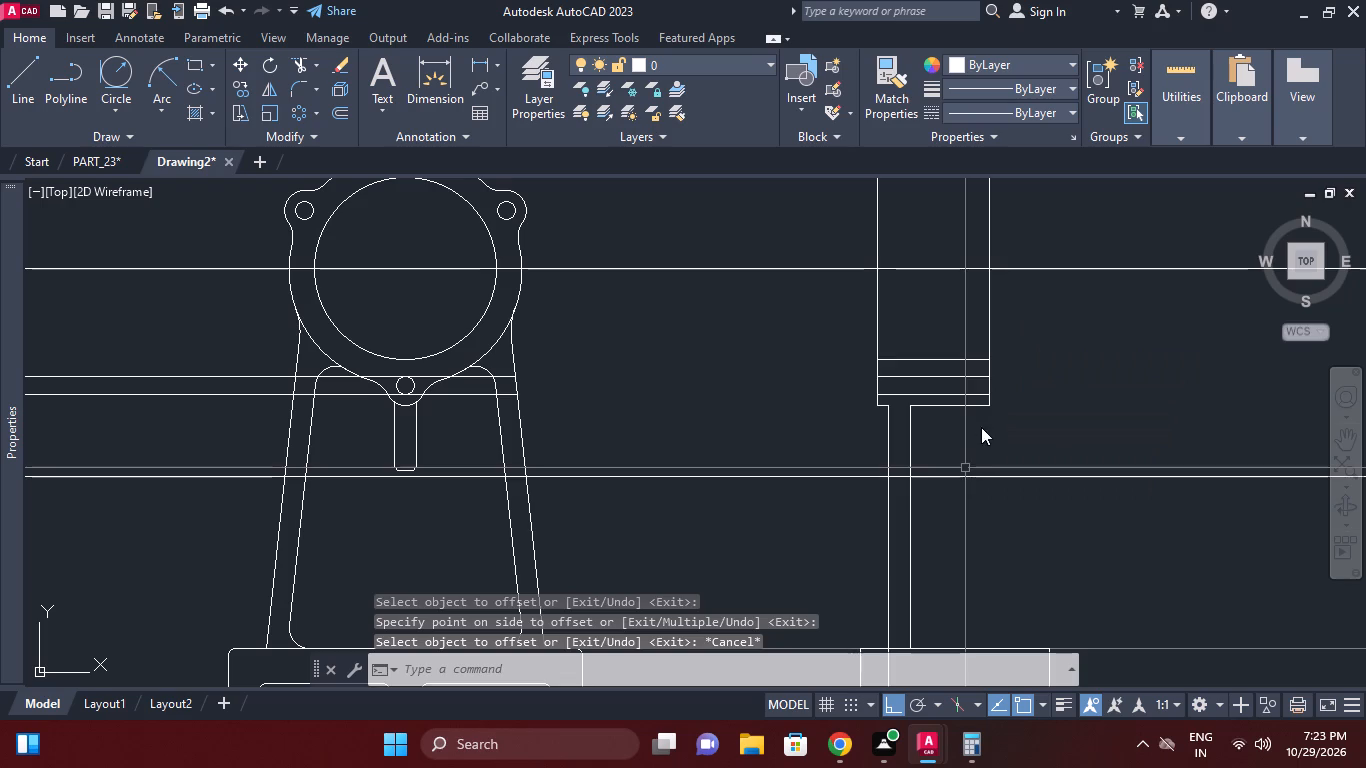
pyautogui.press('space')
pyautogui.click(990, 408)
pyautogui.click(909, 474)
pyautogui.press('Escape')
# Erase the 82 mm offset construction line and the horizontal construction line through the bore centre.
pyautogui.click(1054, 501)
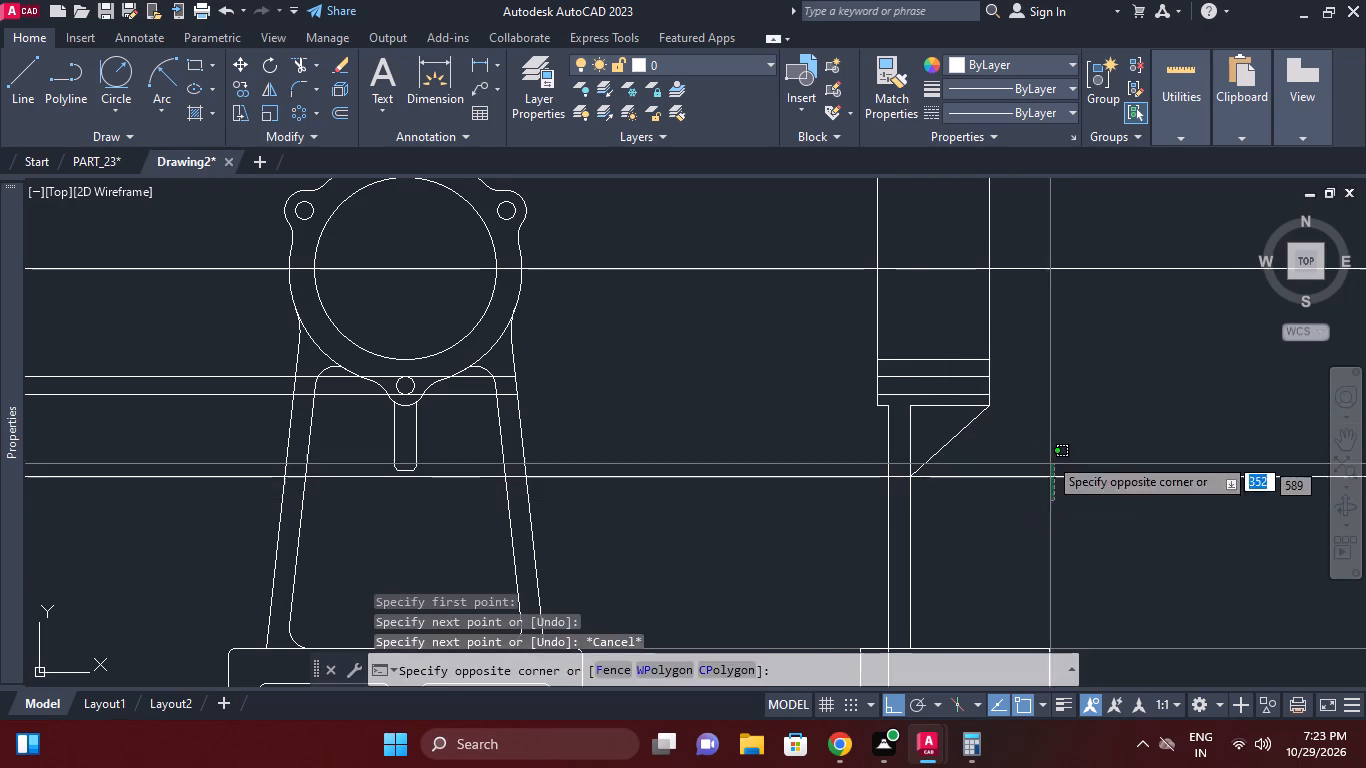
pyautogui.click(1047, 451)
pyautogui.press('e')
pyautogui.press('space')
pyautogui.click(661, 307)
pyautogui.click(650, 254)
pyautogui.press('e')
pyautogui.press('space')
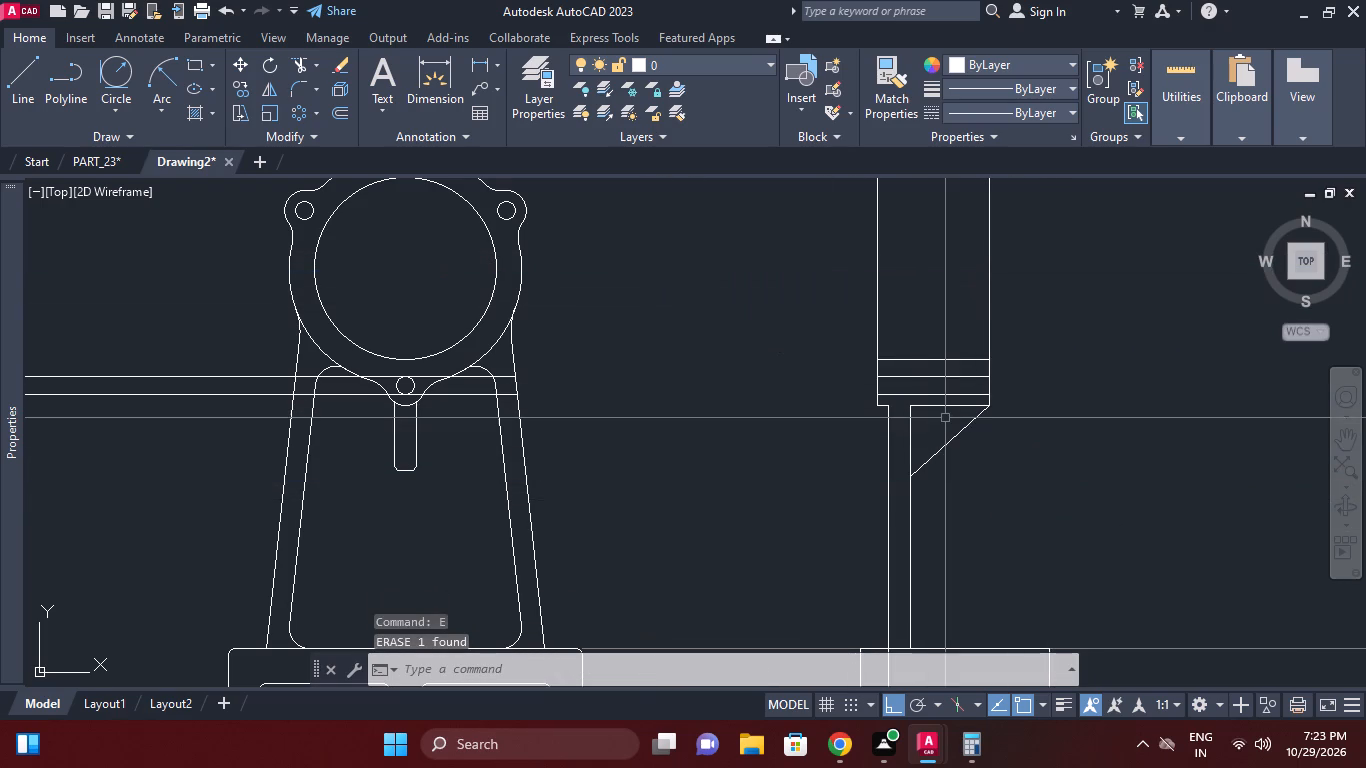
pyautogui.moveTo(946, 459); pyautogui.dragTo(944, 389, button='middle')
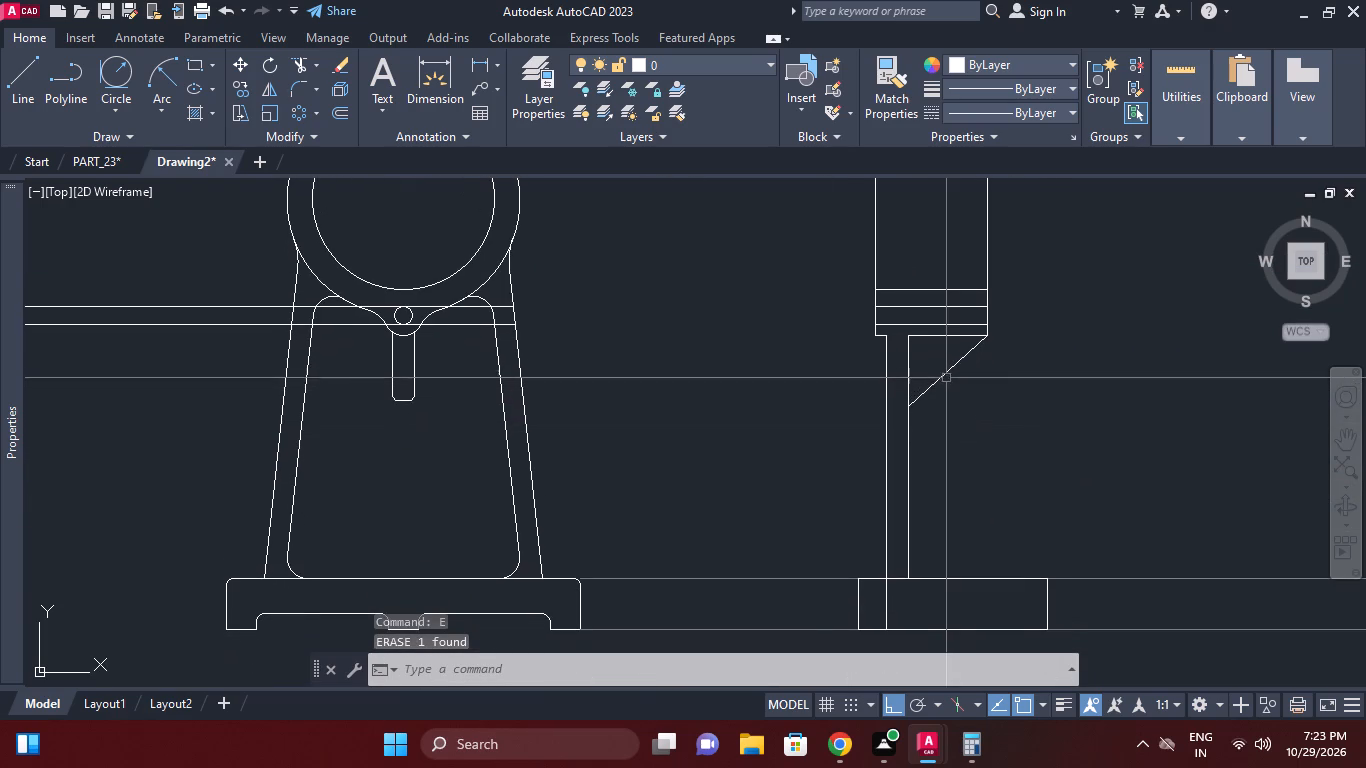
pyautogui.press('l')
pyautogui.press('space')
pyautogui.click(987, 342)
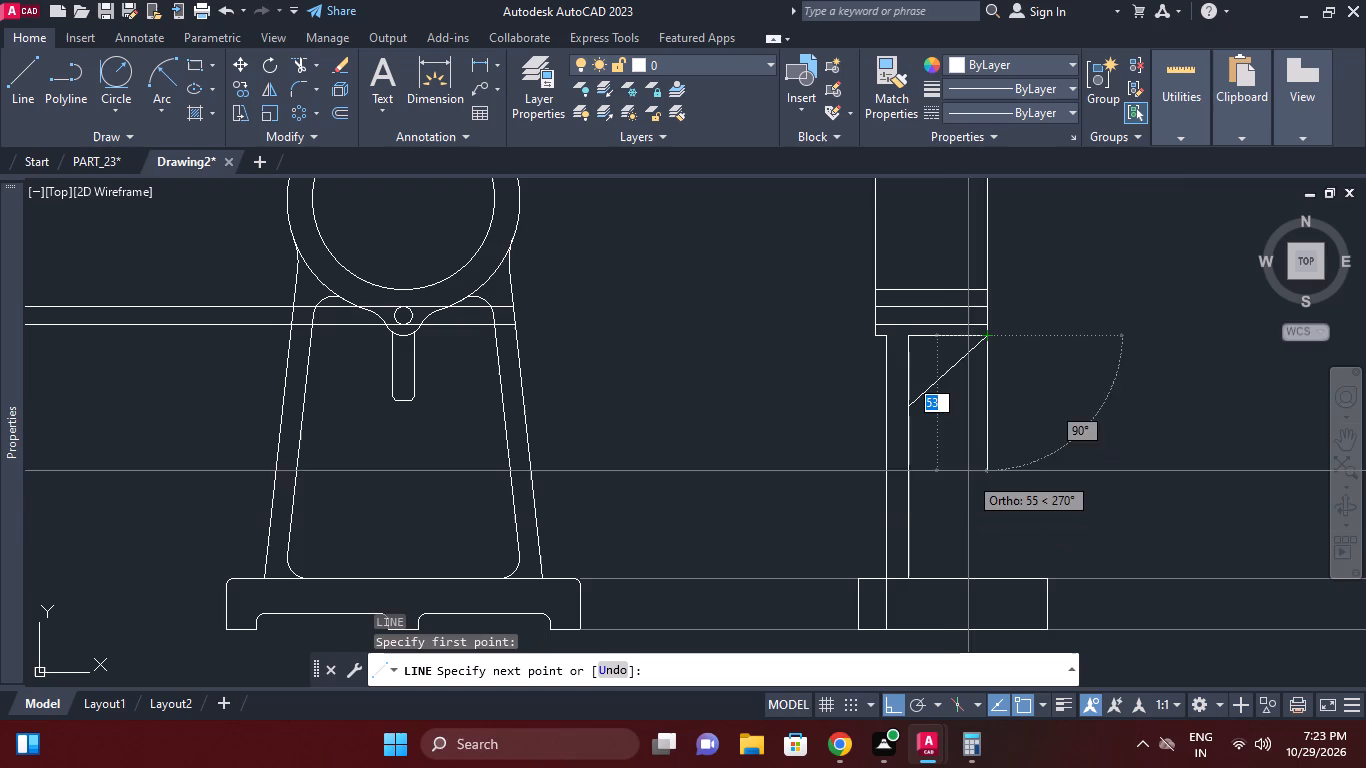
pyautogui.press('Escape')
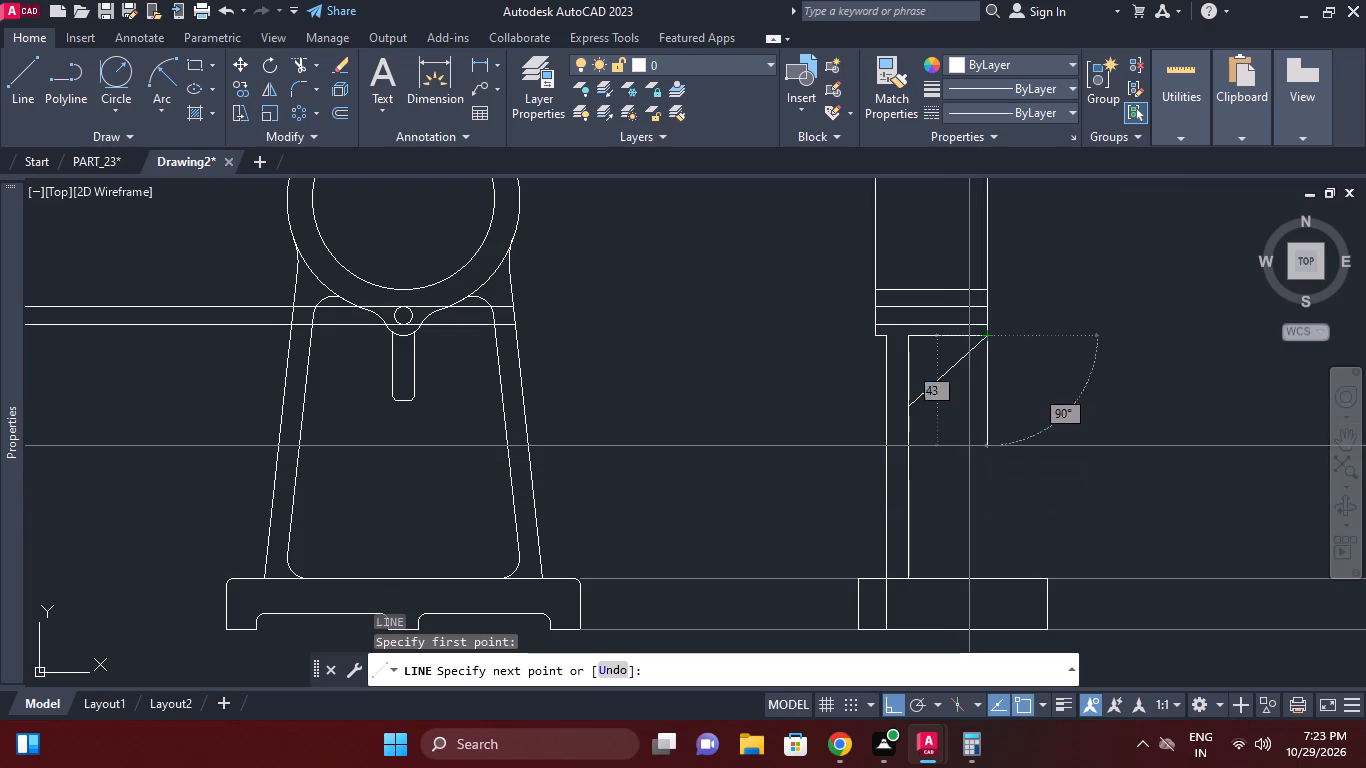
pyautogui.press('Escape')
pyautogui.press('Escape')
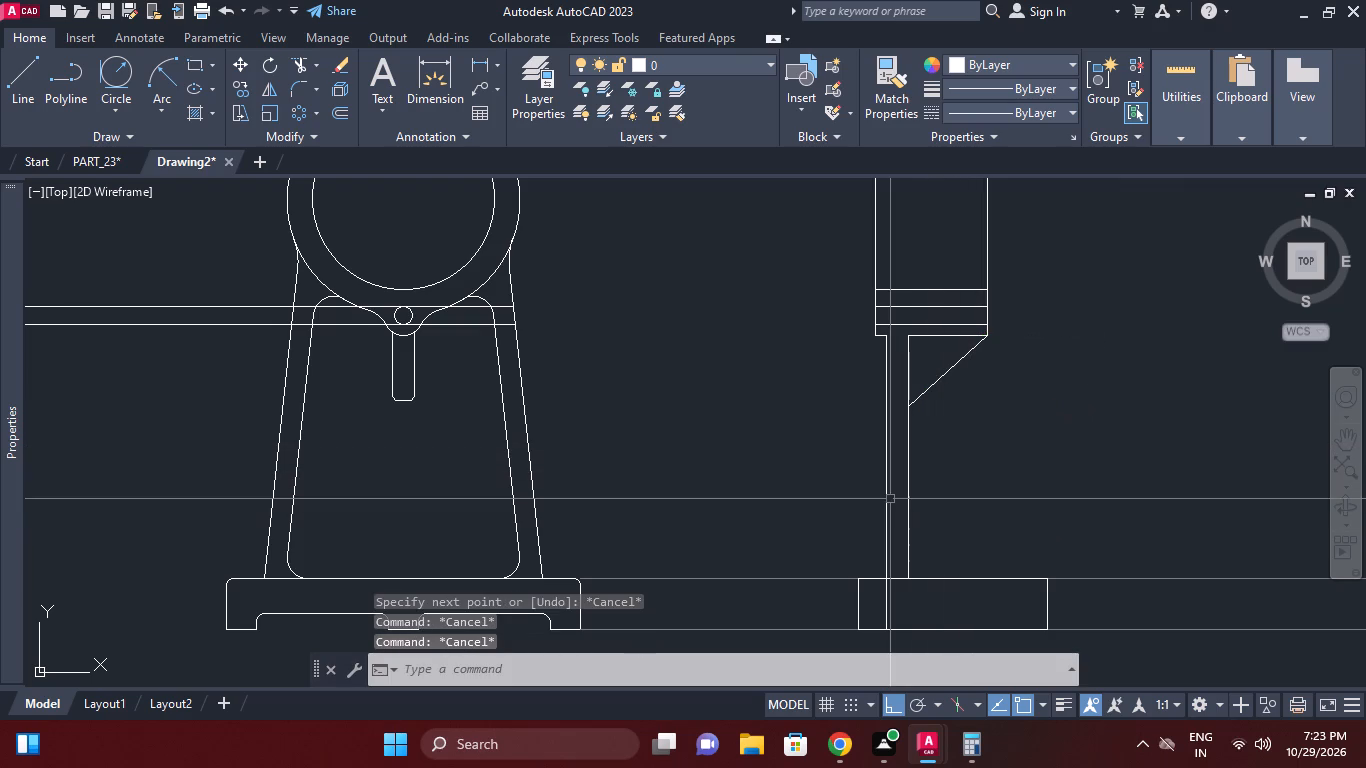
# Offset the side-view leg's left vertical edge 29 mm to the right.
pyautogui.write('O 2')
pyautogui.press('9')
pyautogui.press('Return')
pyautogui.click(886, 504)
pyautogui.click(933, 489)
pyautogui.press('Escape')
# Stretch the slanted line's upper end to the top endpoint of the 29 mm offset vertical line.
pyautogui.scroll(1, 960, 351)
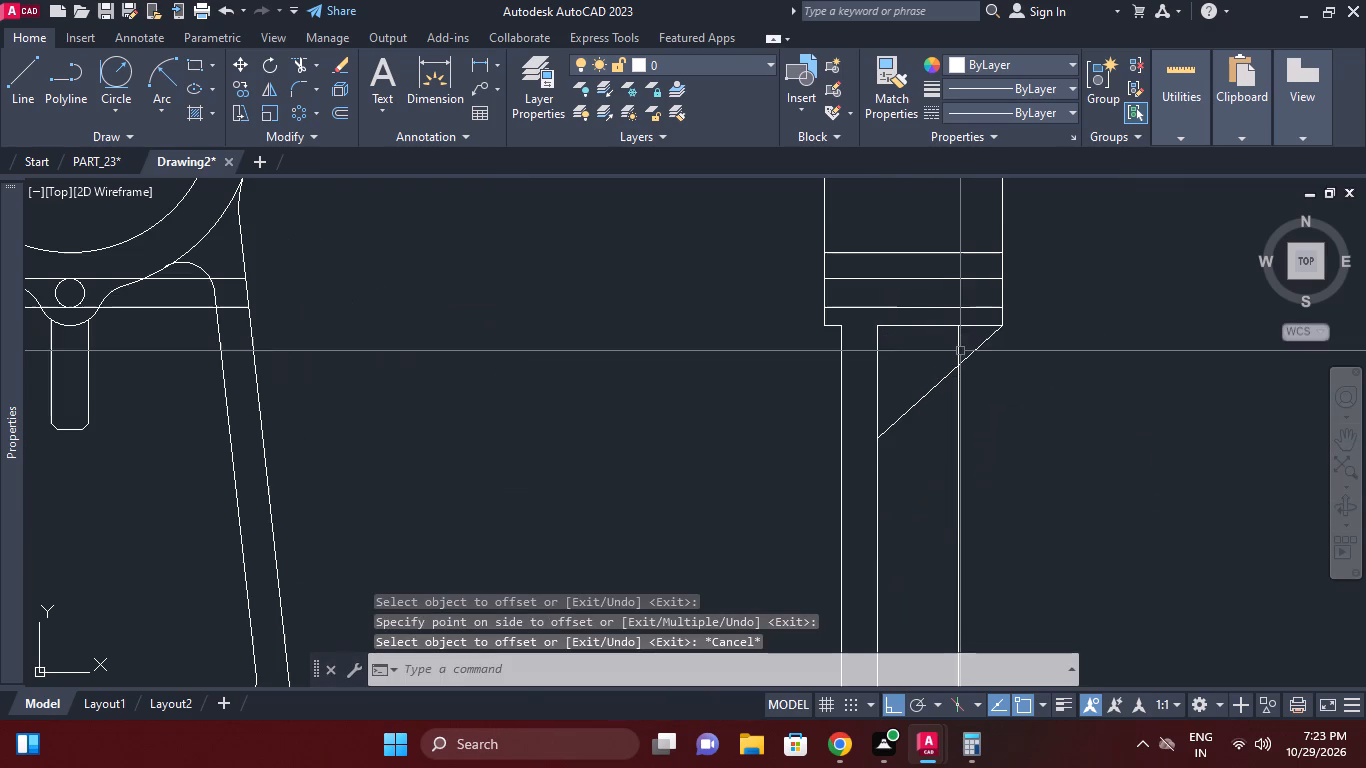
pyautogui.click(965, 351)
pyautogui.press('Escape')
pyautogui.click(977, 350)
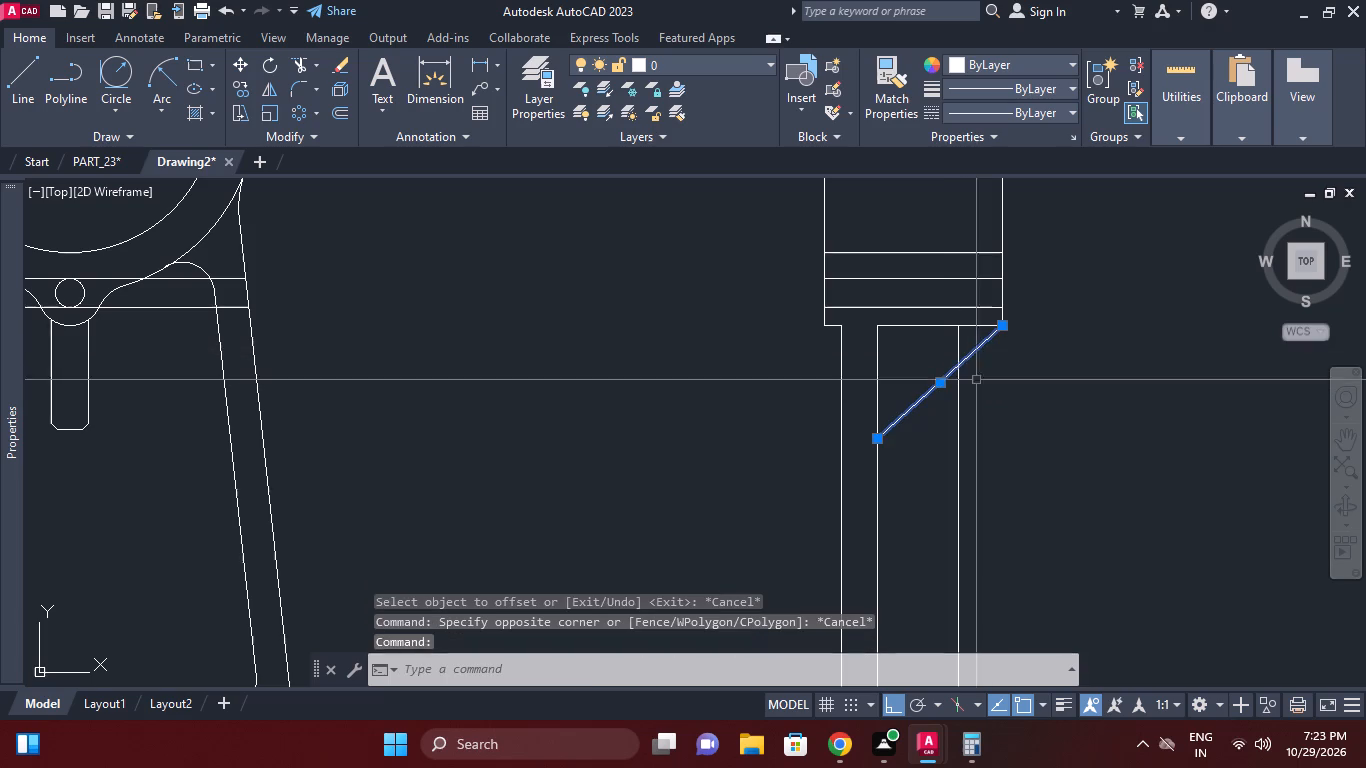
pyautogui.click(1001, 327)
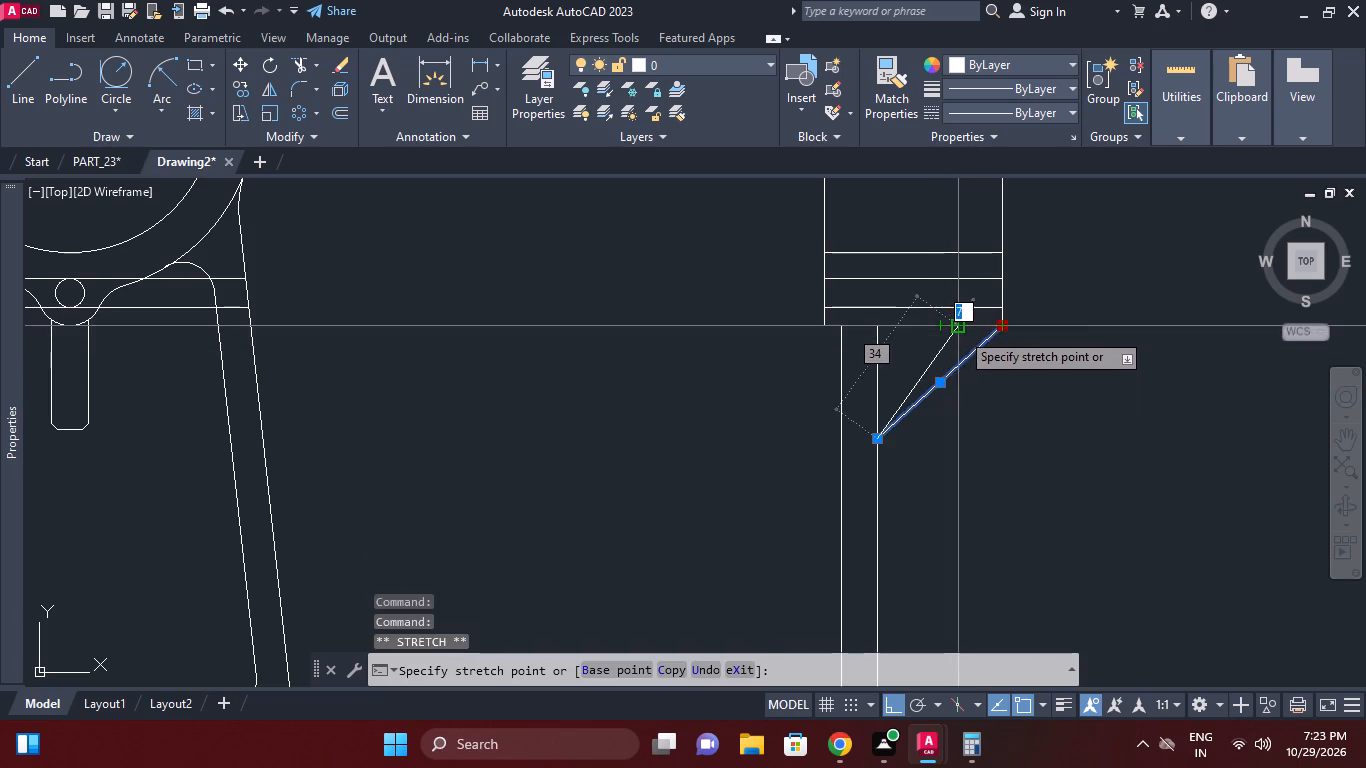
pyautogui.click(961, 331)
pyautogui.press('Escape')
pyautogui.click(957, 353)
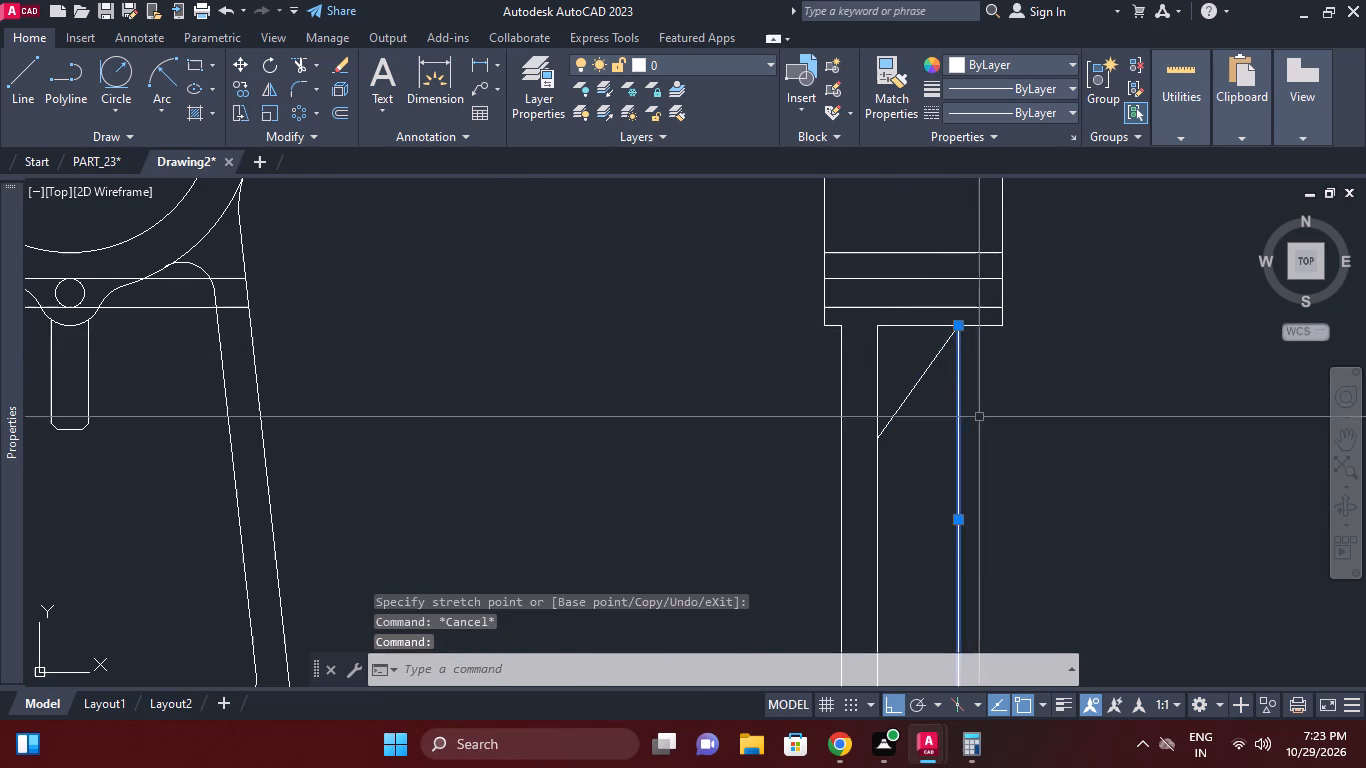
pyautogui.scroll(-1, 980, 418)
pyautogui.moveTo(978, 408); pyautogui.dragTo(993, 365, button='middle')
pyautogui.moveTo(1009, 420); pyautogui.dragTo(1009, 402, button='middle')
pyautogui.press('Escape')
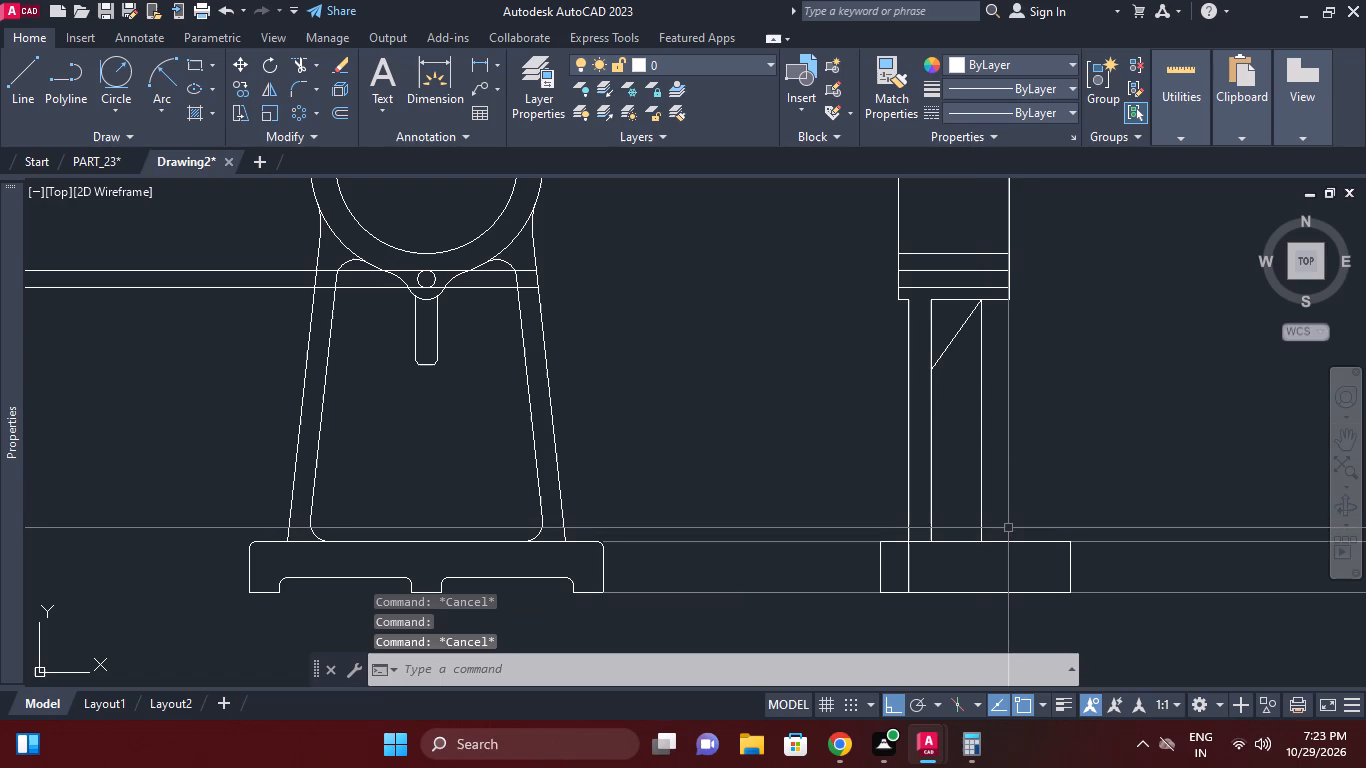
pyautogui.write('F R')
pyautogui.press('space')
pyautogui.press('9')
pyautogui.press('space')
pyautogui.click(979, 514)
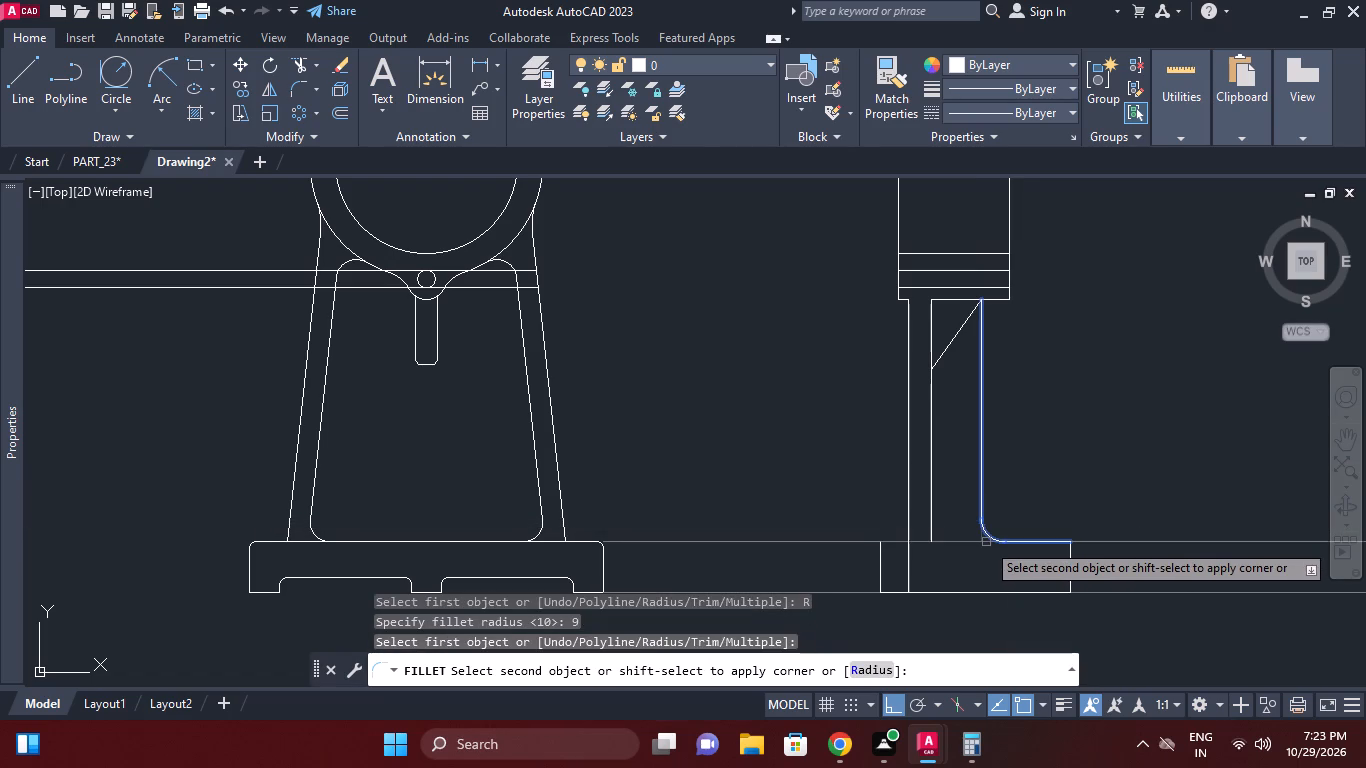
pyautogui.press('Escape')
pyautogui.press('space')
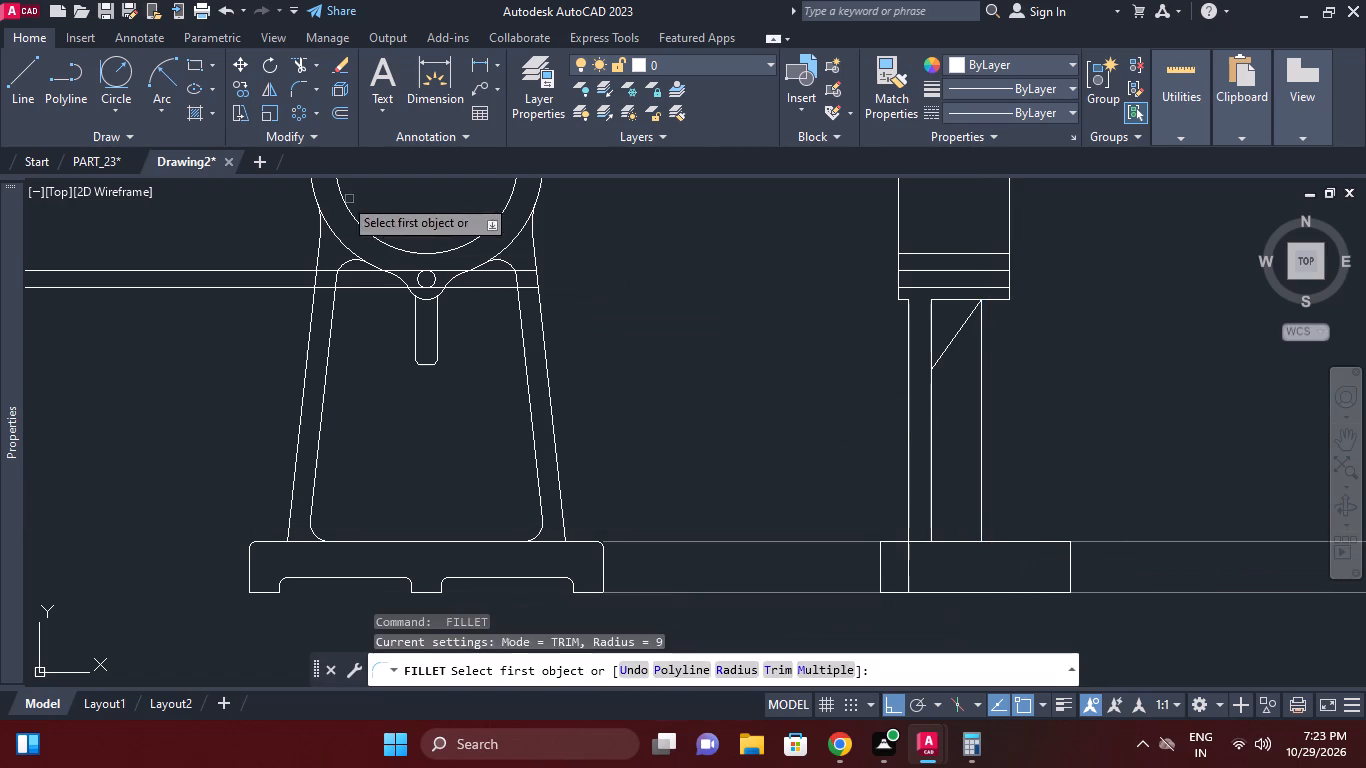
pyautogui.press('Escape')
# Draw a circle of radius 8 mm tangent to the side view's outer vertical leg line and the base's top edge.
pyautogui.click(124, 76)
pyautogui.click(984, 521)
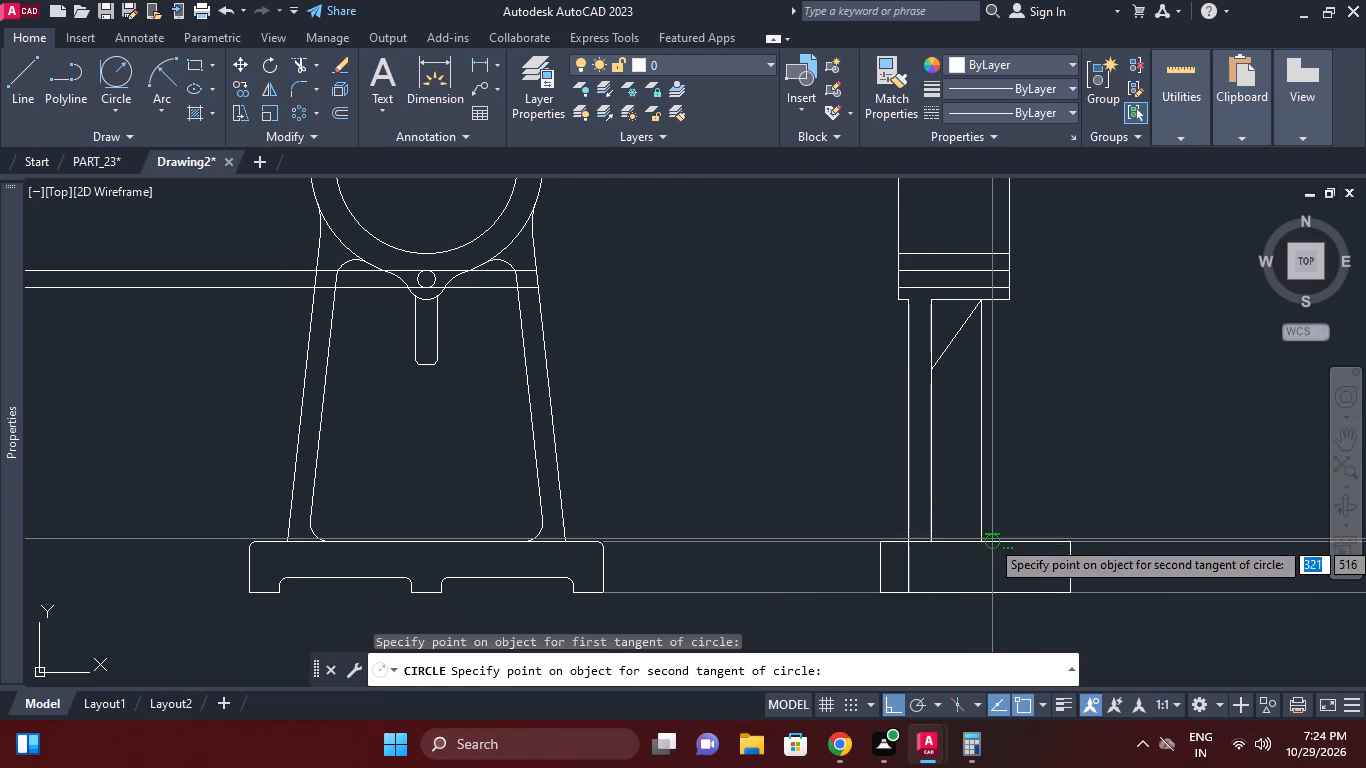
pyautogui.click(992, 539)
pyautogui.press('8')
pyautogui.press('Return')
# Trim the vertical line's lower end and the tangent circle's outer portion, leaving only the corner arc between leg and base.
pyautogui.scroll(3, 990, 545)
pyautogui.moveTo(990, 545); pyautogui.dragTo(984, 544, button='middle')
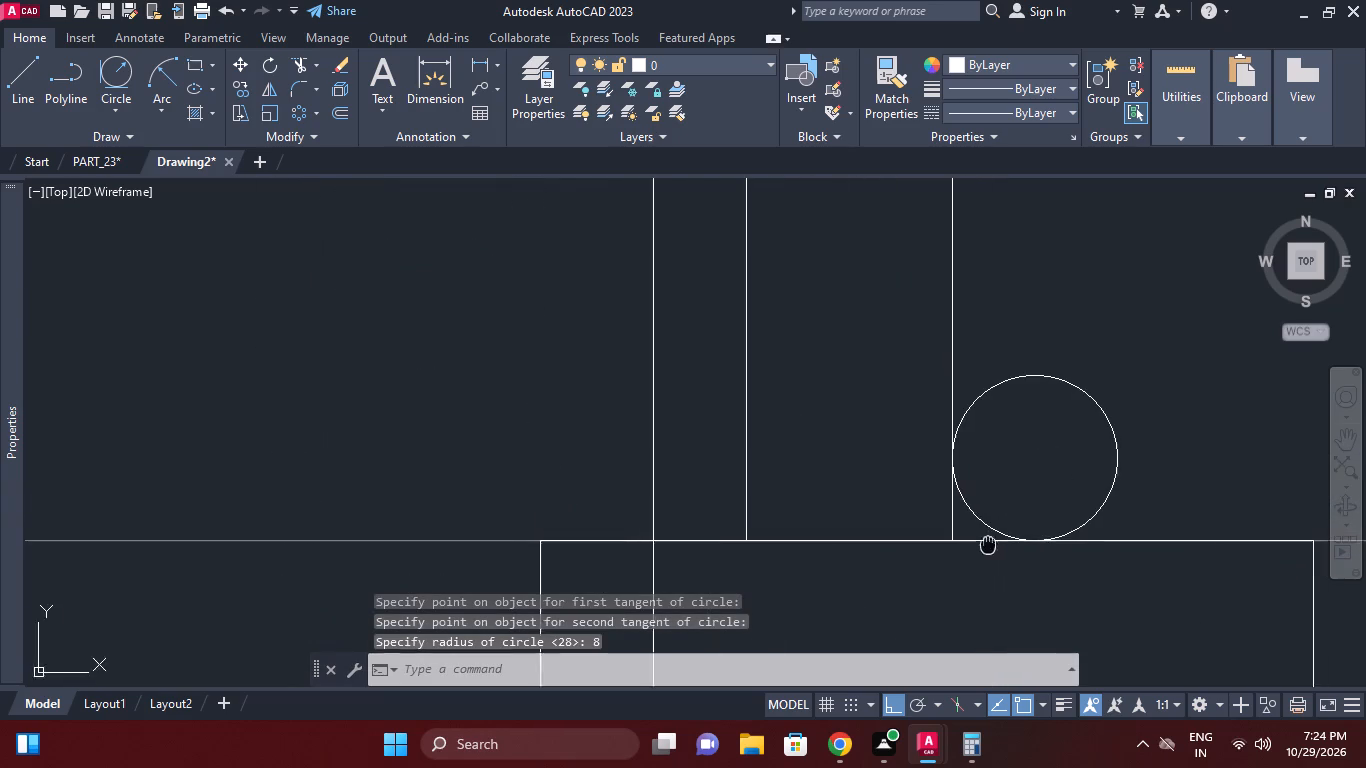
pyautogui.moveTo(984, 544); pyautogui.dragTo(978, 543, button='middle')
pyautogui.press('Escape')
pyautogui.press('t')
pyautogui.press('r')
pyautogui.press('space')
pyautogui.press('space')
pyautogui.click(939, 516)
pyautogui.press('Escape')
pyautogui.moveTo(986, 427); pyautogui.dragTo(986, 402)
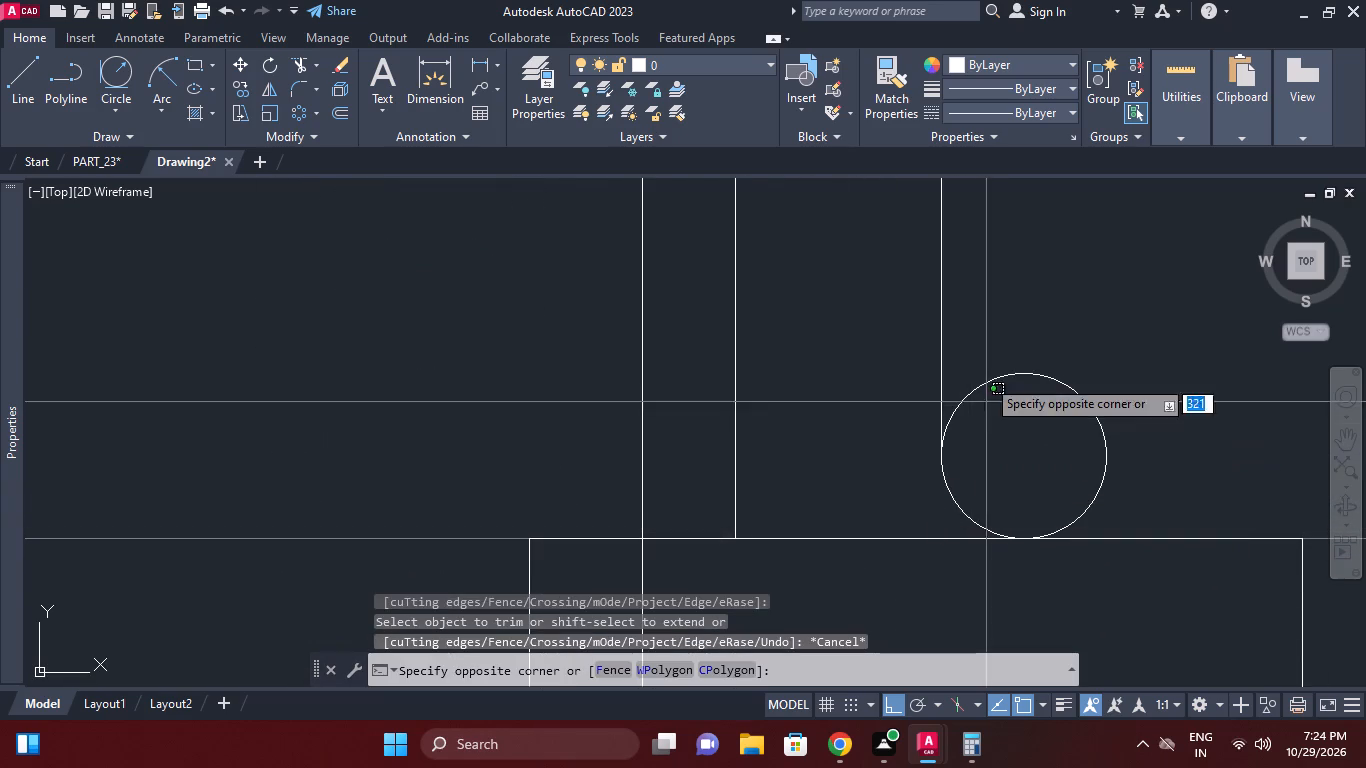
pyautogui.press('Escape')
pyautogui.press('t')
pyautogui.press('r')
pyautogui.press('space')
pyautogui.press('space')
pyautogui.moveTo(1002, 418); pyautogui.dragTo(1002, 408)
pyautogui.click(994, 345)
pyautogui.rightClick(994, 345)
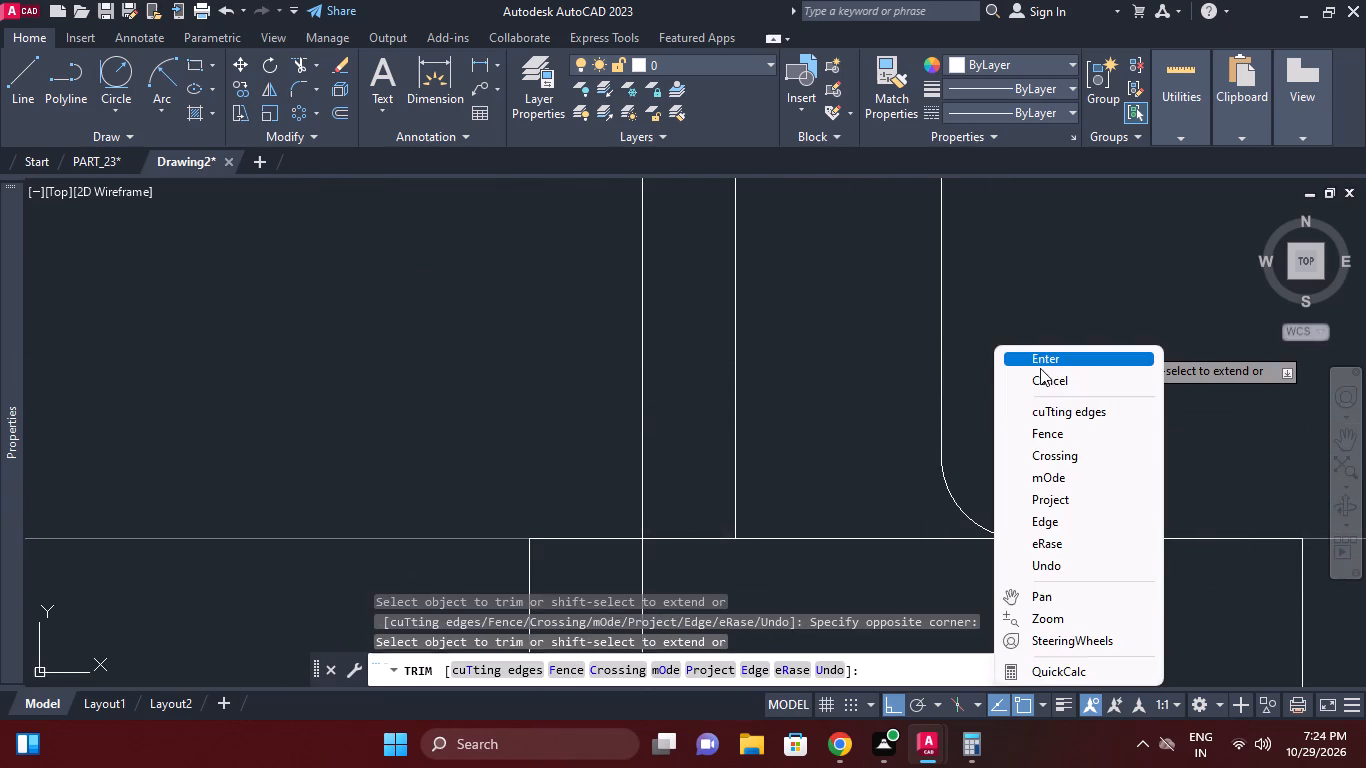
pyautogui.click(1042, 369)
pyautogui.press('Escape')
# Copy the horizontal construction line at the base's top edge down to the top of the front view's base recess.
pyautogui.scroll(-2, 1043, 407)
pyautogui.middleClick(1045, 410)
pyautogui.scroll(-2, 1047, 518)
pyautogui.moveTo(1150, 529); pyautogui.dragTo(1131, 571, button='middle')
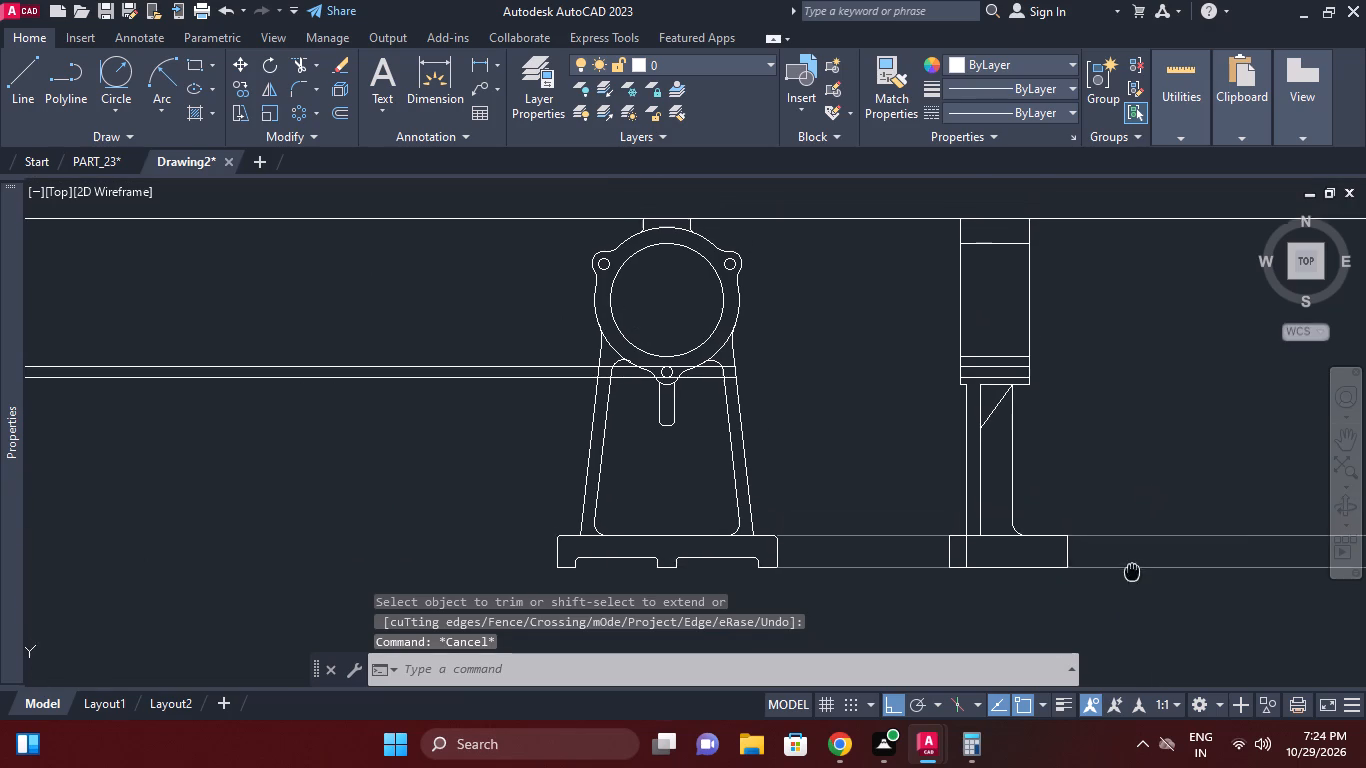
pyautogui.moveTo(1131, 571); pyautogui.dragTo(1130, 574, button='middle')
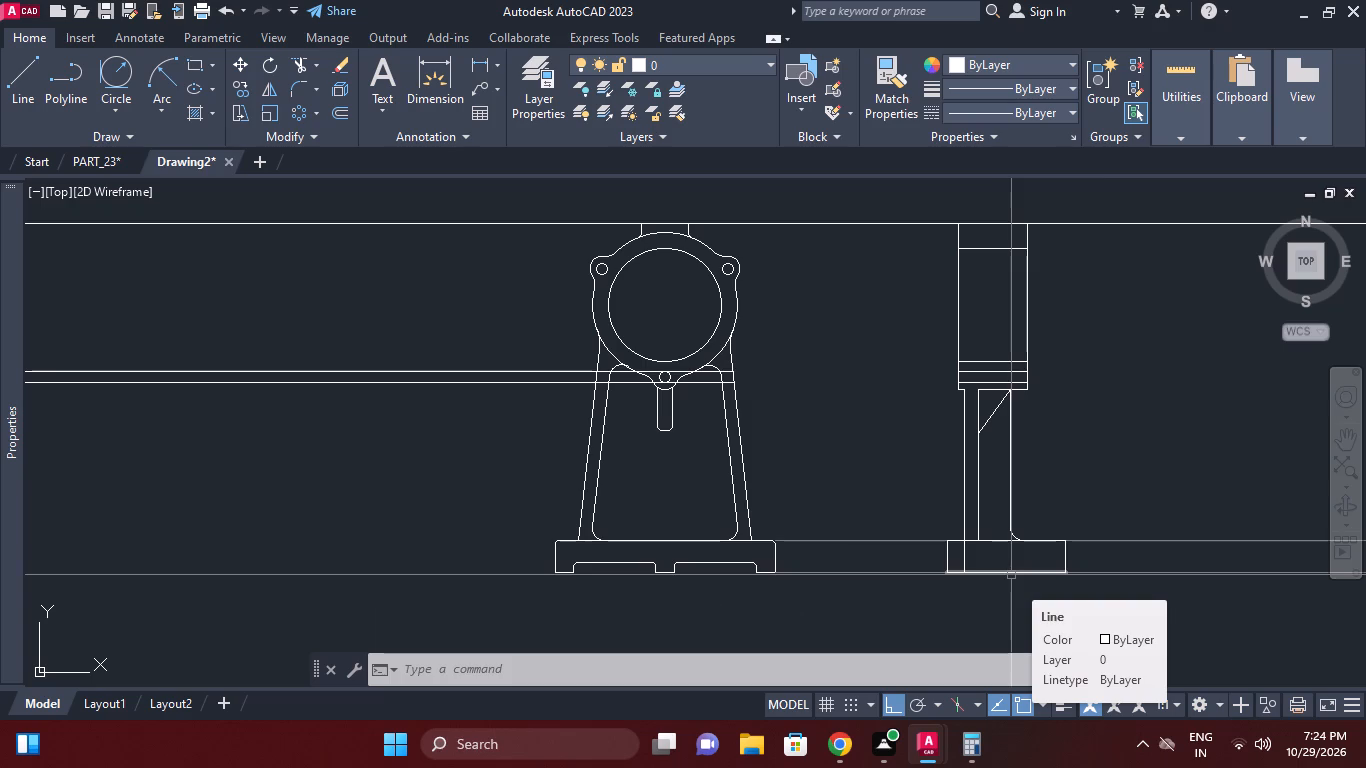
pyautogui.click(881, 559)
pyautogui.click(871, 514)
pyautogui.rightClick(871, 514)
pyautogui.click(925, 366)
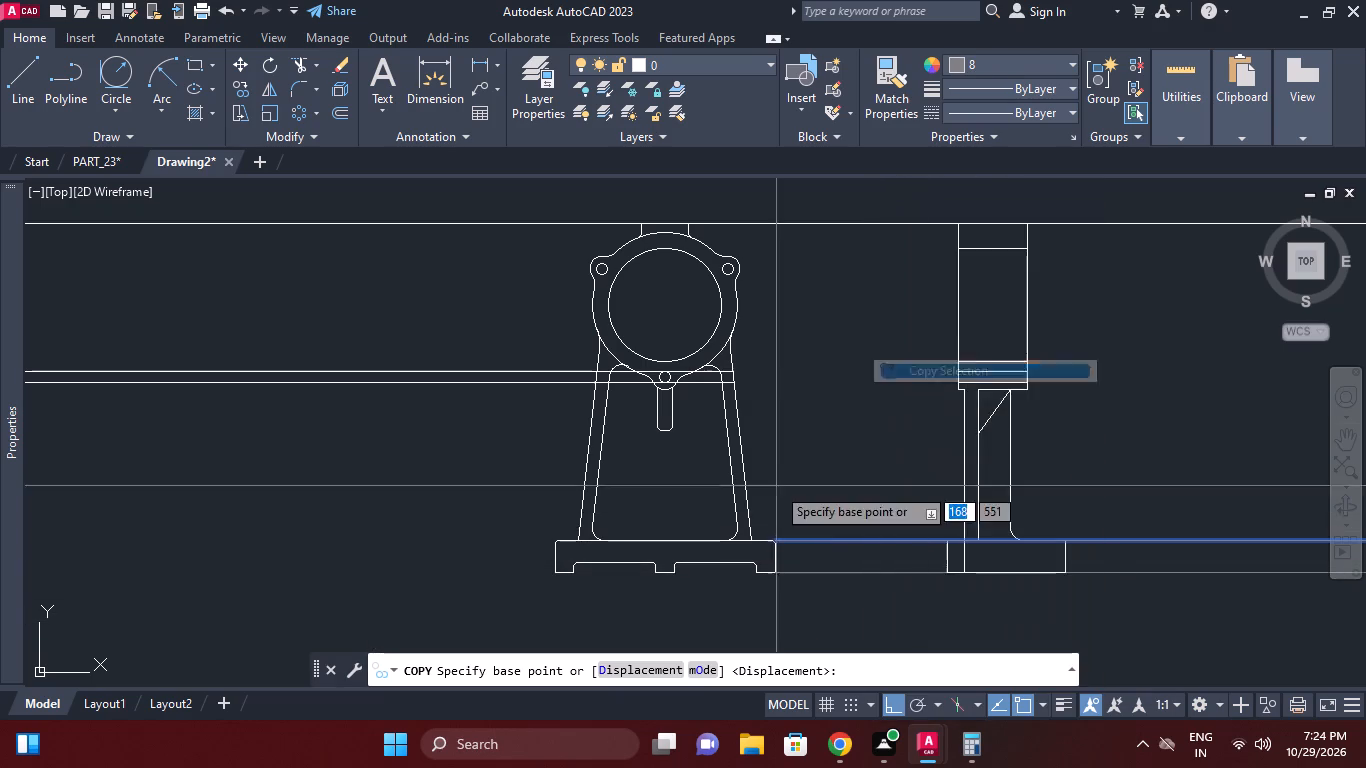
pyautogui.scroll(2, 770, 502)
pyautogui.click(781, 600)
pyautogui.moveTo(777, 600); pyautogui.dragTo(817, 463, button='middle')
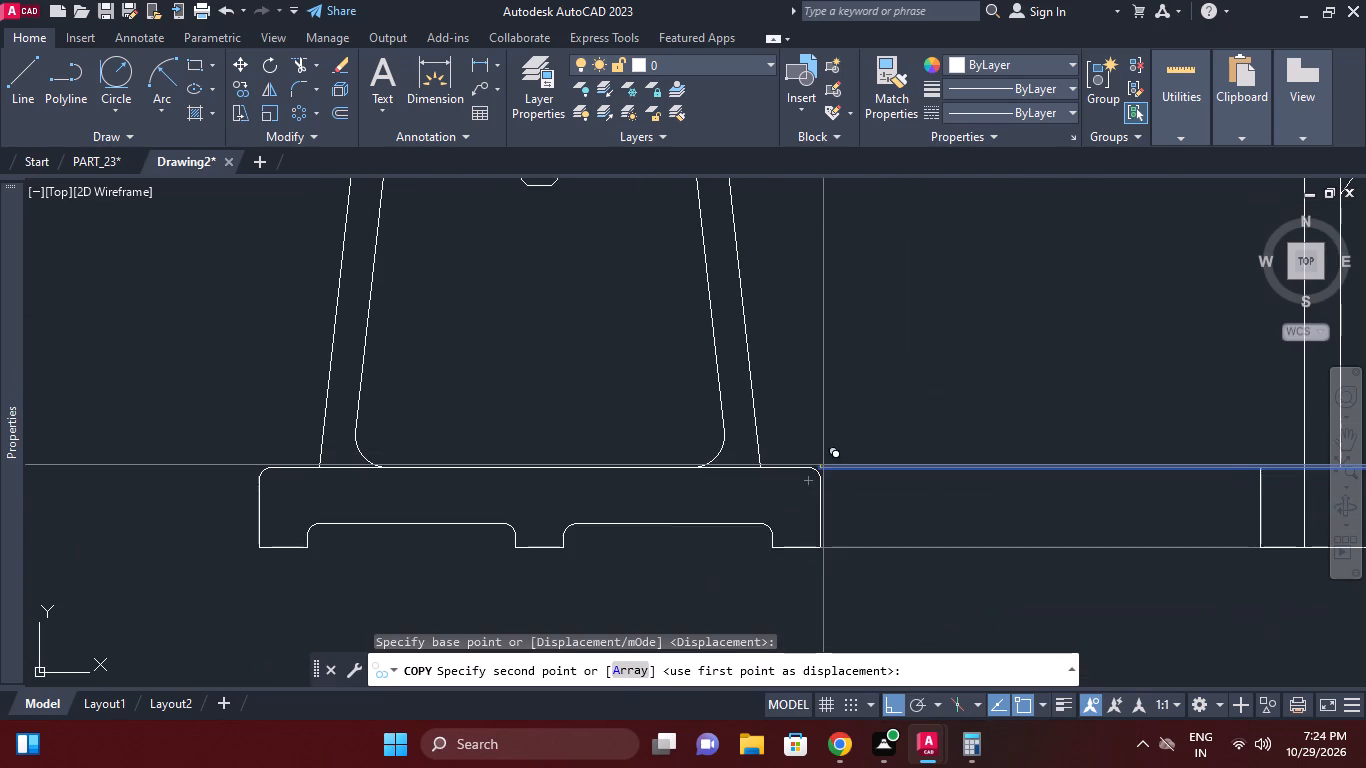
pyautogui.click(760, 518)
pyautogui.scroll(-1, 862, 548)
pyautogui.moveTo(862, 549); pyautogui.dragTo(714, 553, button='middle')
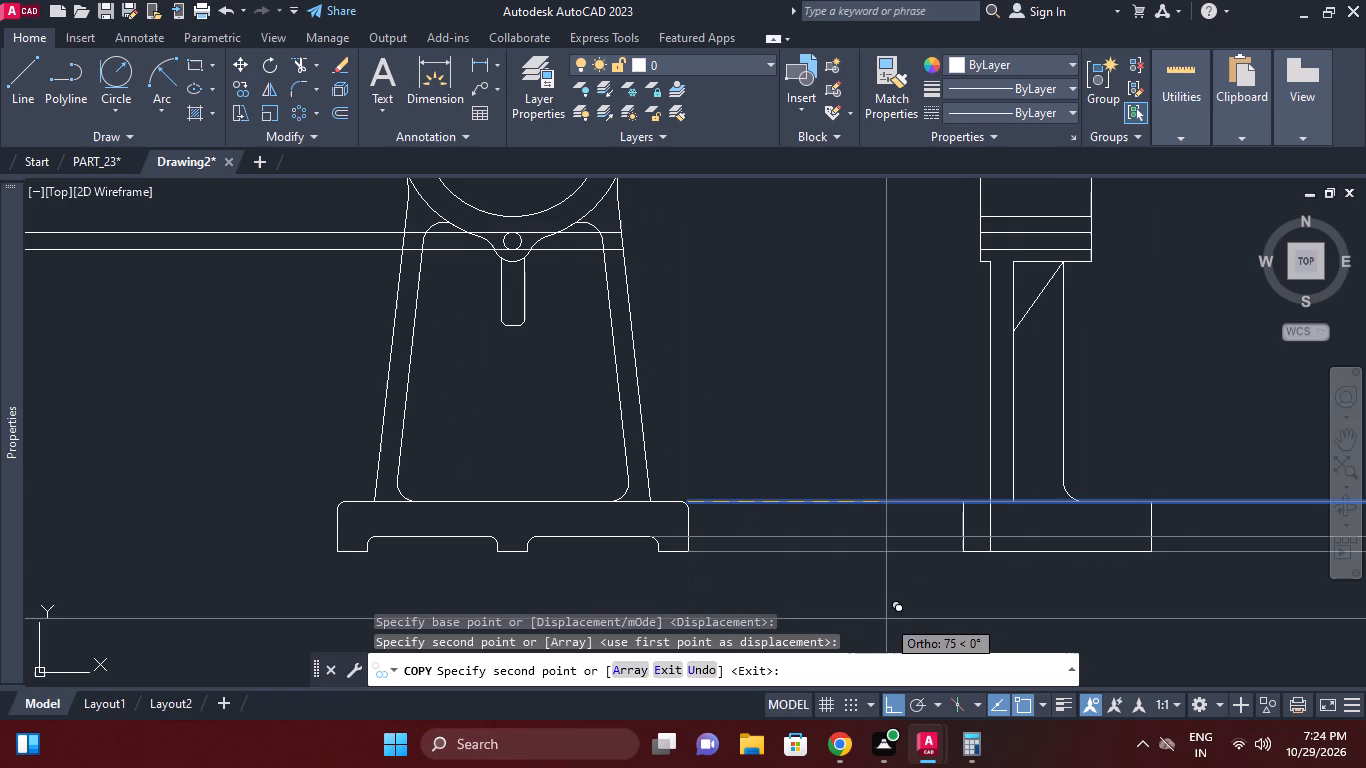
pyautogui.press('Escape')
# Draw a horizontal recess line in the side view's base from the vertical line inside it to the base's far edge.
pyautogui.moveTo(1031, 529); pyautogui.dragTo(948, 547, button='middle')
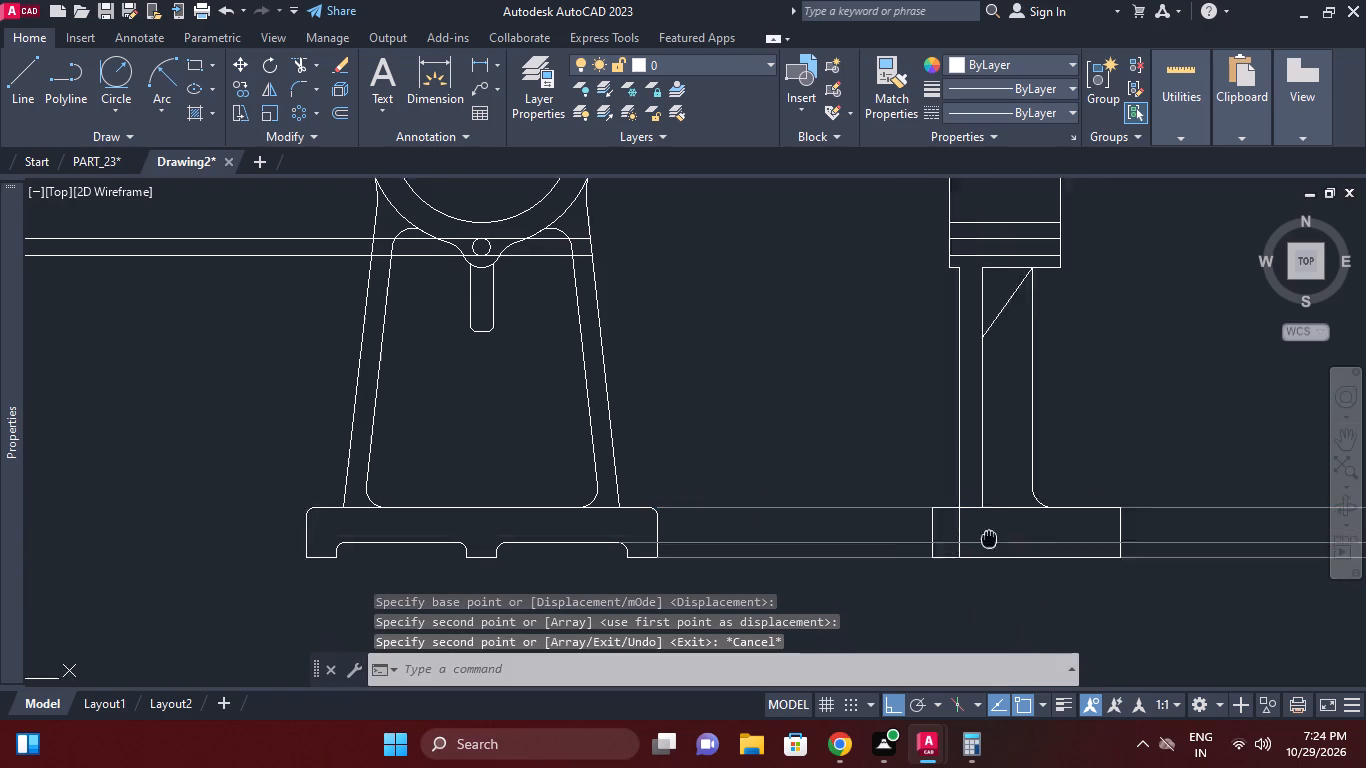
pyautogui.moveTo(948, 547); pyautogui.dragTo(926, 549, button='middle')
pyautogui.moveTo(923, 564); pyautogui.dragTo(804, 564, button='middle')
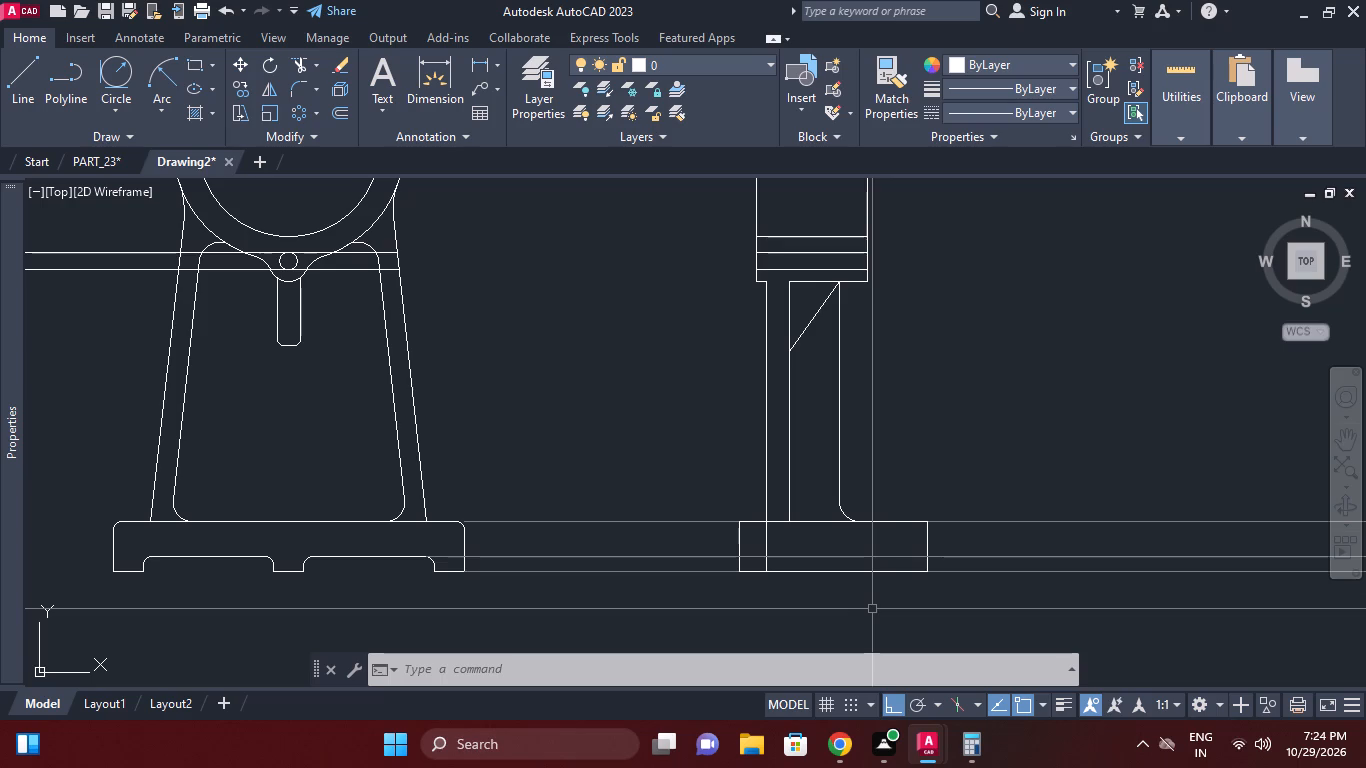
pyautogui.scroll(1, 805, 559)
pyautogui.press('Escape')
pyautogui.press('Escape')
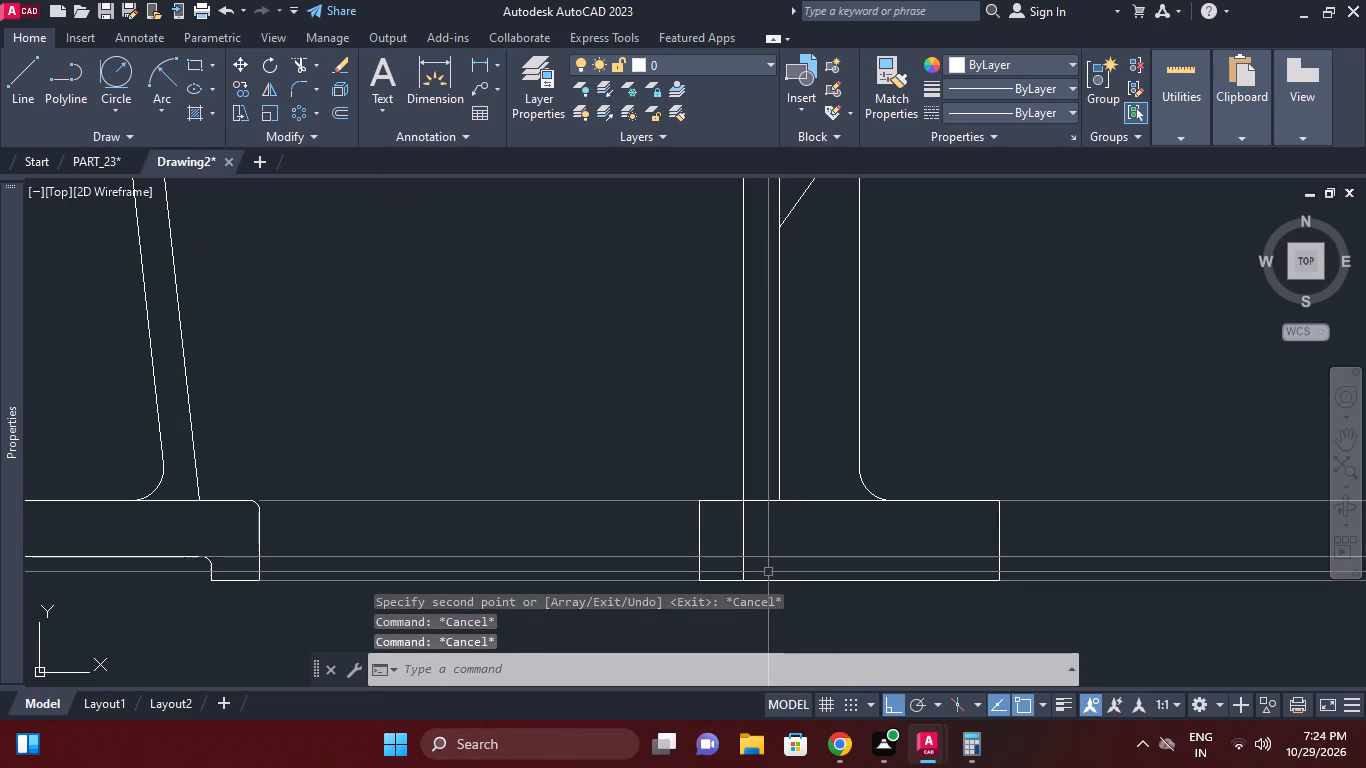
pyautogui.write('L')
pyautogui.press('space')
pyautogui.click(743, 559)
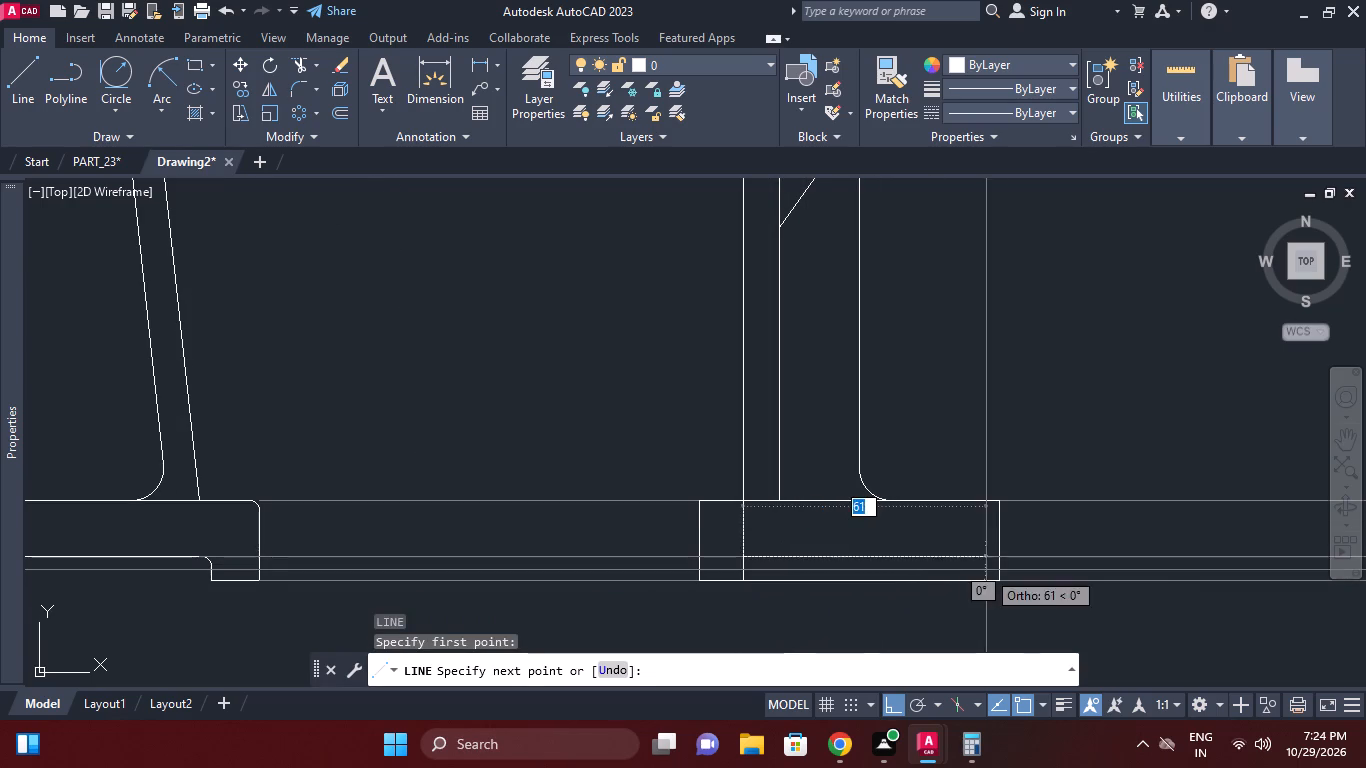
pyautogui.click(1002, 556)
pyautogui.press('Escape')
pyautogui.middleClick(1028, 577)
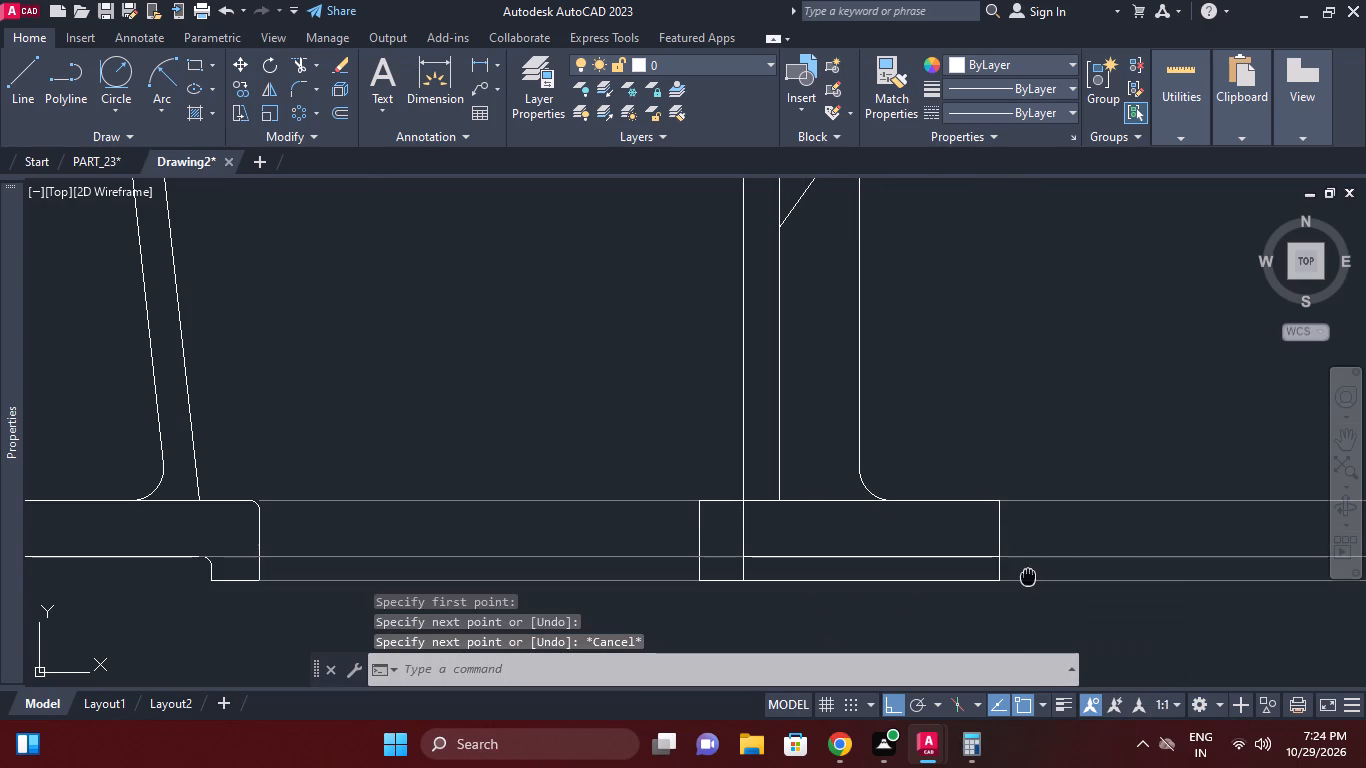
pyautogui.press('Escape')
# Erase the three horizontal construction lines at the base's top edge, recess and bottom edge.
pyautogui.moveTo(602, 589); pyautogui.dragTo(603, 574)
pyautogui.click(594, 468)
pyautogui.press('e')
pyautogui.press('space')
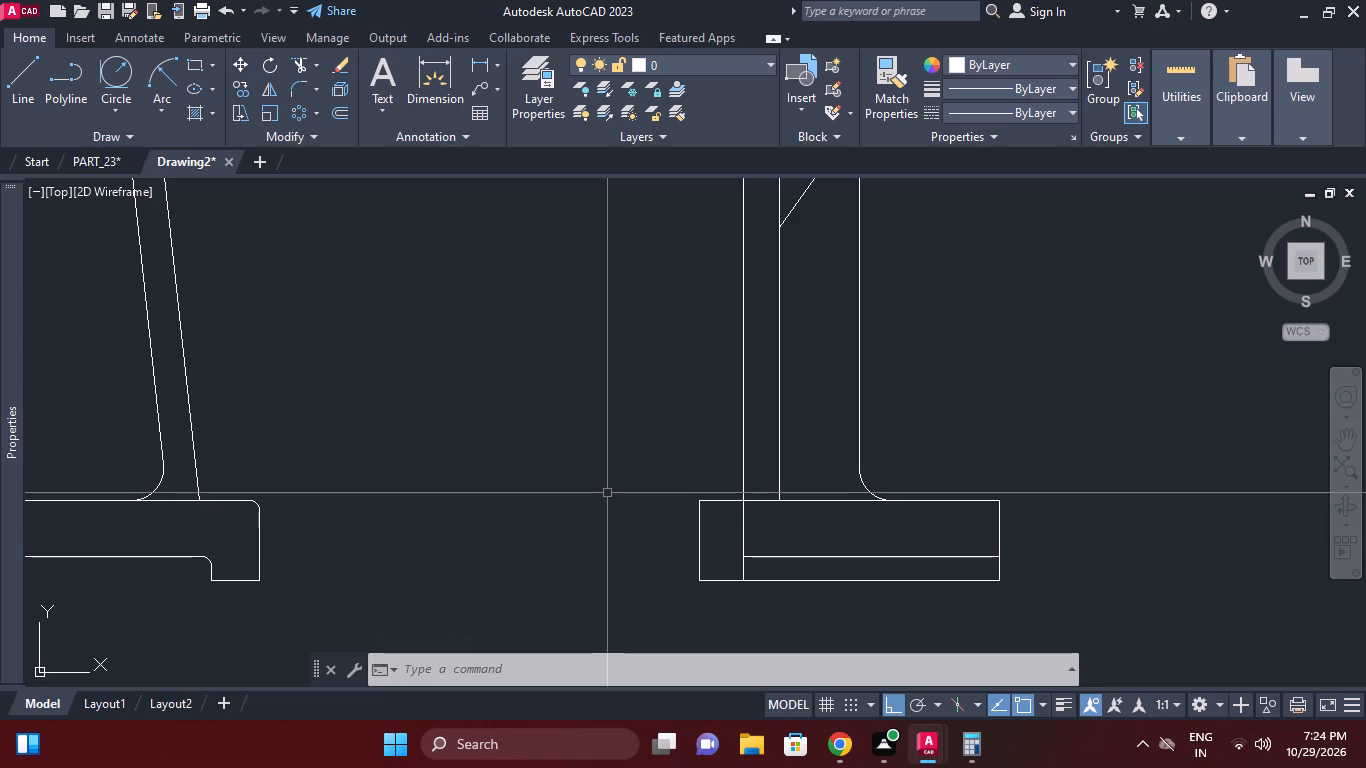
# Erase the horizontal construction line running along the top of both views.
pyautogui.scroll(-2, 612, 505)
pyautogui.moveTo(743, 336); pyautogui.dragTo(743, 451, button='middle')
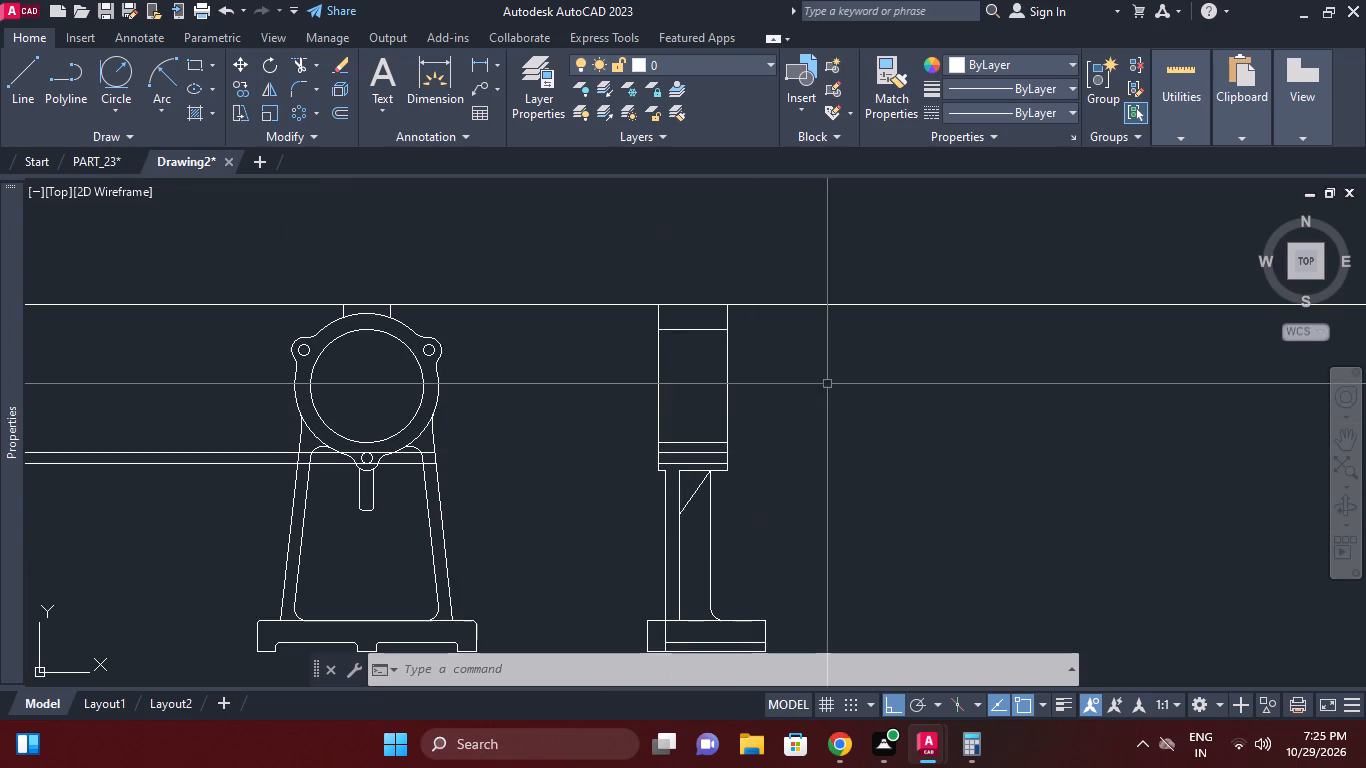
pyautogui.moveTo(829, 370); pyautogui.dragTo(827, 356)
pyautogui.click(823, 294)
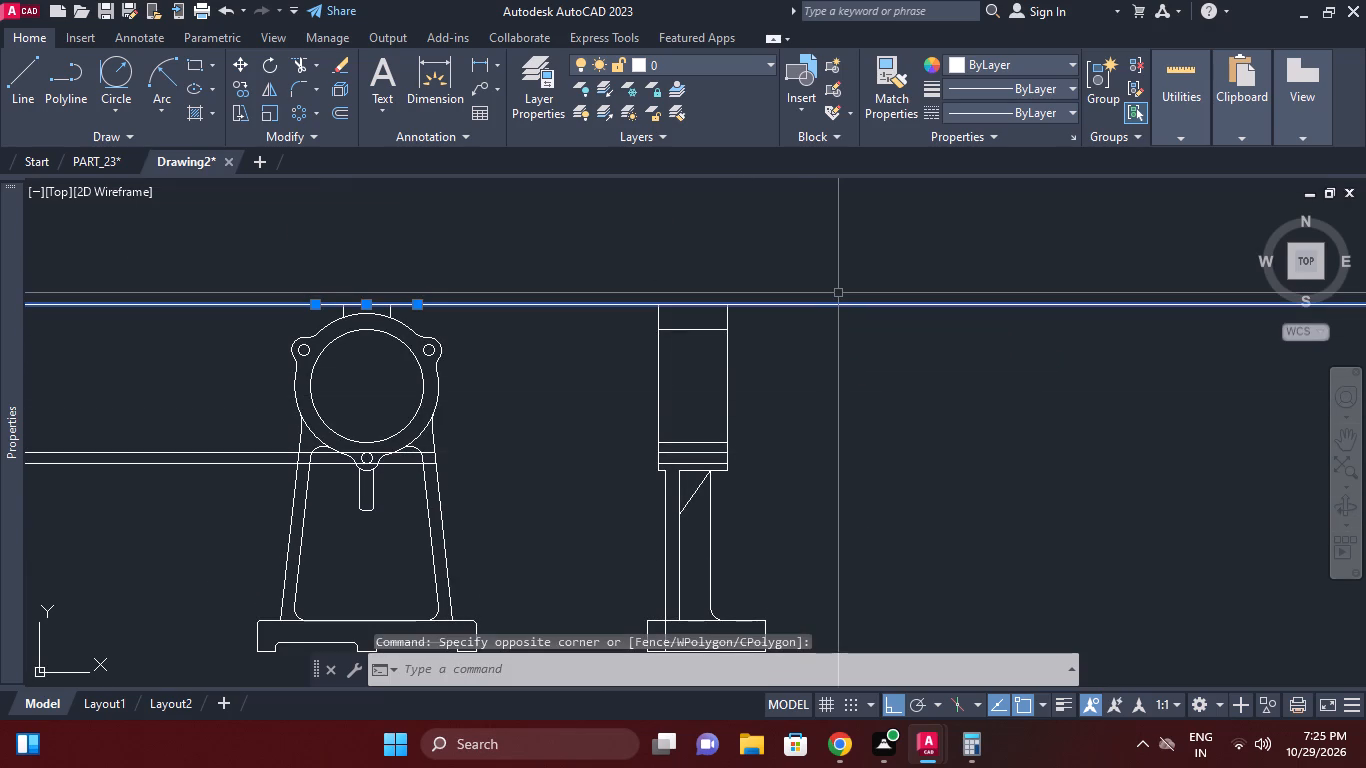
pyautogui.rightClick(866, 273)
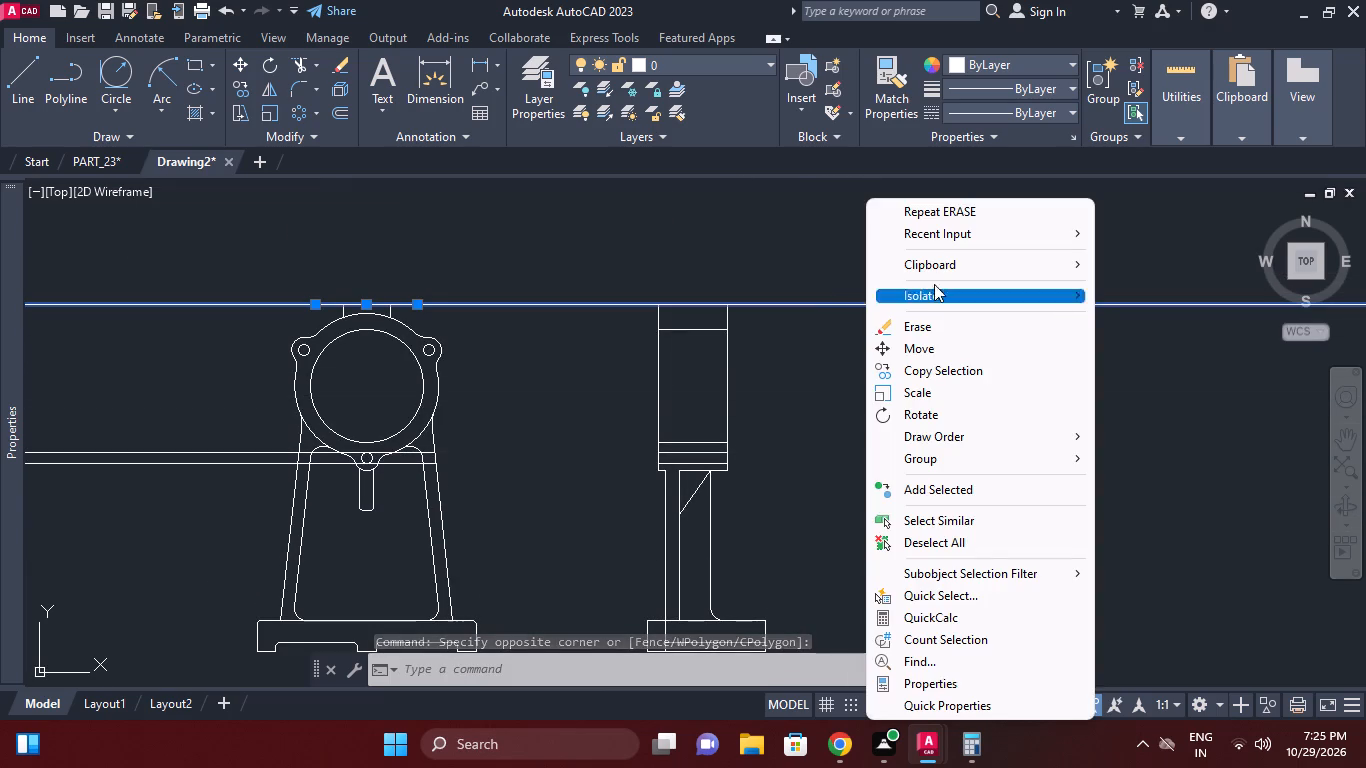
pyautogui.click(925, 316)
# Draw a horizontal line closing the top of the side view between its two vertical edges.
pyautogui.scroll(1, 676, 322)
pyautogui.moveTo(676, 322); pyautogui.dragTo(678, 340, button='middle')
pyautogui.press('l')
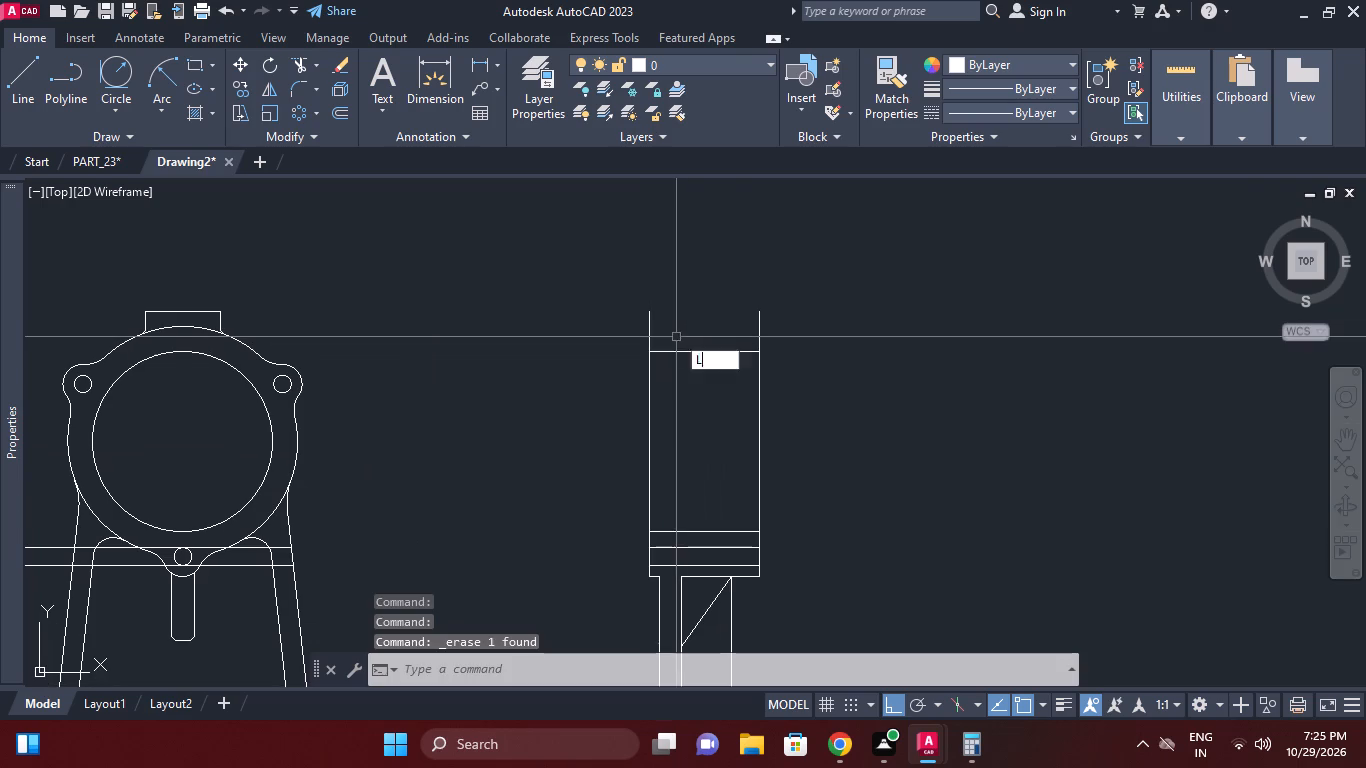
pyautogui.press('space')
pyautogui.click(647, 313)
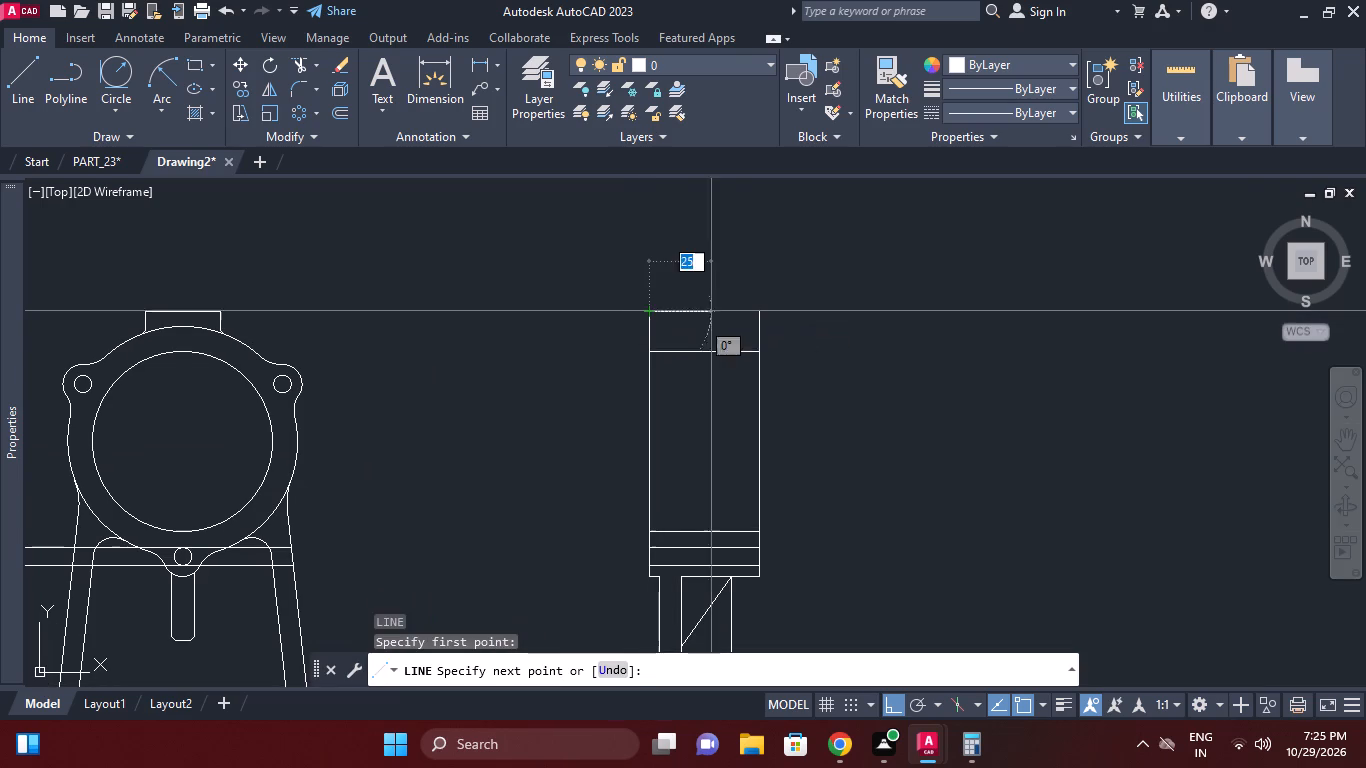
pyautogui.click(765, 307)
pyautogui.press('Escape')
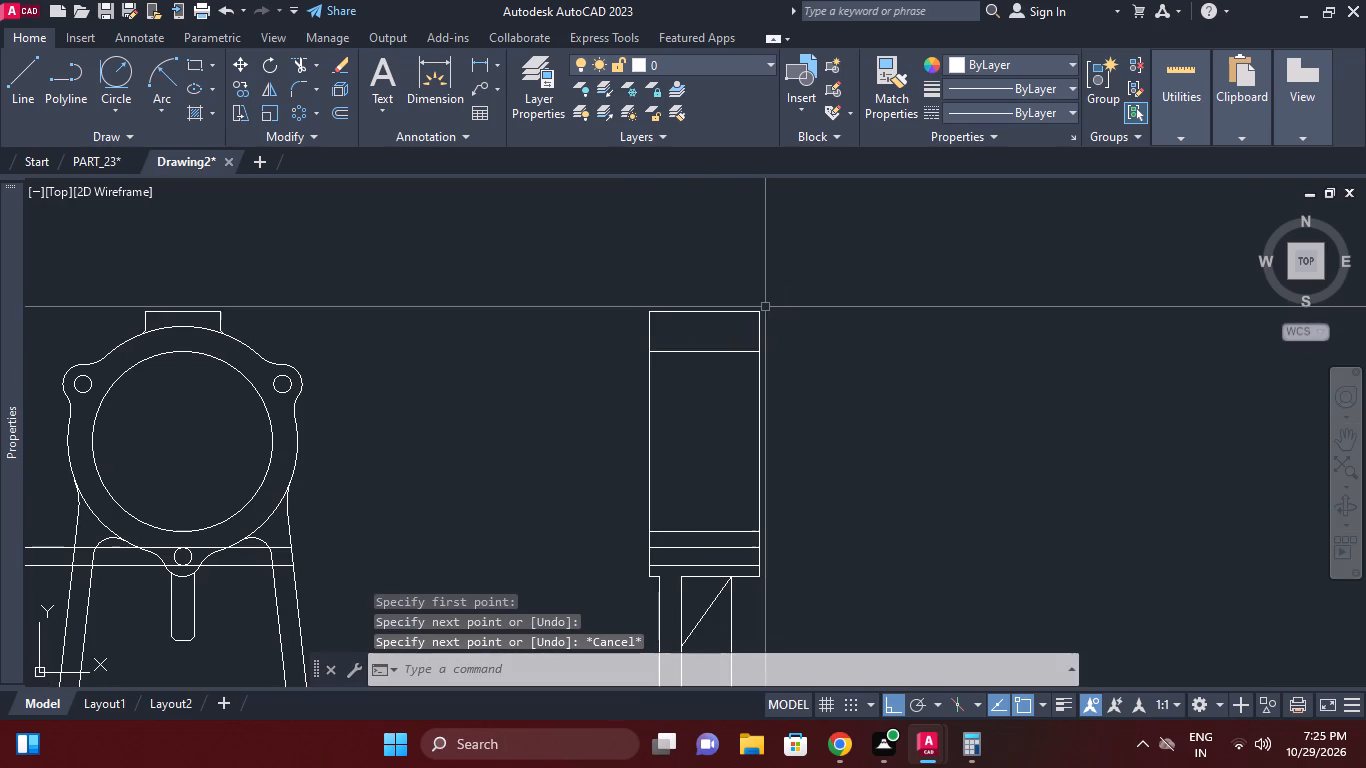
pyautogui.press('Escape')
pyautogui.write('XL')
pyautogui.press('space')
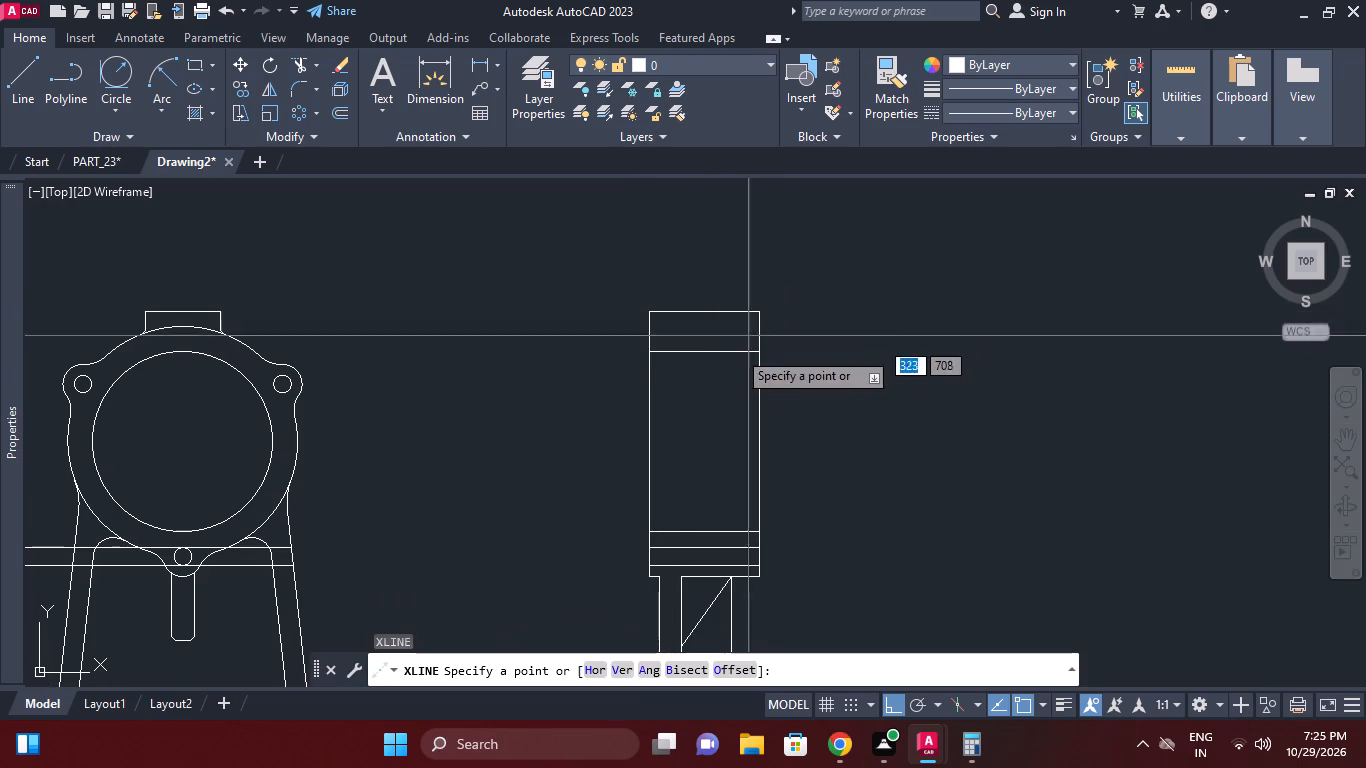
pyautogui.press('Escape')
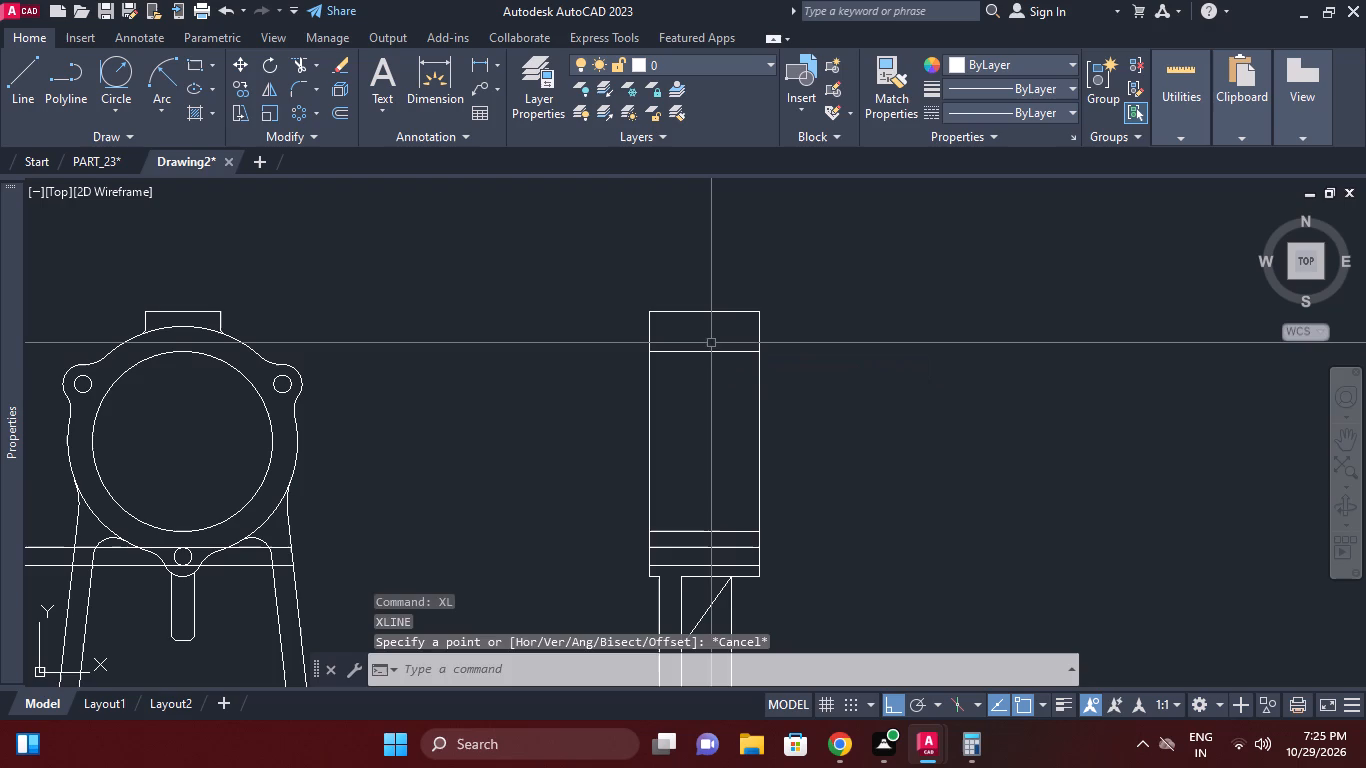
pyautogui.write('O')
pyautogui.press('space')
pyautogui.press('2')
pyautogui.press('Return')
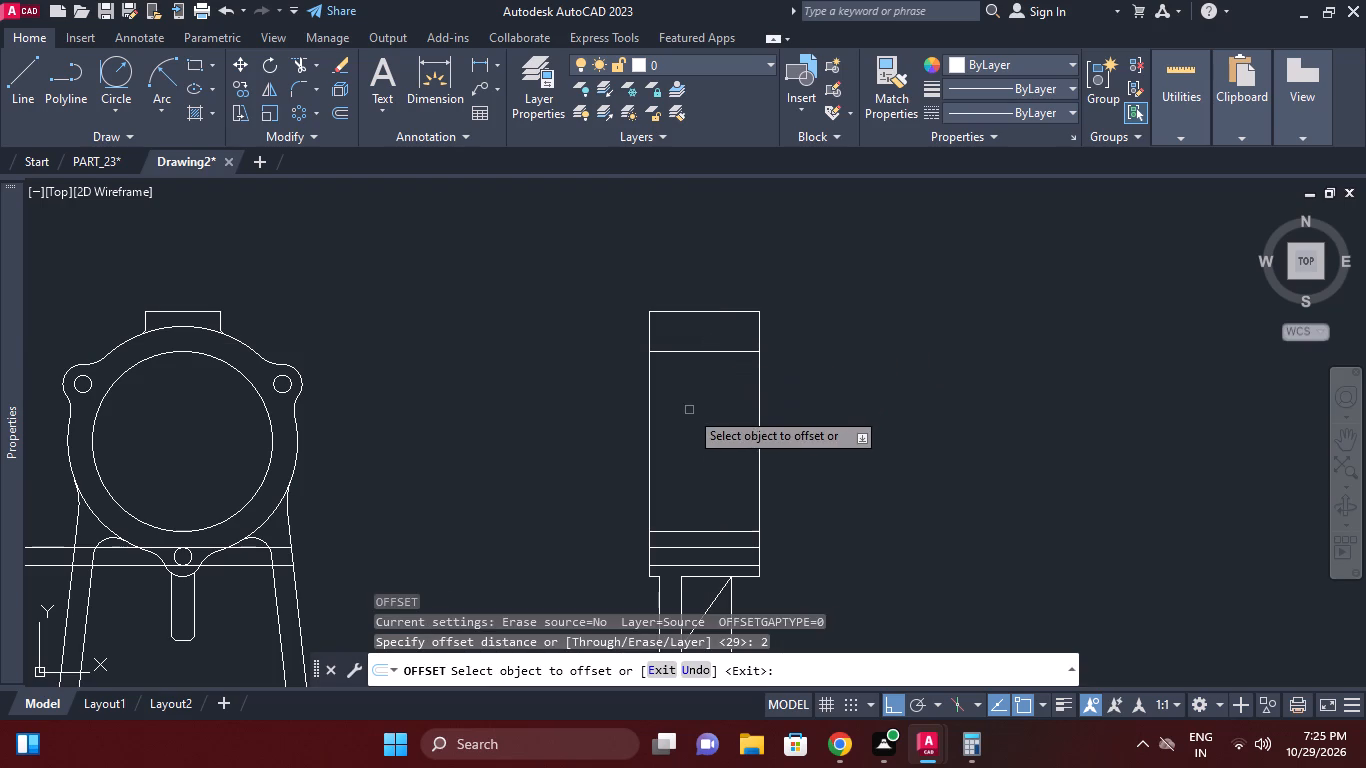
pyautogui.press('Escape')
# Offset the left vertical edge of the side view's upper block 22 mm inward to form a centre line.
pyautogui.press('o')
pyautogui.press('space')
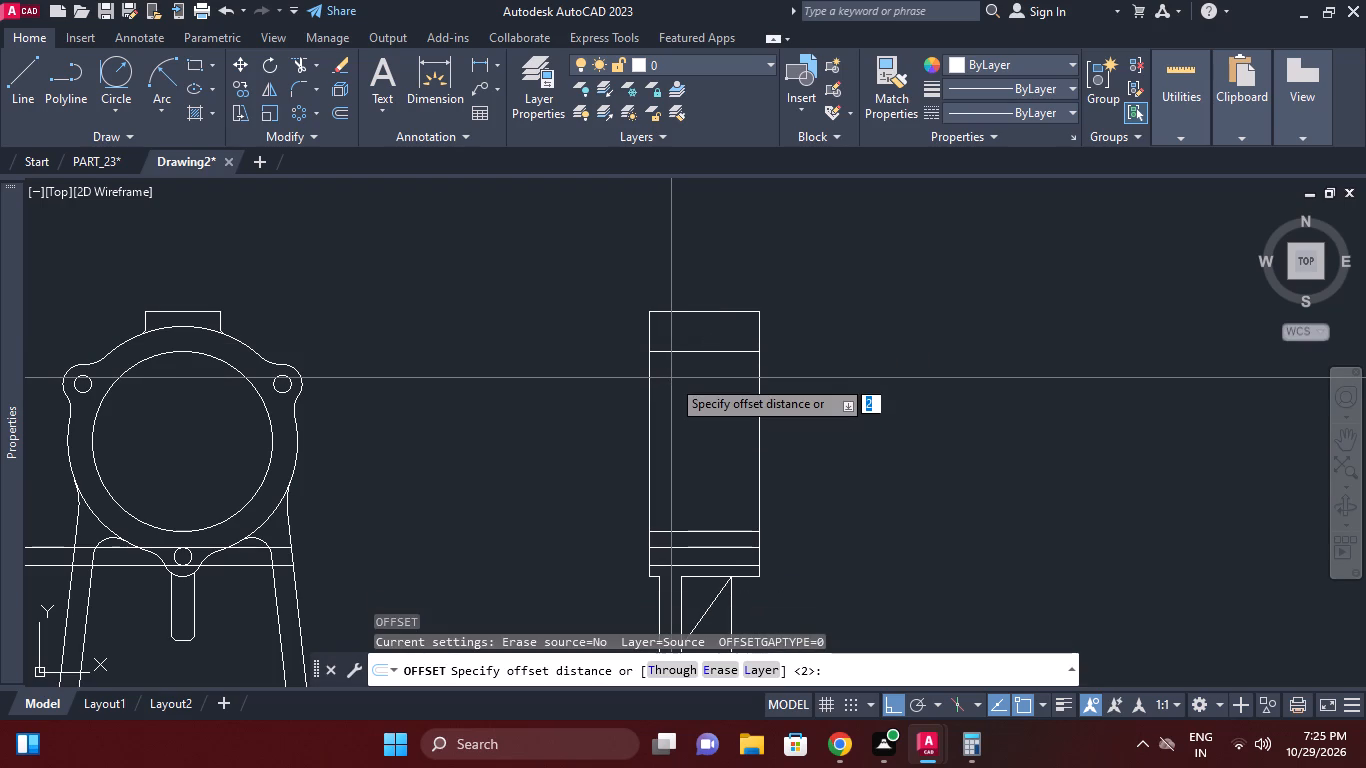
pyautogui.write('22')
pyautogui.press('Return')
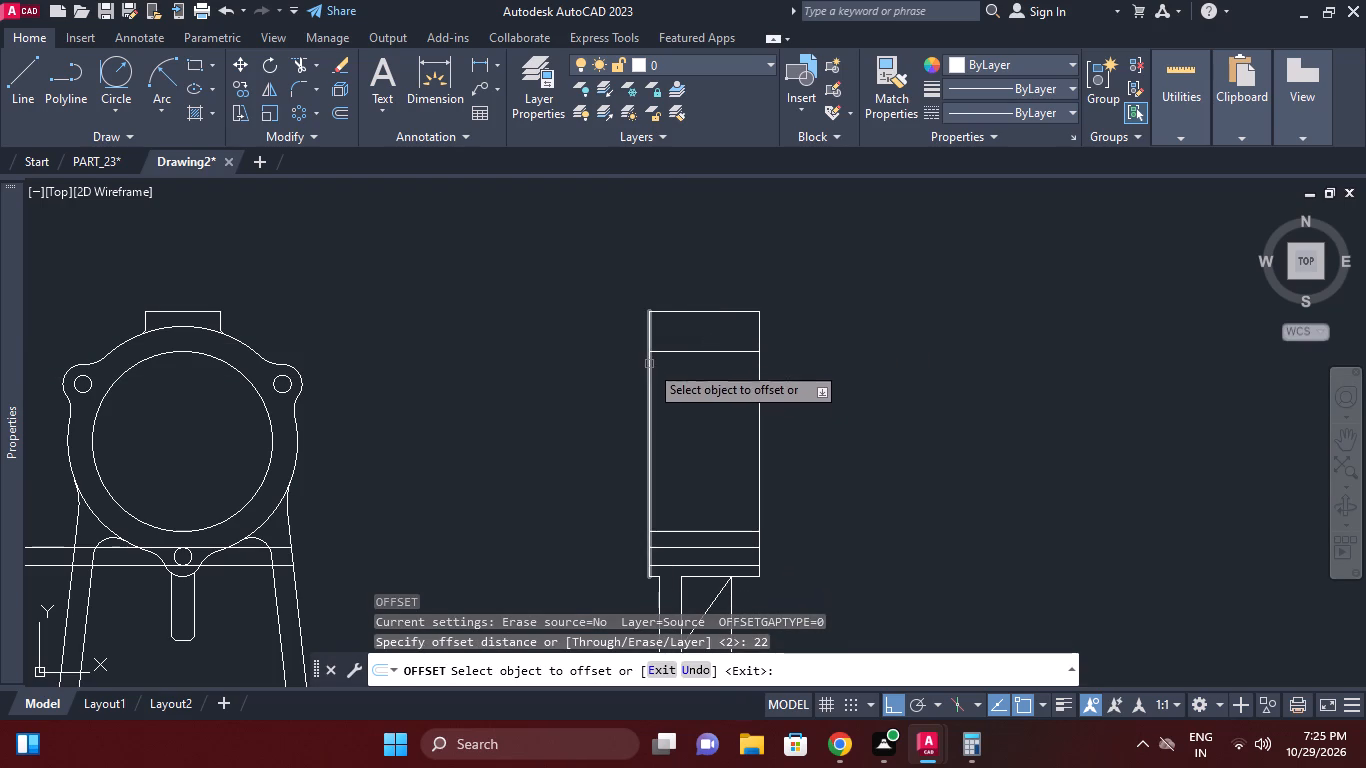
pyautogui.click(649, 364)
pyautogui.click(693, 403)
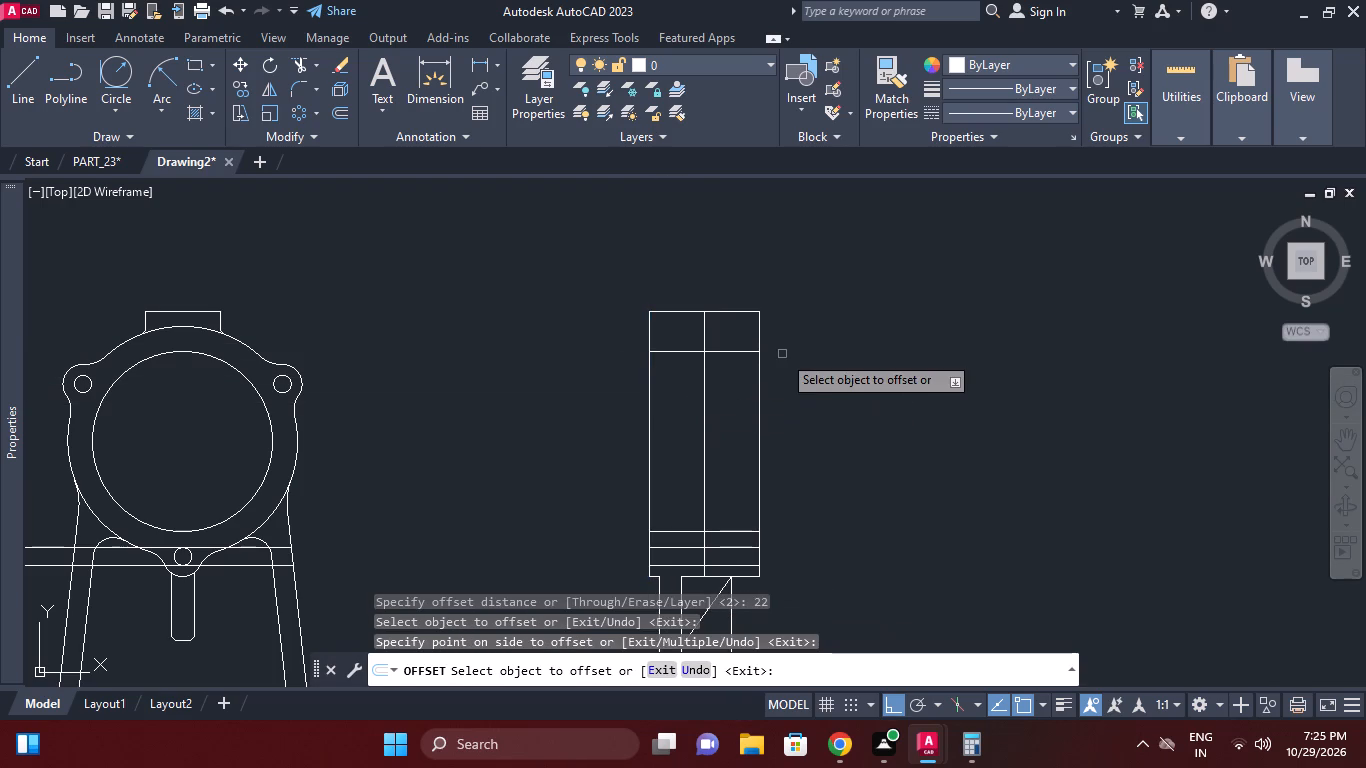
pyautogui.scroll(1, 782, 355)
pyautogui.press('Escape')
# Offset the upper block's vertical centre line 5 mm to each side.
pyautogui.write('O')
pyautogui.press('space')
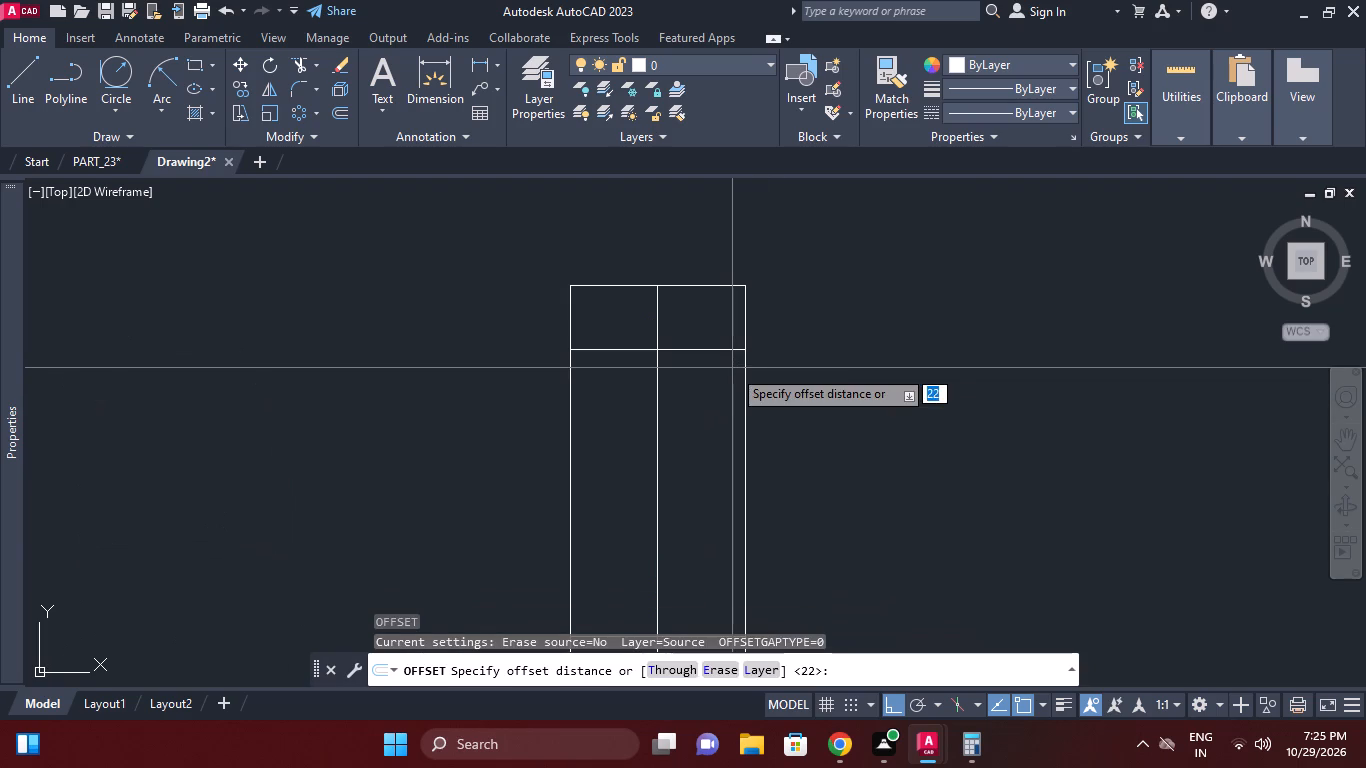
pyautogui.press('5')
pyautogui.press('Return')
pyautogui.click(657, 371)
pyautogui.click(627, 369)
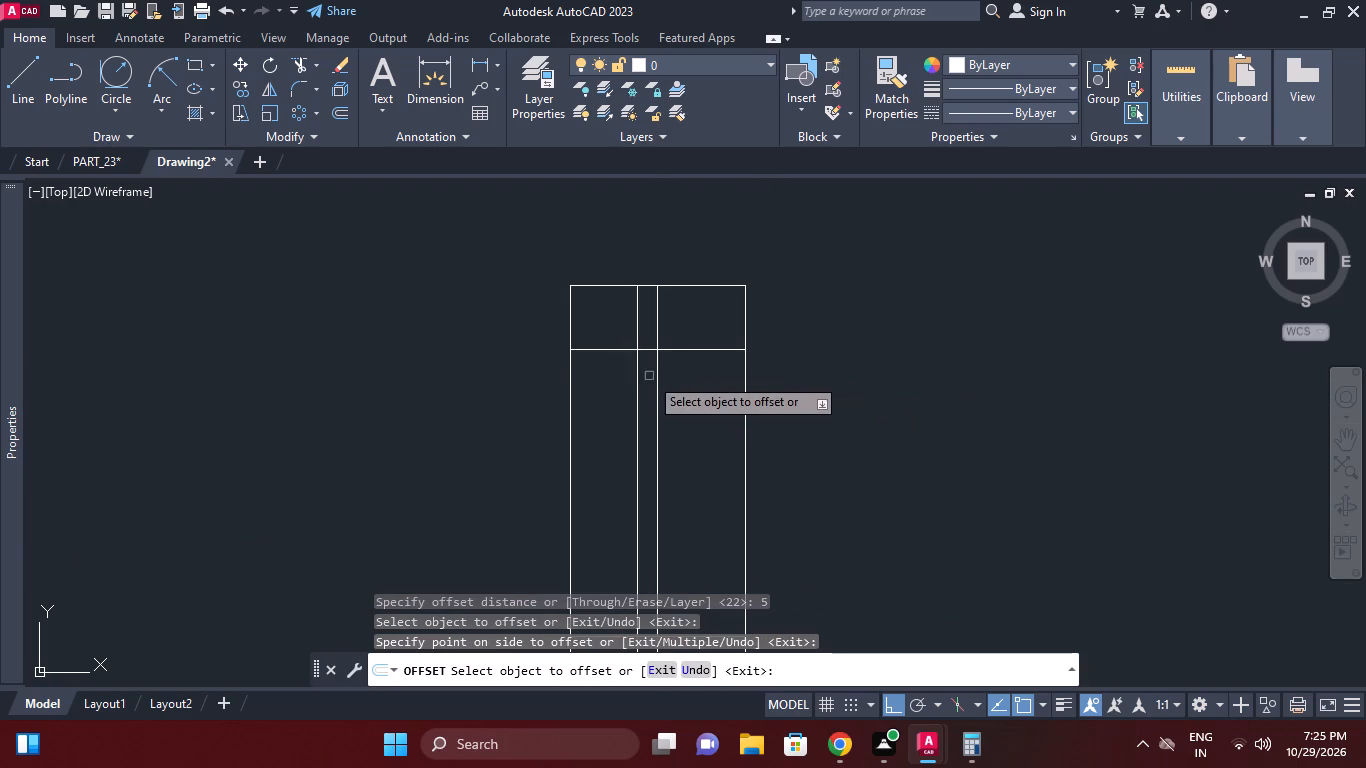
pyautogui.click(657, 381)
pyautogui.click(687, 378)
pyautogui.press('Escape')
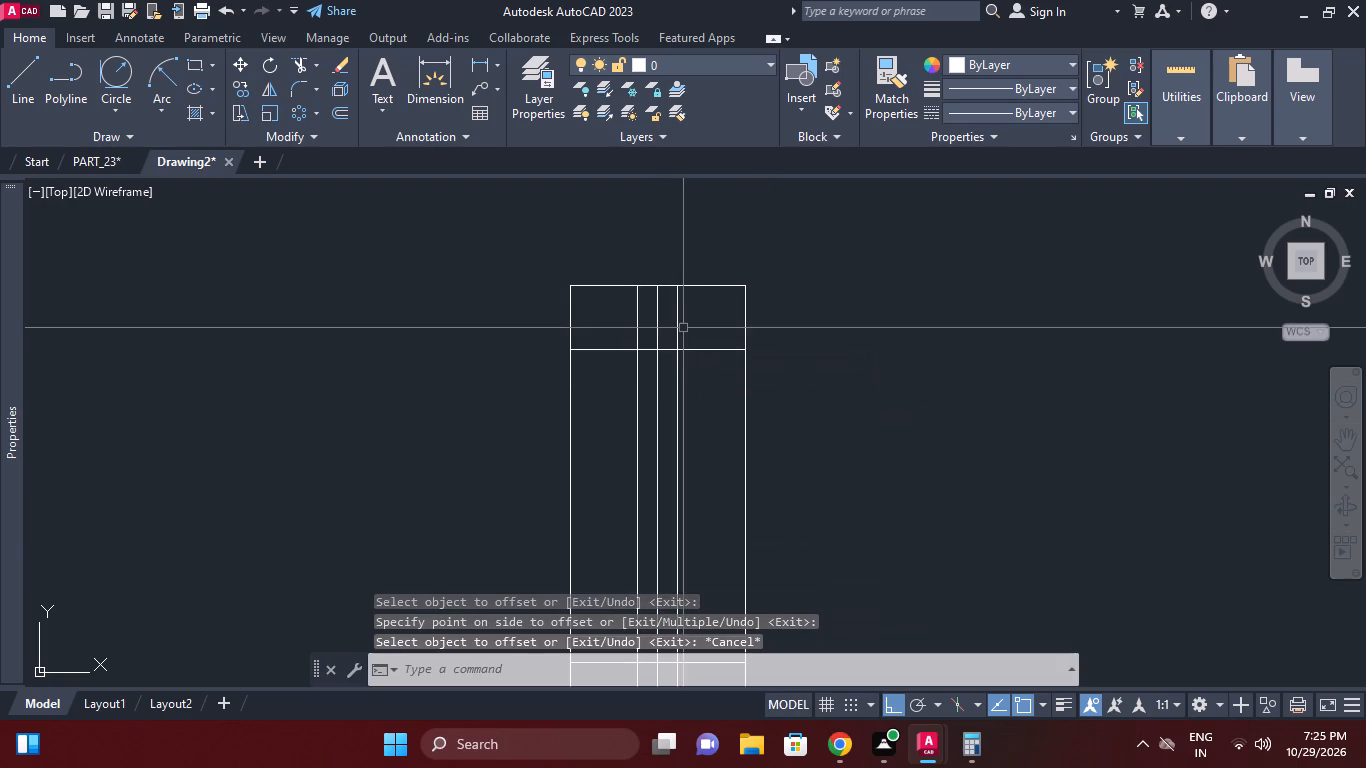
# Trim the two 5 mm offset lines below the upper block's first horizontal line, keeping only their top segments.
pyautogui.moveTo(687, 333); pyautogui.dragTo(691, 350, button='middle')
pyautogui.middleClick(683, 341)
pyautogui.press('t')
pyautogui.press('r')
pyautogui.press('space')
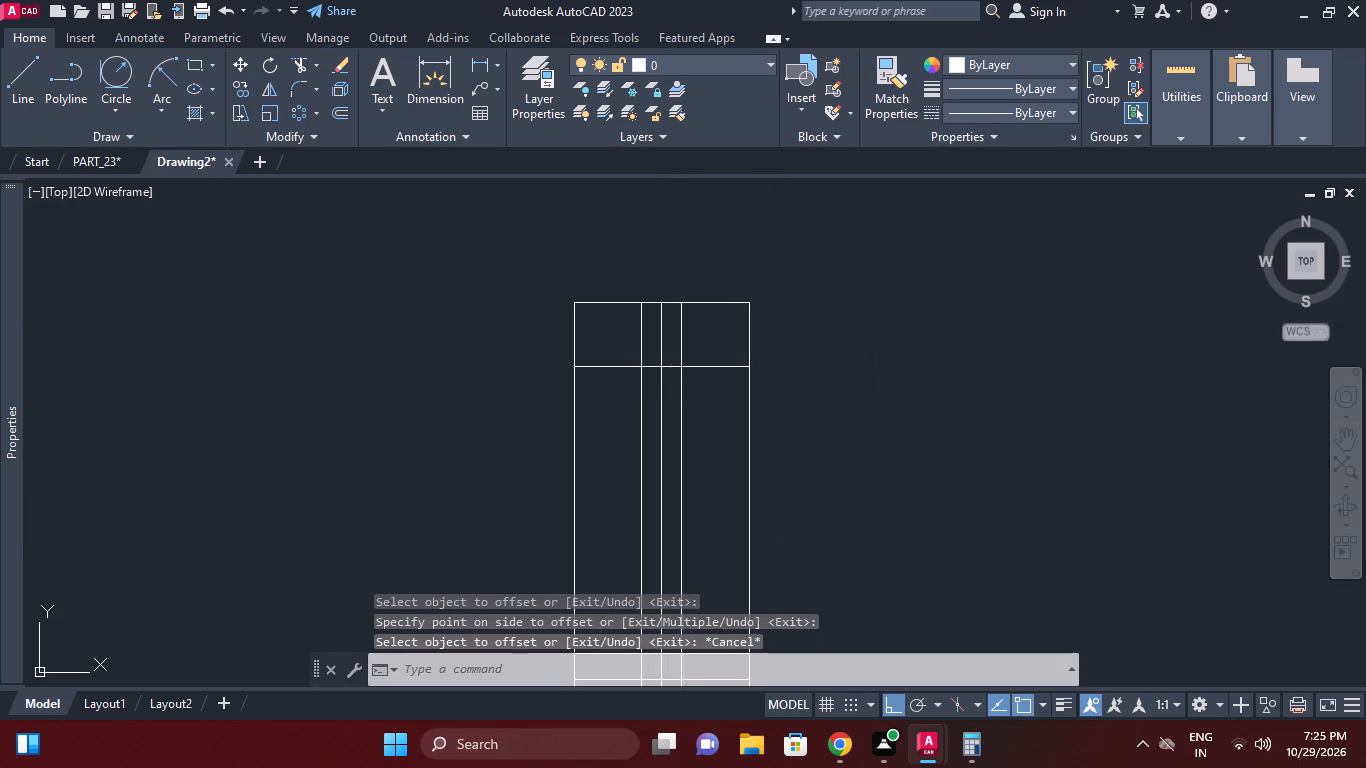
pyautogui.click(674, 363)
pyautogui.rightClick(725, 364)
pyautogui.click(710, 409)
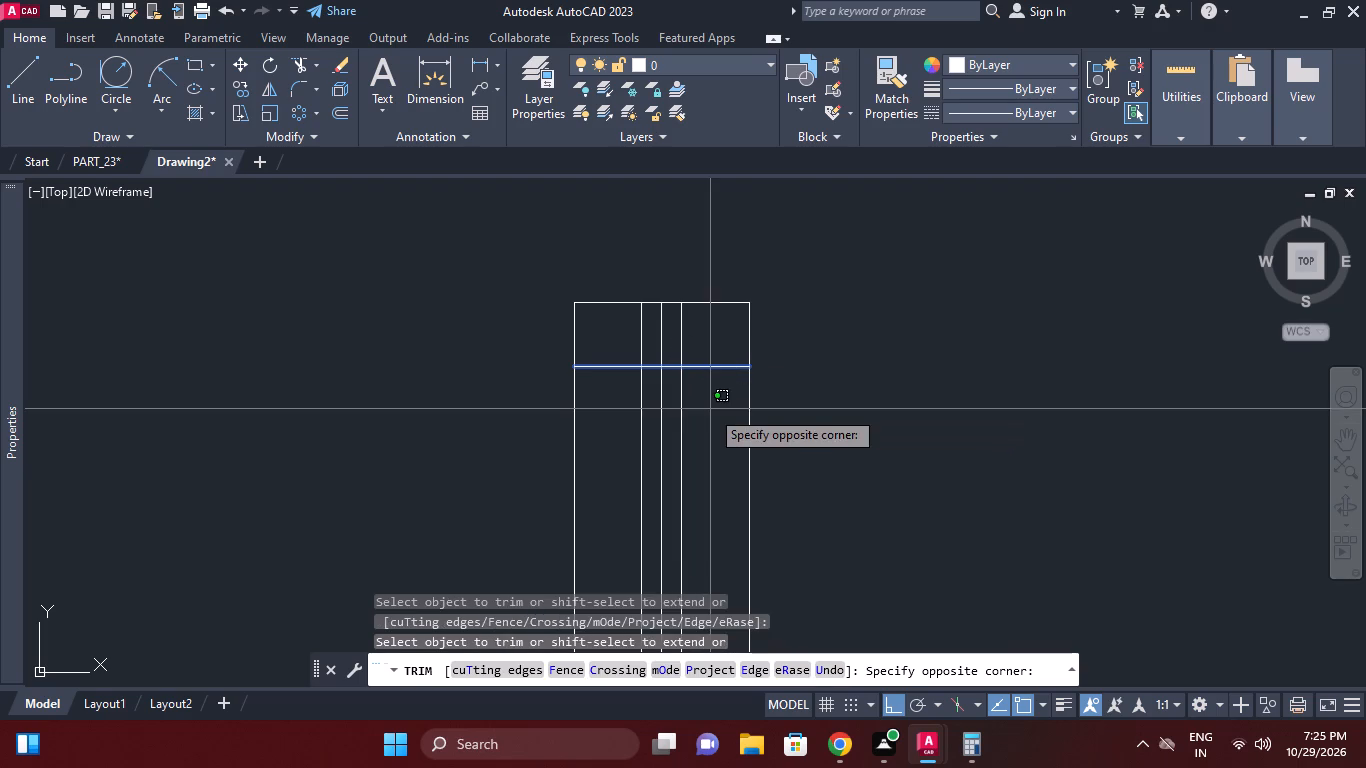
pyautogui.click(705, 406)
pyautogui.click(689, 394)
pyautogui.click(678, 385)
pyautogui.click(643, 389)
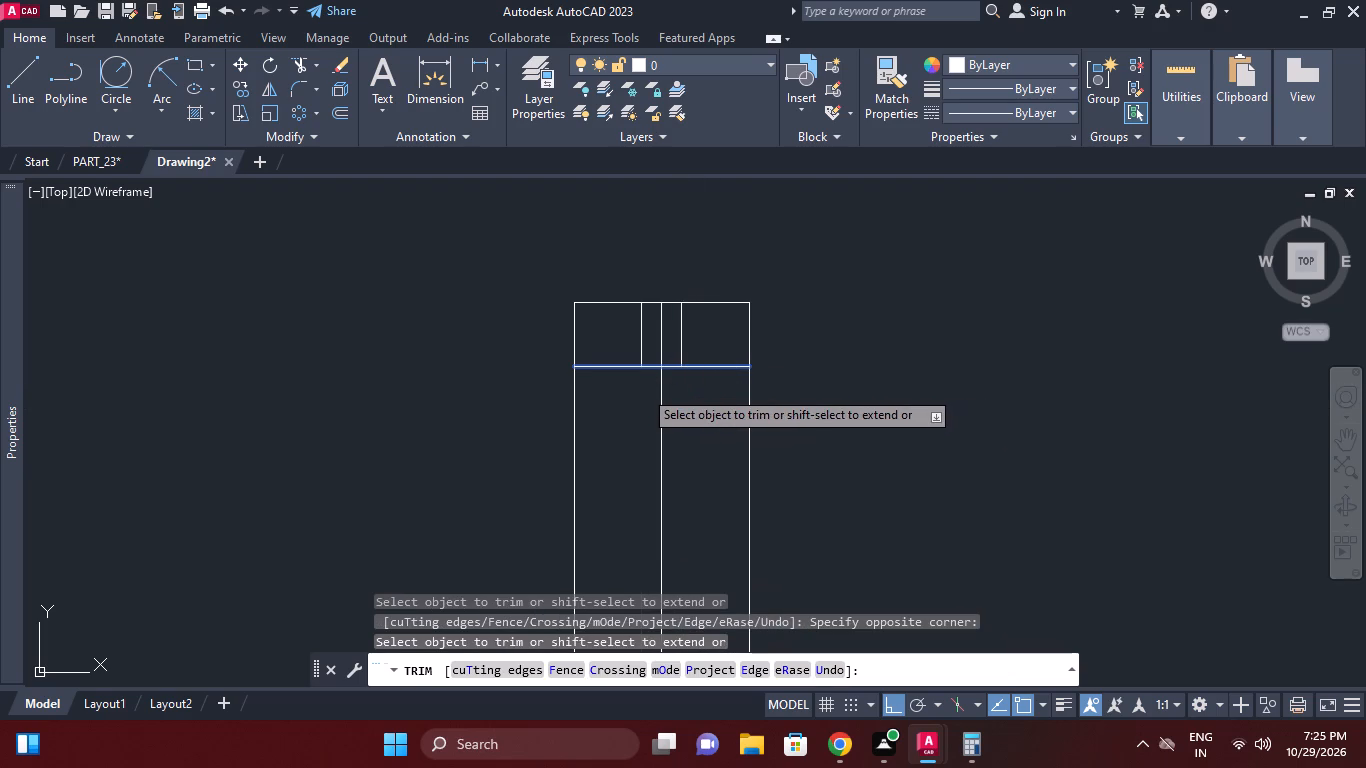
pyautogui.rightClick(705, 393)
pyautogui.click(781, 90)
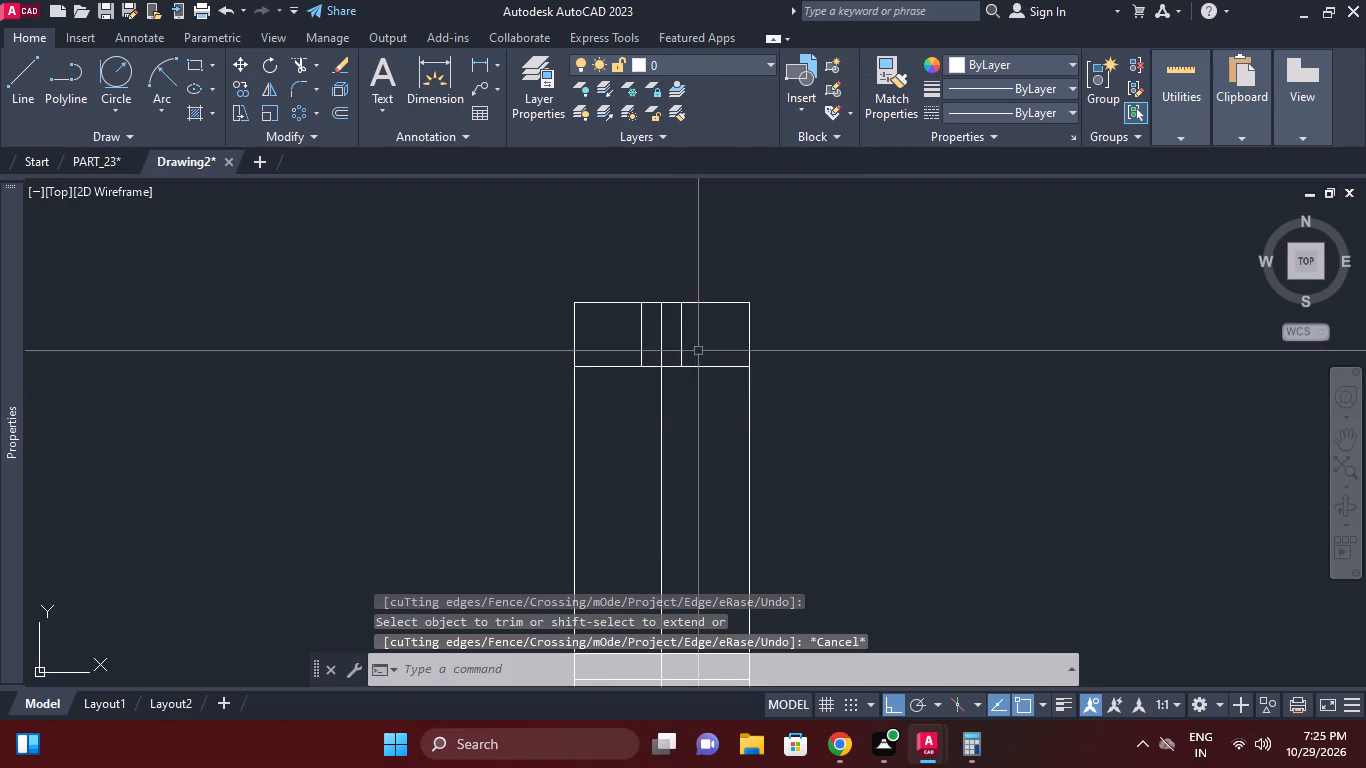
# Erase the vertical centre line between the two trimmed lines in the side view.
pyautogui.click(699, 375)
pyautogui.click(648, 402)
pyautogui.rightClick(682, 367)
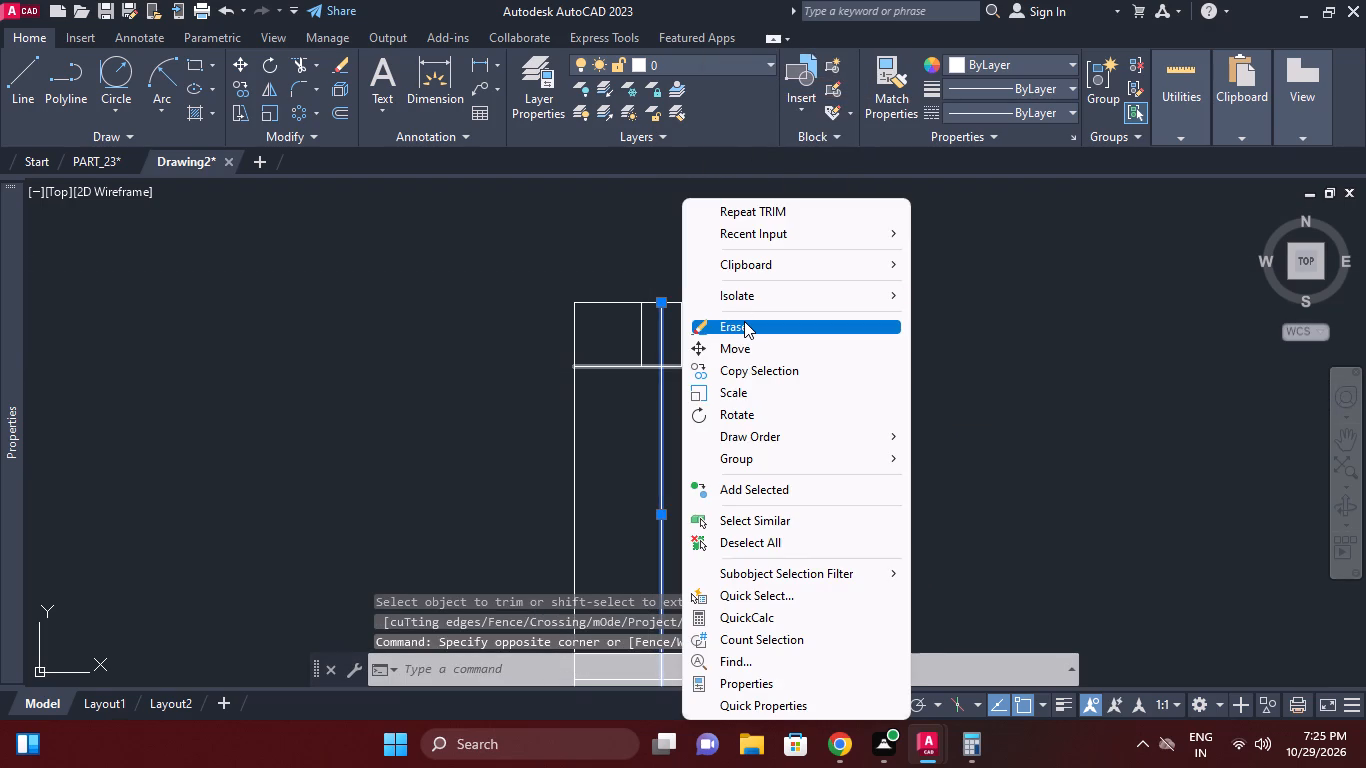
pyautogui.click(744, 321)
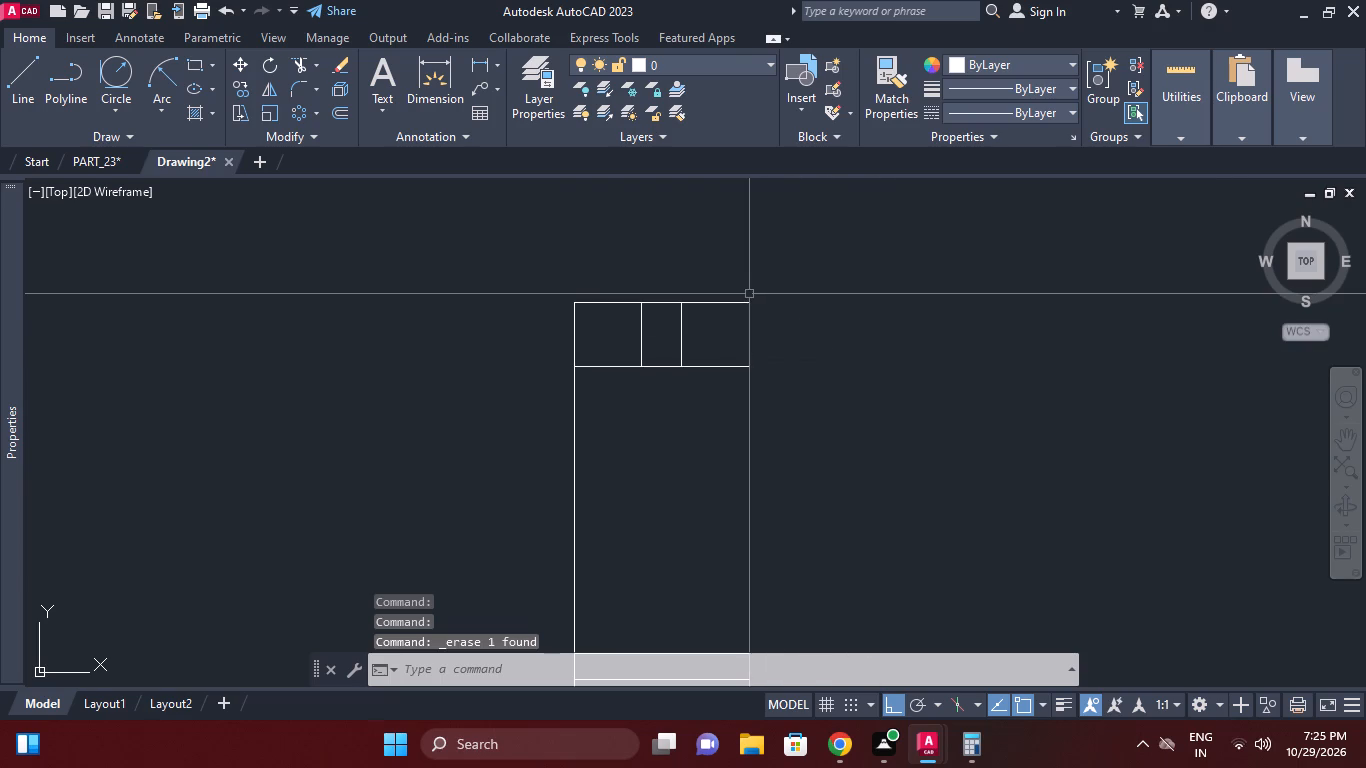
# Draw a circle of radius 3 mm tangent to the top edge and right vertical edge of the side view's upper block.
pyautogui.scroll(1, 749, 294)
pyautogui.moveTo(751, 300); pyautogui.dragTo(873, 353, button='middle')
pyautogui.scroll(-2, 751, 300)
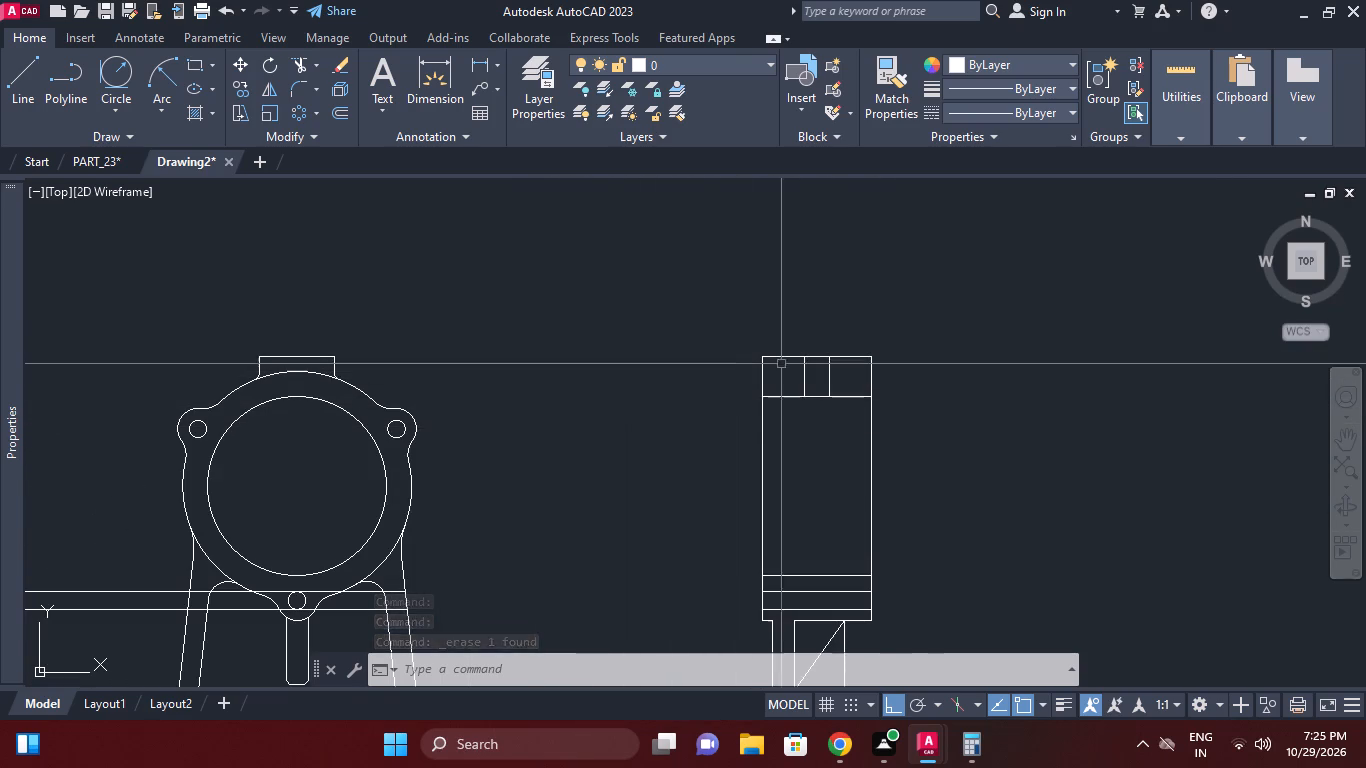
pyautogui.scroll(1, 781, 364)
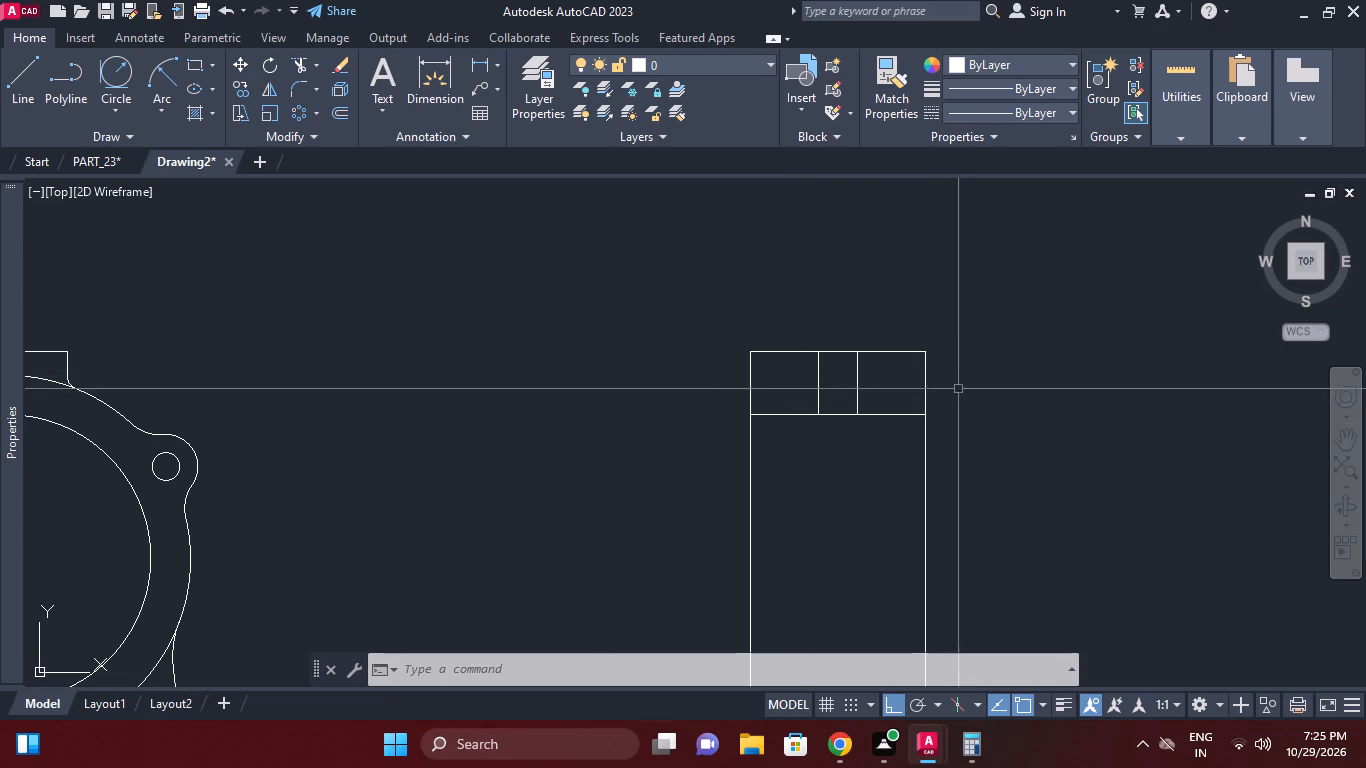
pyautogui.click(127, 87)
pyautogui.click(914, 354)
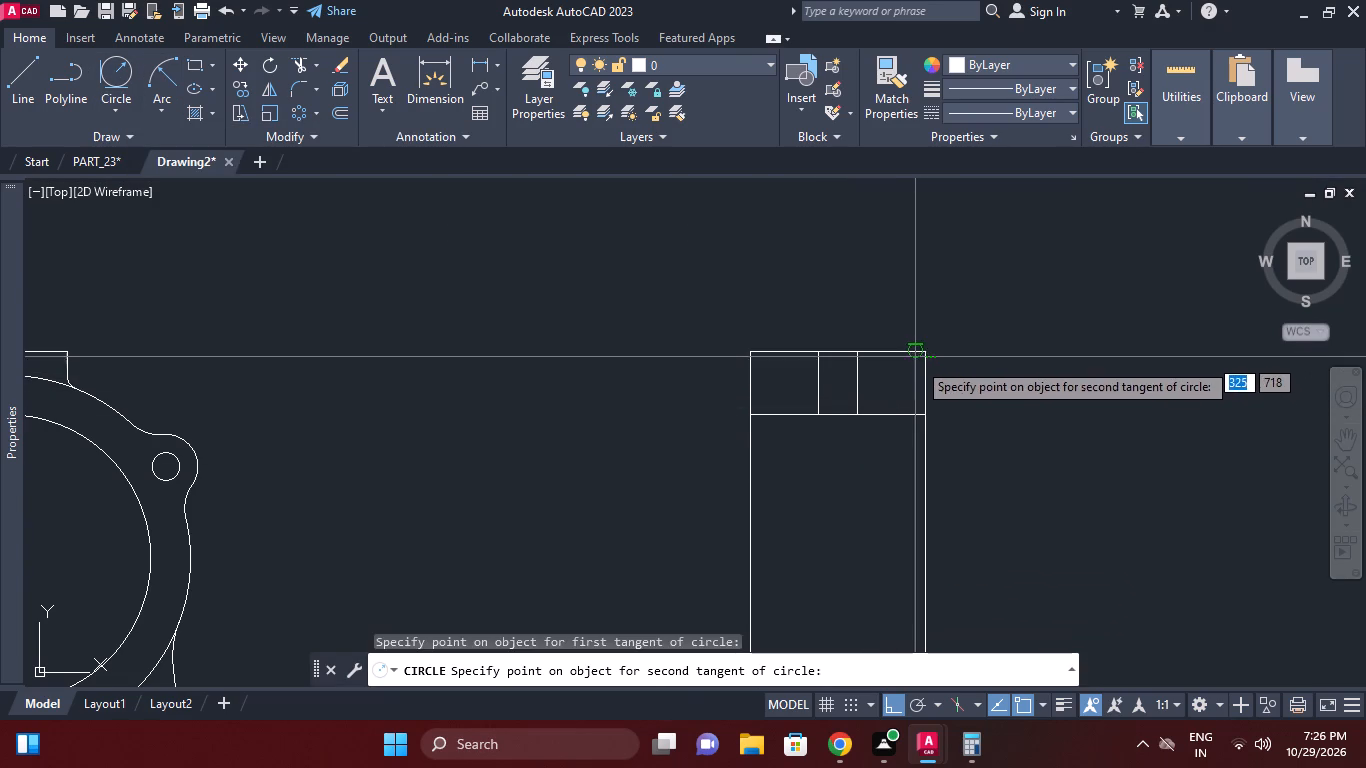
pyautogui.click(923, 371)
pyautogui.press('3')
pyautogui.press('Return')
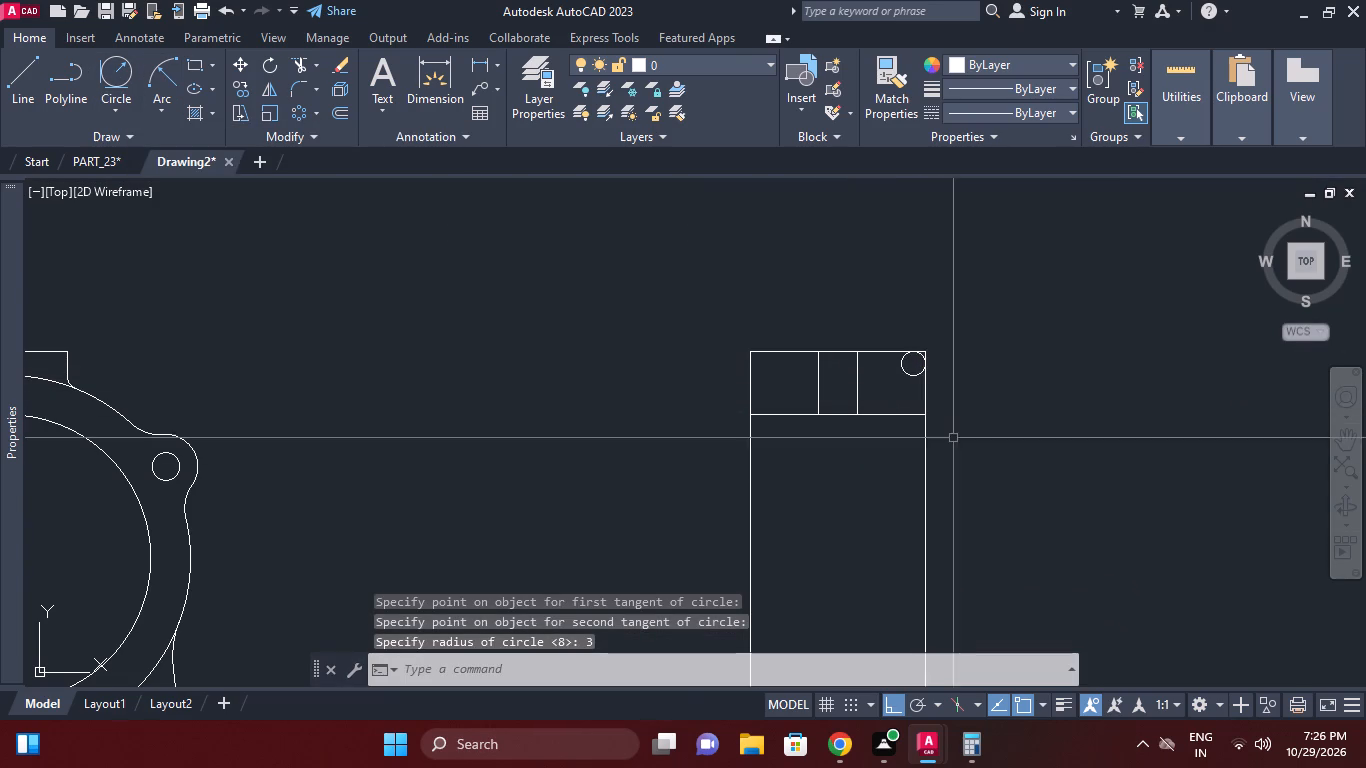
# Move the 3 mm radius circle about 5 mm diagonally outward over the upper block's top right corner, with Ortho off.
pyautogui.click(914, 380)
pyautogui.scroll(1, 914, 377)
pyautogui.click(912, 377)
pyautogui.moveTo(908, 371); pyautogui.dragTo(897, 430, button='middle')
pyautogui.scroll(2, 898, 430)
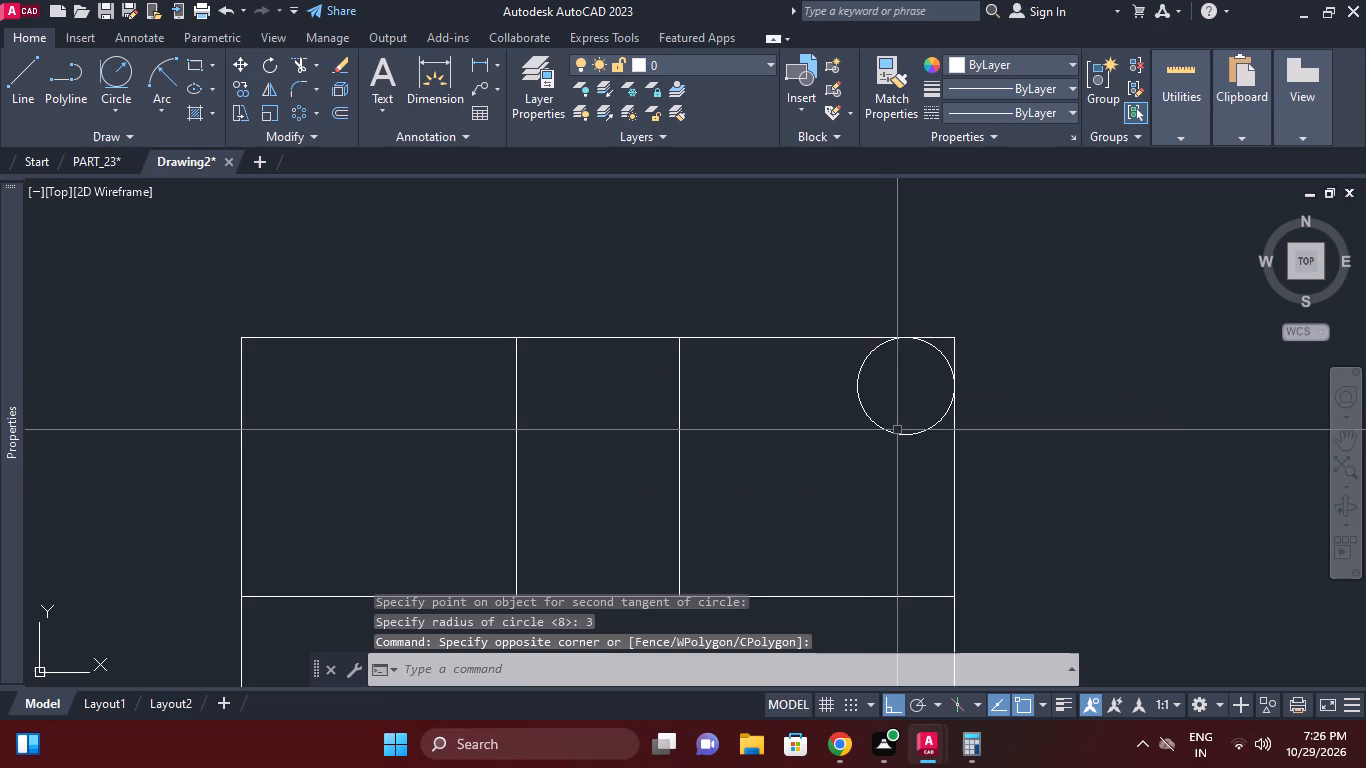
pyautogui.click(895, 428)
pyautogui.click(849, 448)
pyautogui.press('m')
pyautogui.press('space')
pyautogui.click(1029, 458)
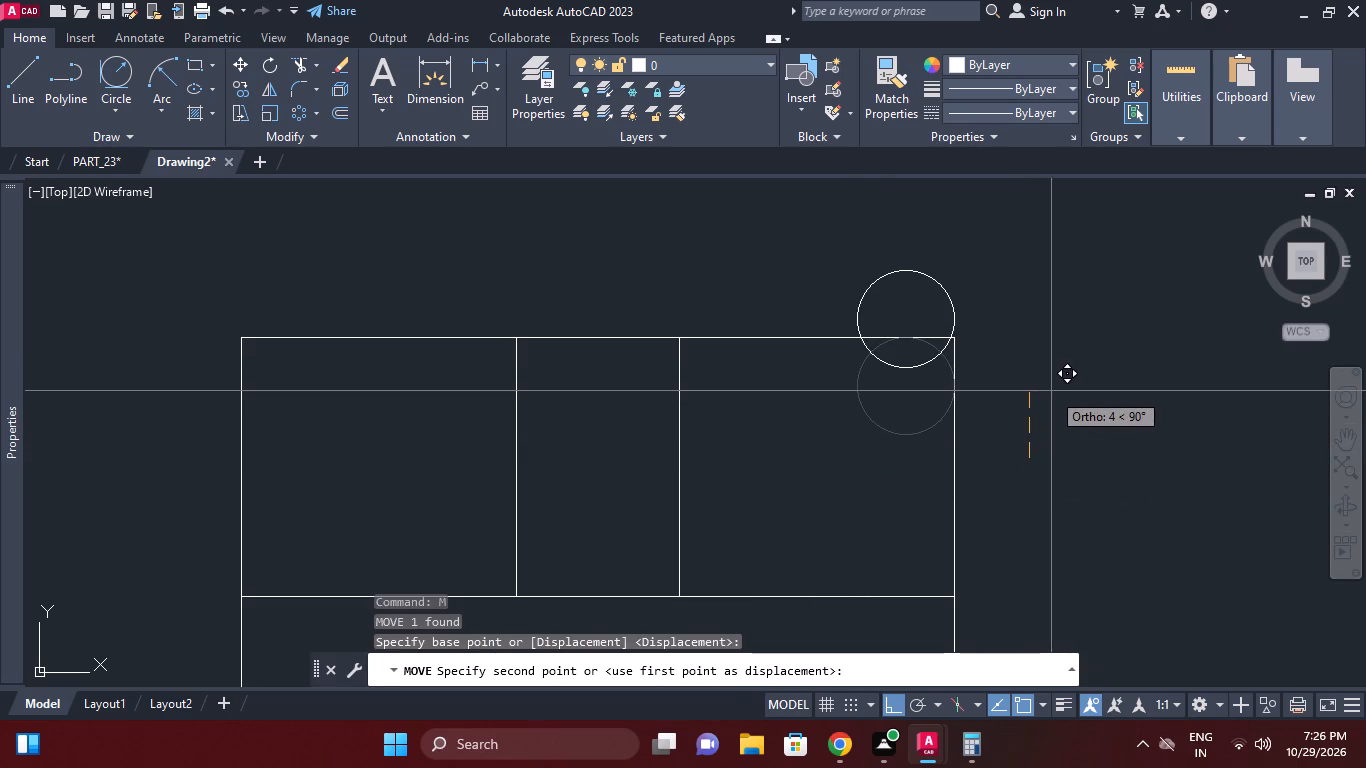
pyautogui.press('F8')
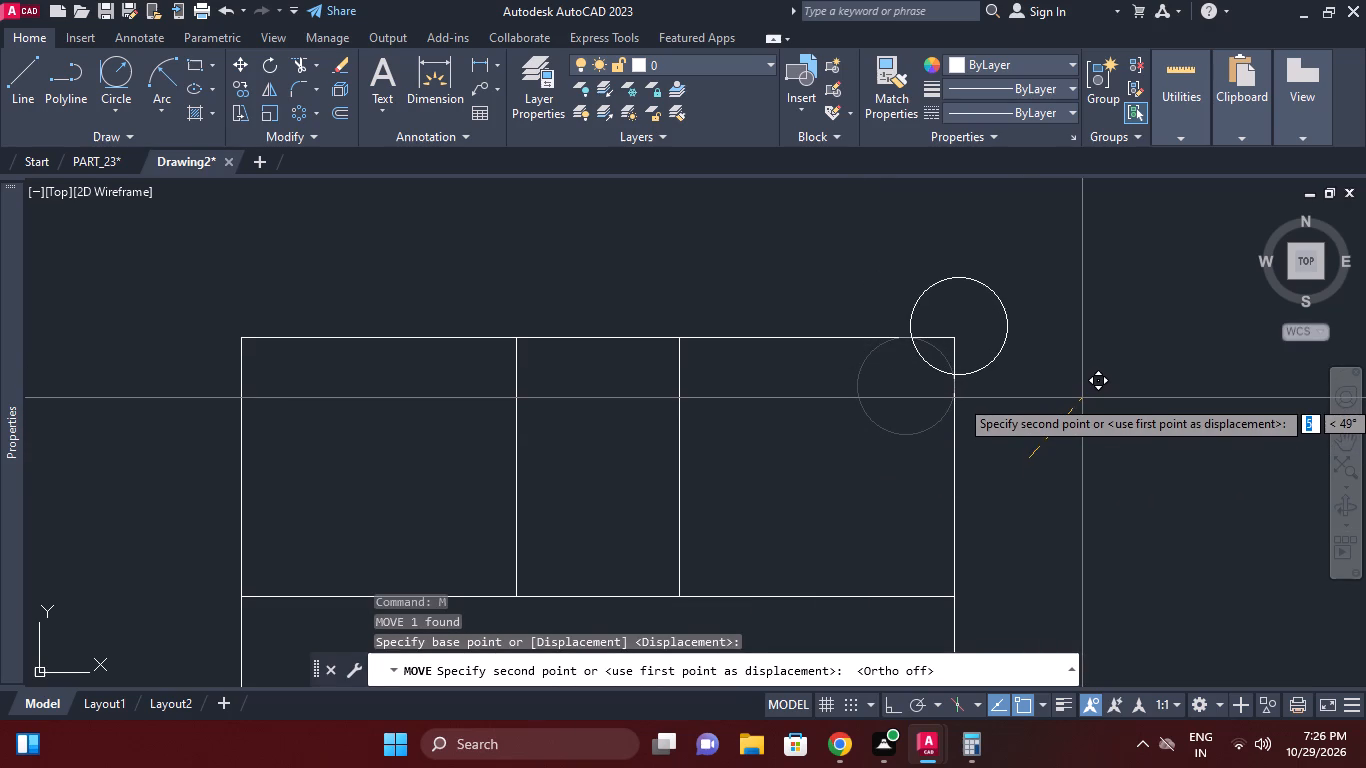
pyautogui.click(1080, 403)
pyautogui.press('Escape')
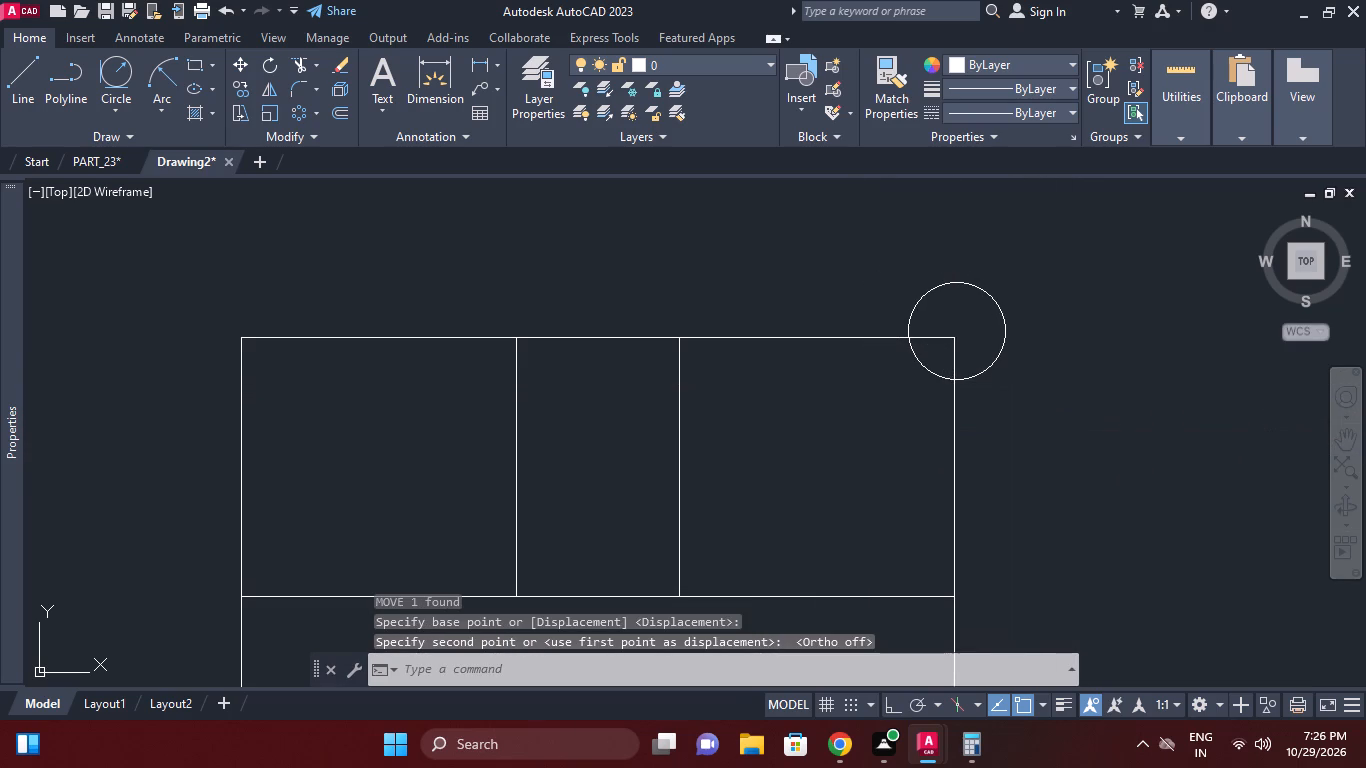
# Trim the 3 mm circle's outer arc and the corner edges inside it, leaving a concave notch at the upper block's top right corner.
pyautogui.write('TR')
pyautogui.press('space')
pyautogui.press('space')
pyautogui.click(945, 340)
pyautogui.click(954, 355)
pyautogui.moveTo(954, 304); pyautogui.dragTo(942, 297)
pyautogui.click(893, 267)
pyautogui.scroll(-3, 1091, 345)
pyautogui.rightClick(1092, 363)
pyautogui.click(1137, 385)
# Hatch the two areas on either side of the central hole in the side view's upper block.
pyautogui.moveTo(1114, 417); pyautogui.dragTo(1111, 417, button='middle')
pyautogui.scroll(-1, 1114, 417)
pyautogui.moveTo(1111, 417); pyautogui.dragTo(1052, 334, button='middle')
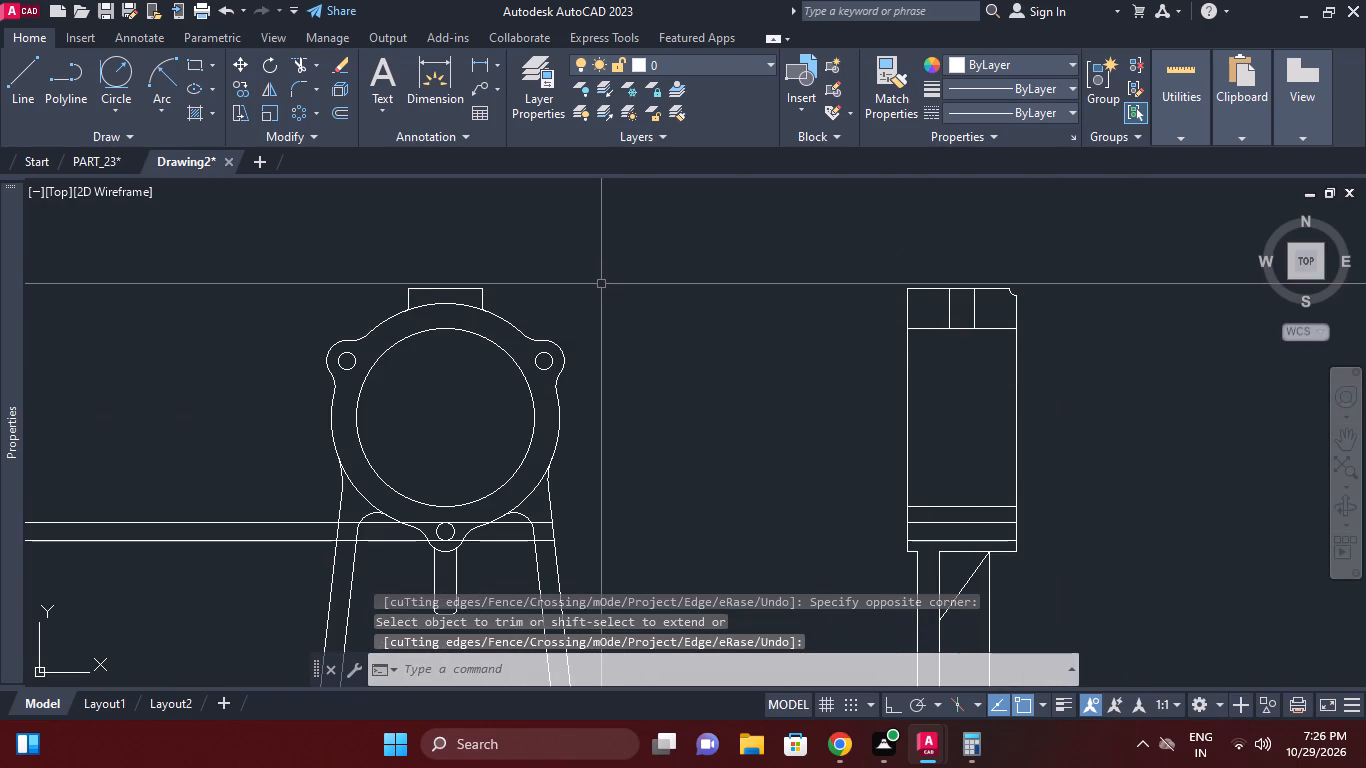
pyautogui.write('H')
pyautogui.press('space')
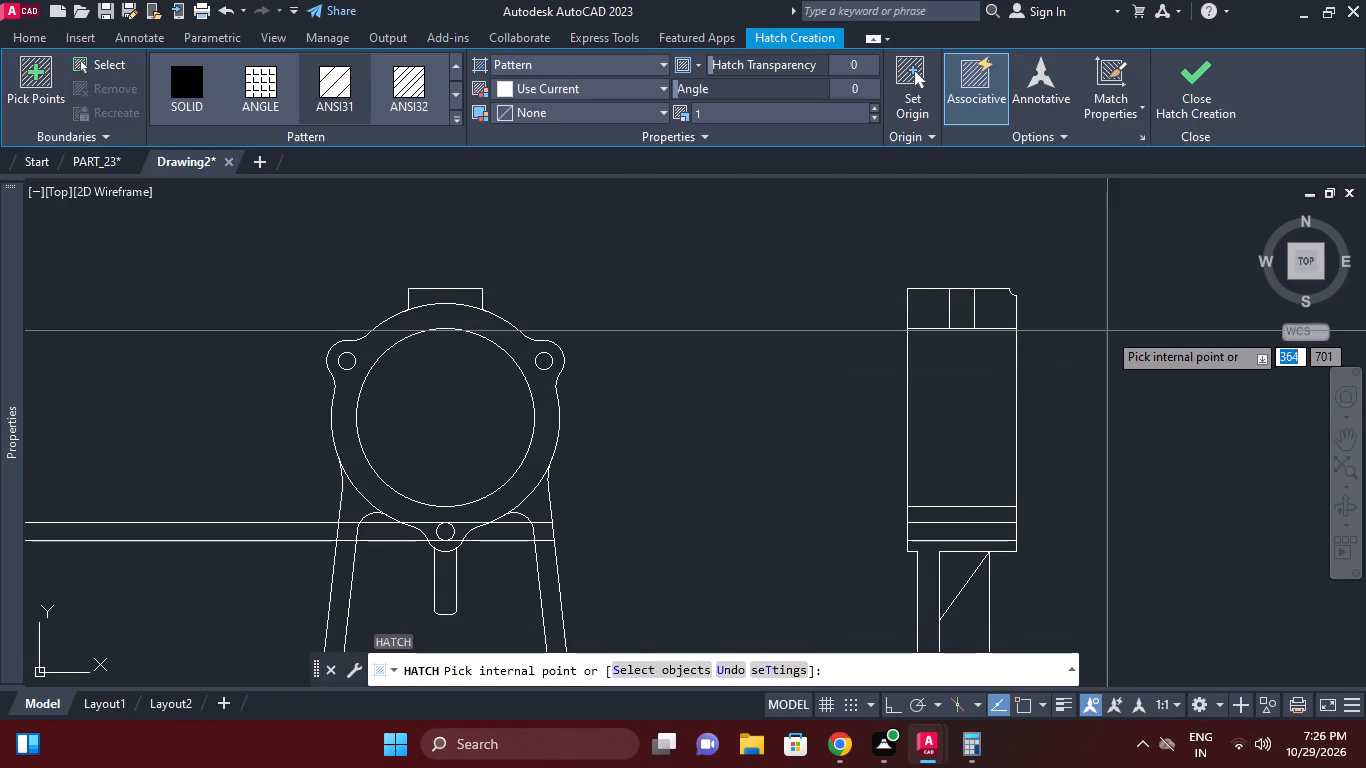
pyautogui.click(932, 316)
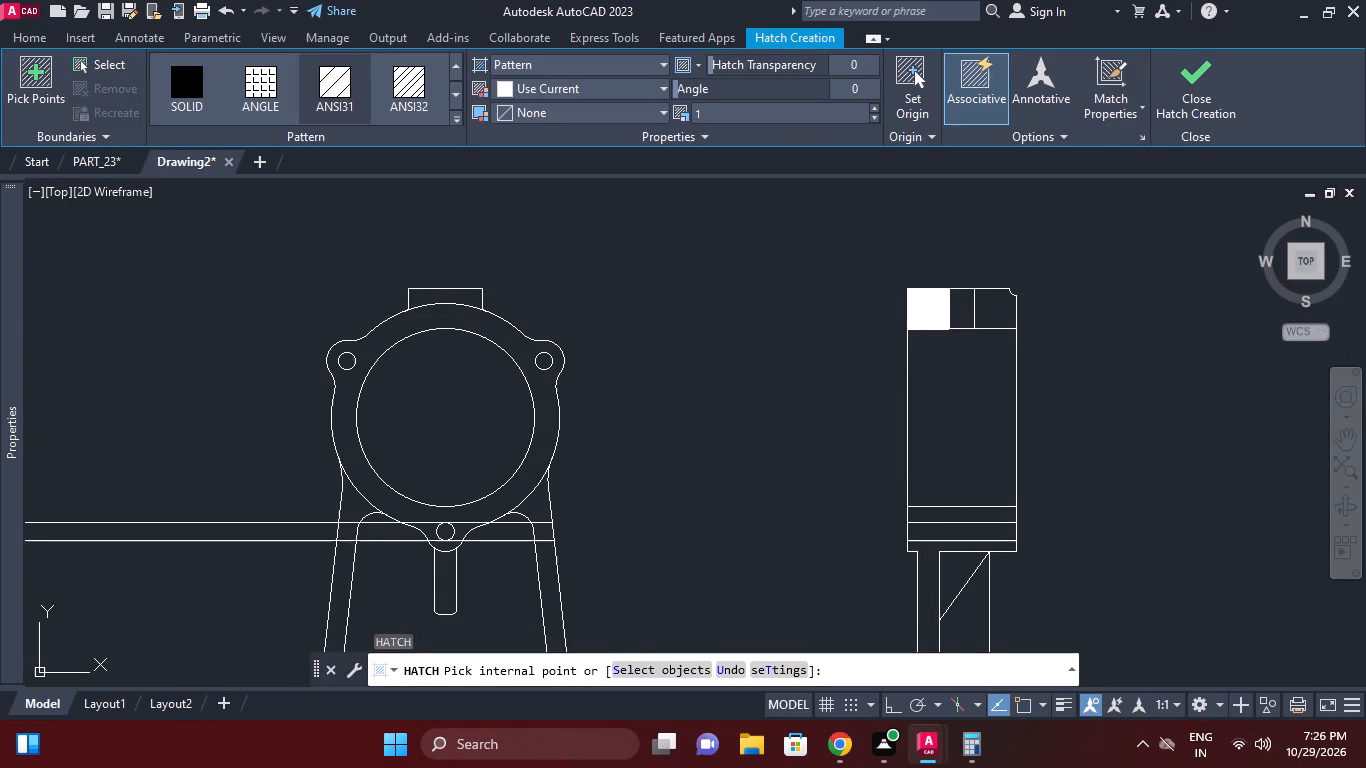
pyautogui.click(997, 310)
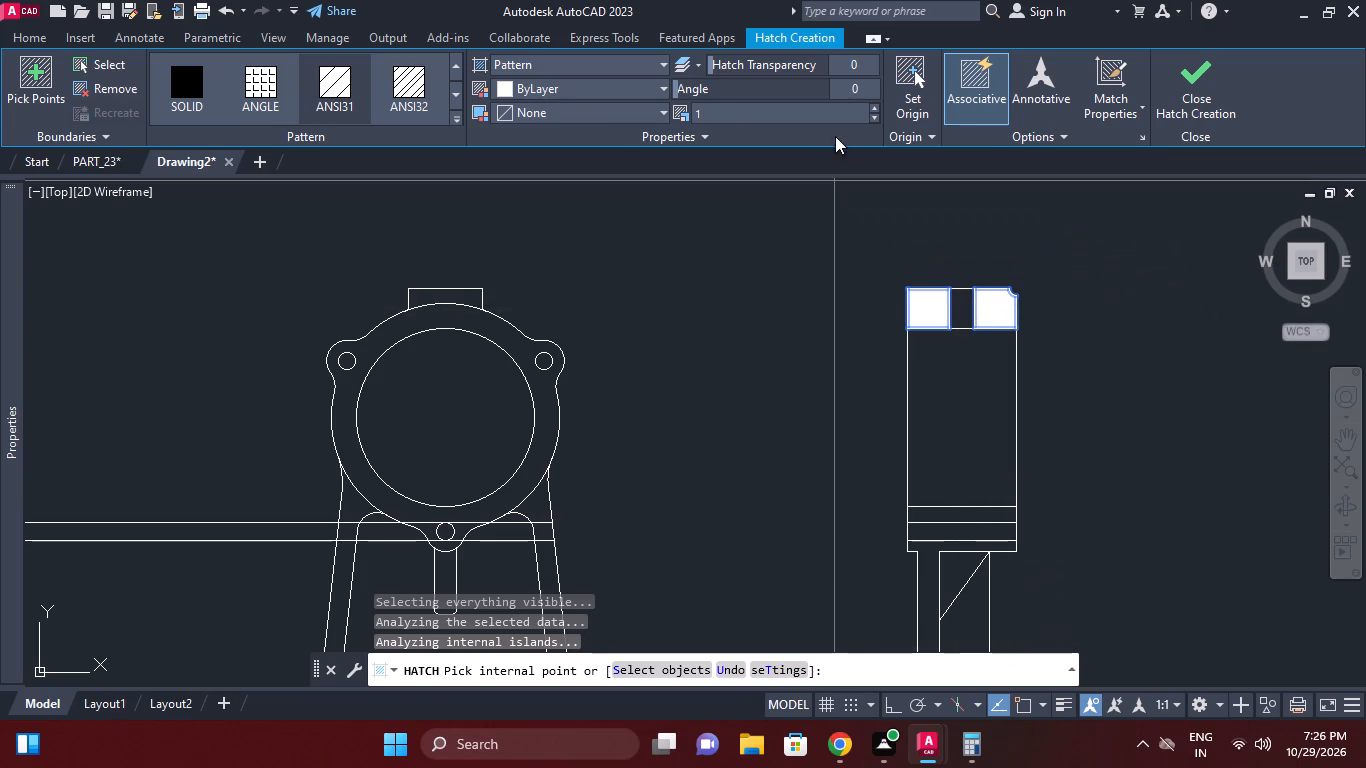
# Set the scale of the upper block's hatch to 20.
pyautogui.click(872, 107)
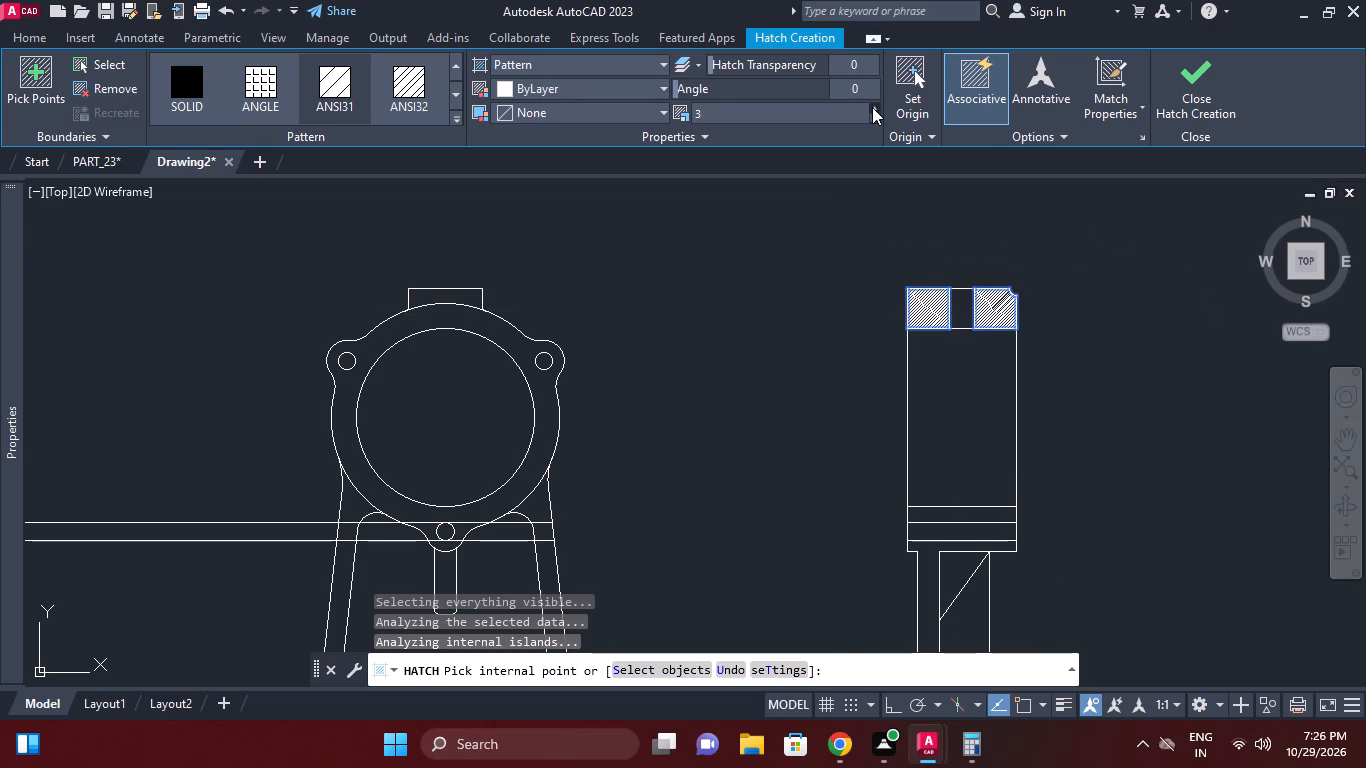
pyautogui.tripleClick(872, 107)
pyautogui.doubleClick(872, 107)
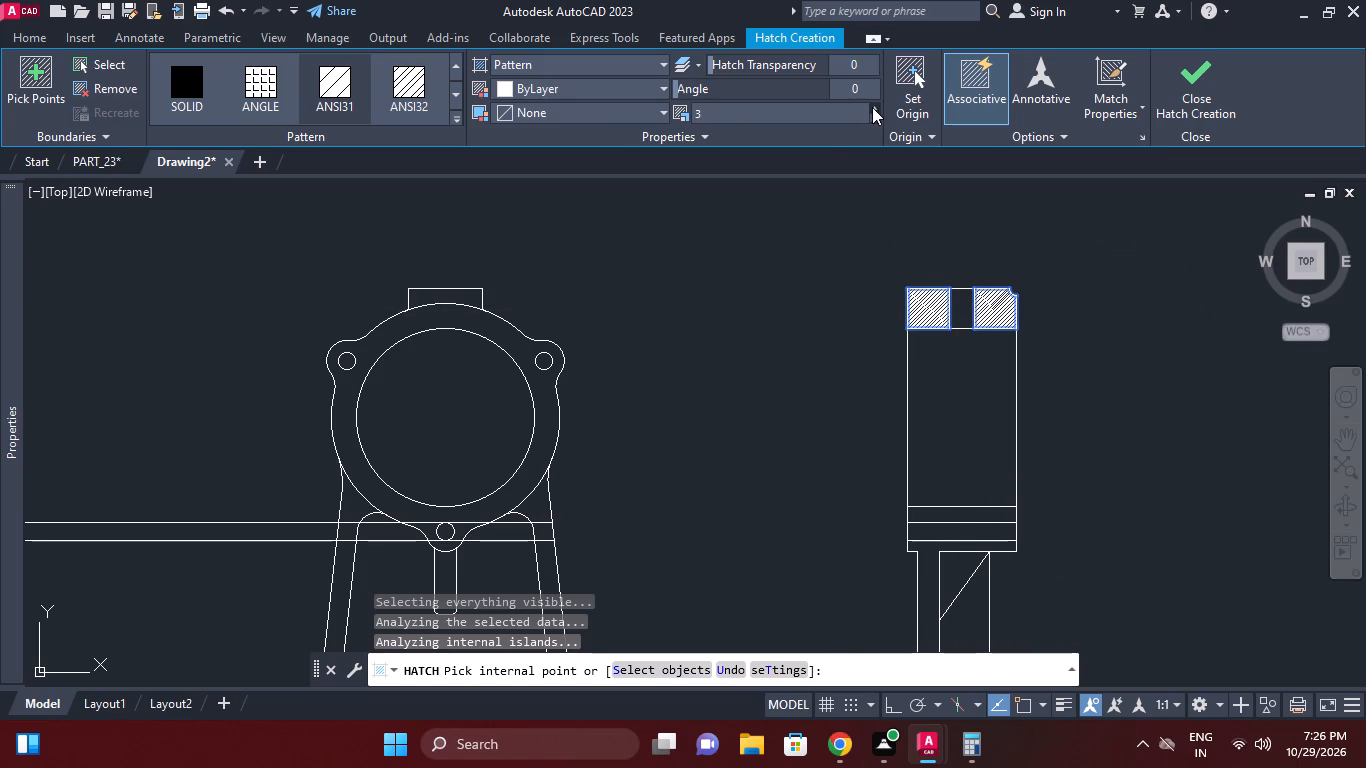
pyautogui.click(876, 106)
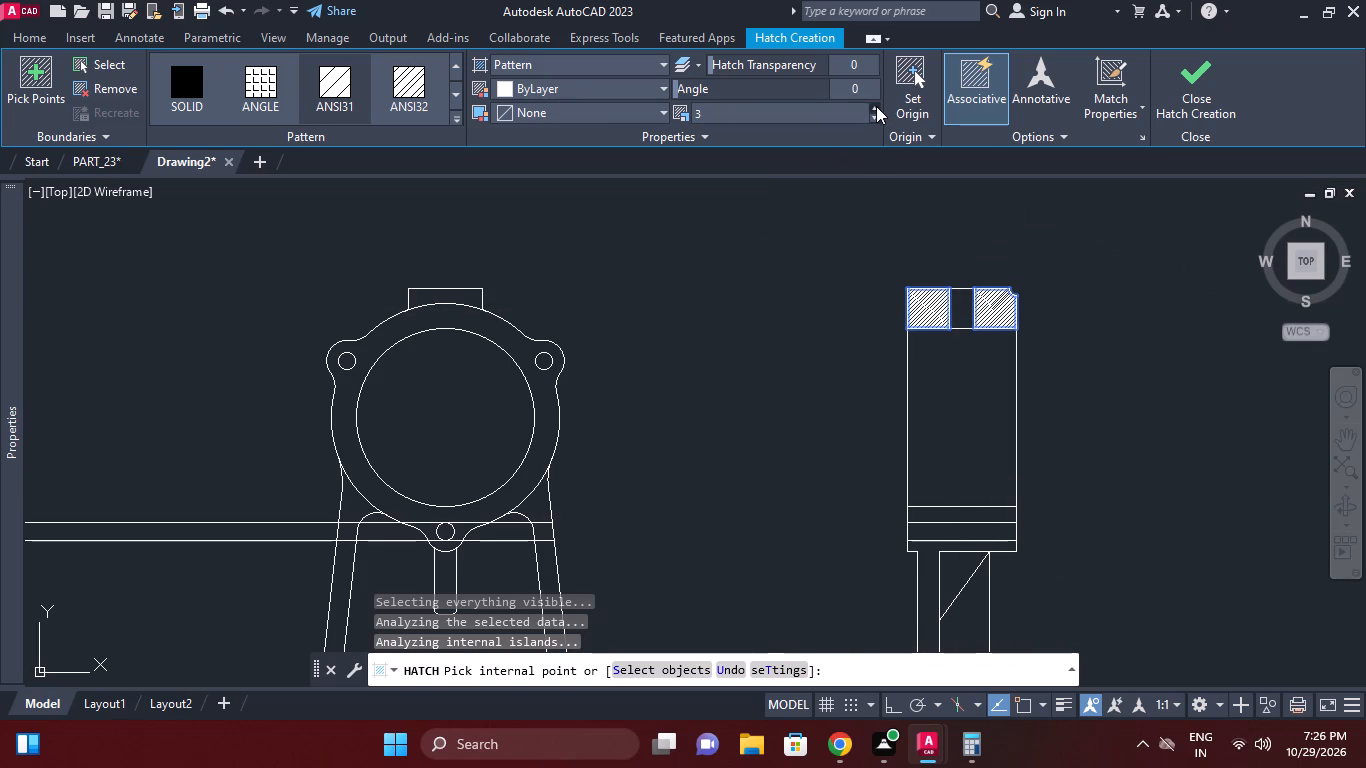
pyautogui.doubleClick(876, 106)
pyautogui.moveTo(846, 116); pyautogui.dragTo(751, 116)
pyautogui.moveTo(742, 115); pyautogui.dragTo(702, 115)
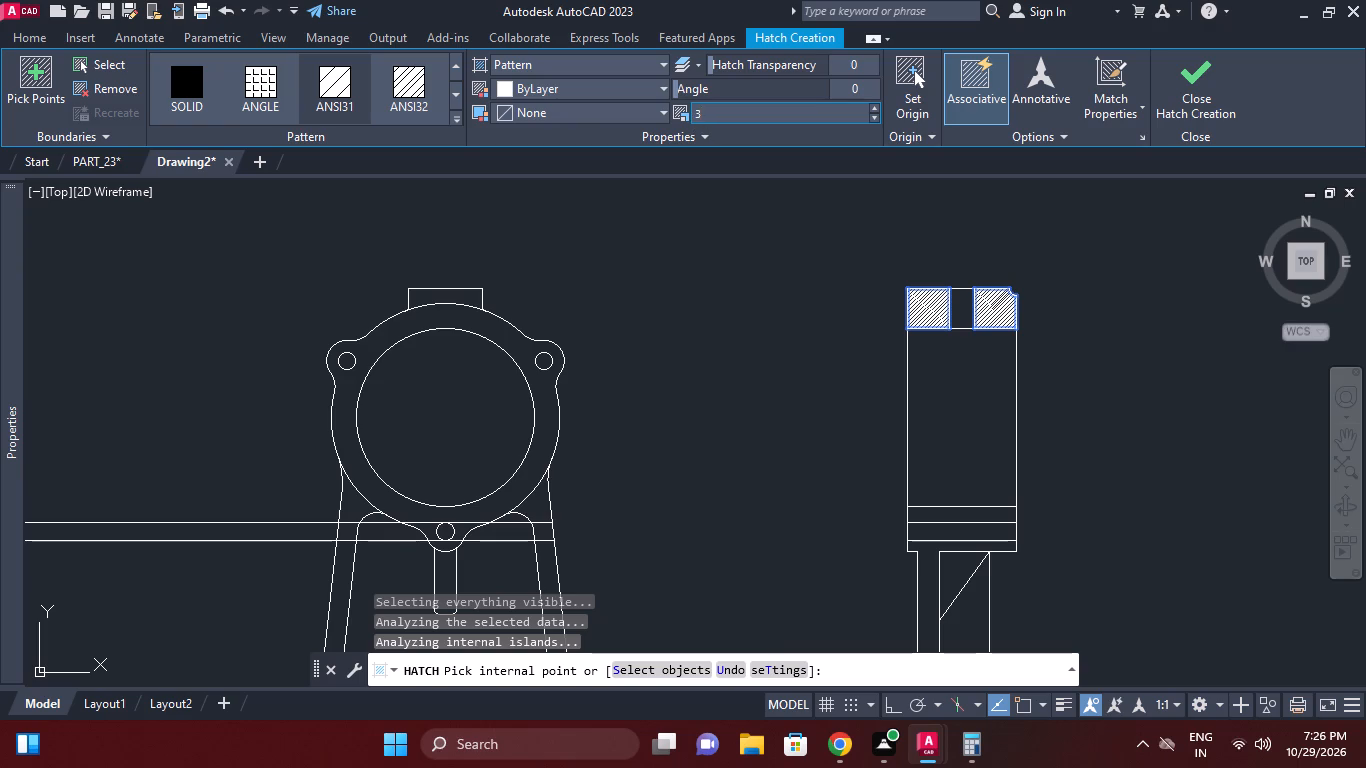
pyautogui.moveTo(738, 110); pyautogui.dragTo(676, 110)
pyautogui.write('10')
pyautogui.press('Return')
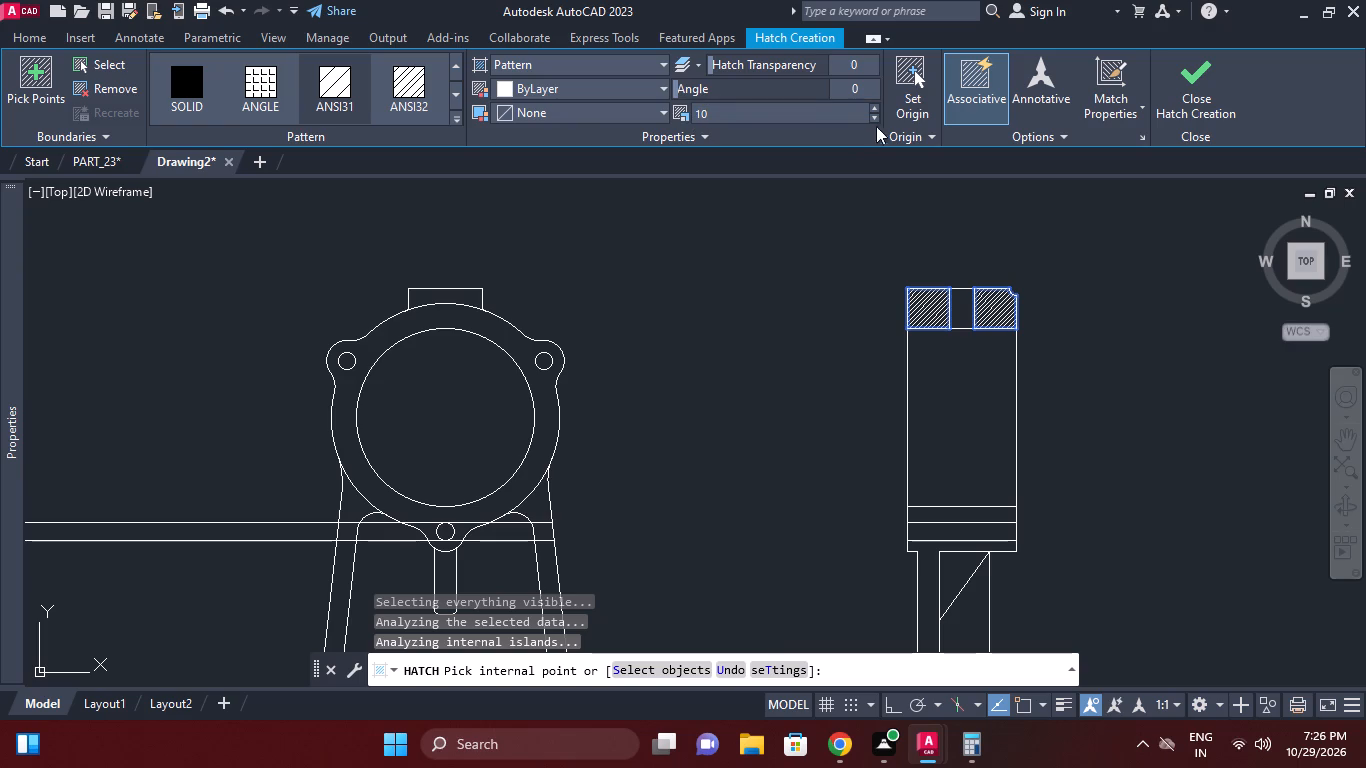
pyautogui.tripleClick(874, 110)
pyautogui.tripleClick(874, 110)
pyautogui.tripleClick(874, 110)
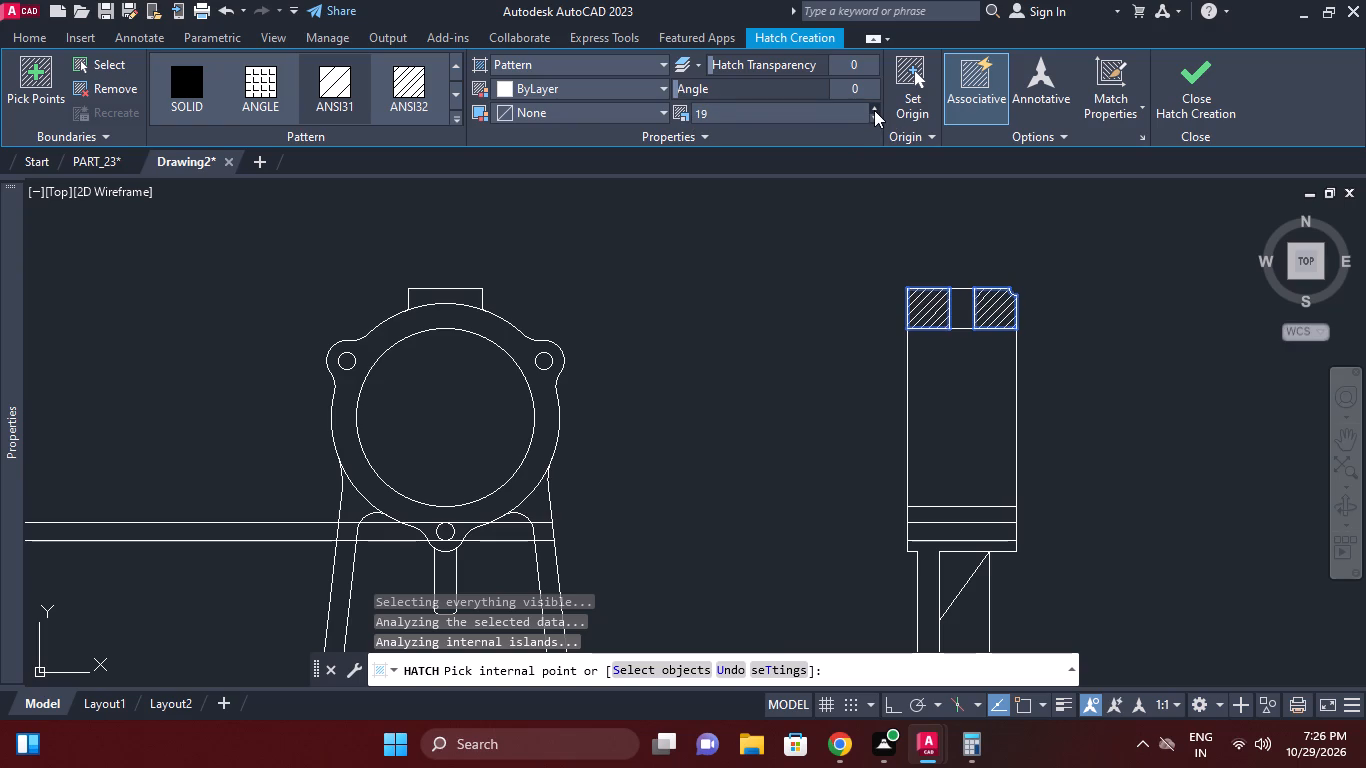
pyautogui.click(874, 110)
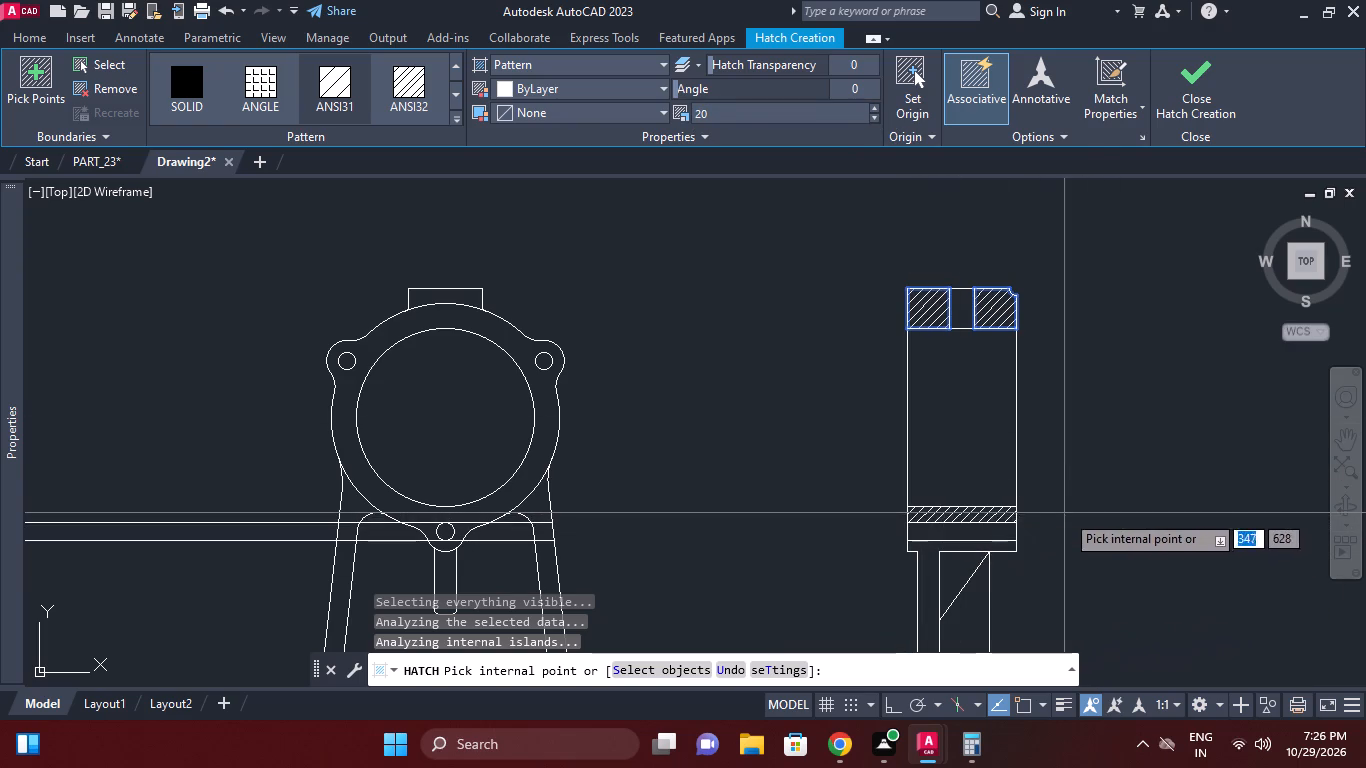
# Add the narrow band below the side view's large opening and the lower flange with its vertical web to the hatch.
pyautogui.moveTo(1066, 501); pyautogui.dragTo(1058, 405, button='middle')
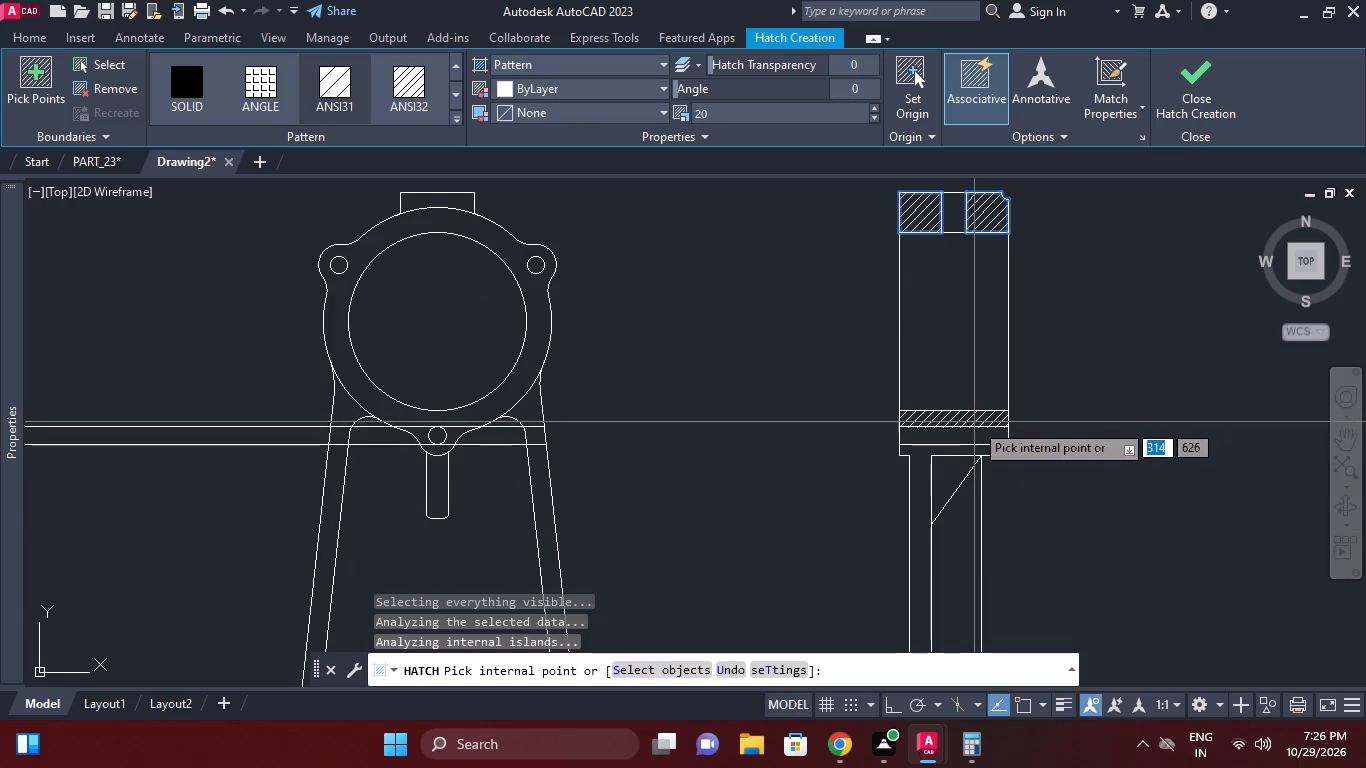
pyautogui.click(974, 421)
pyautogui.click(970, 451)
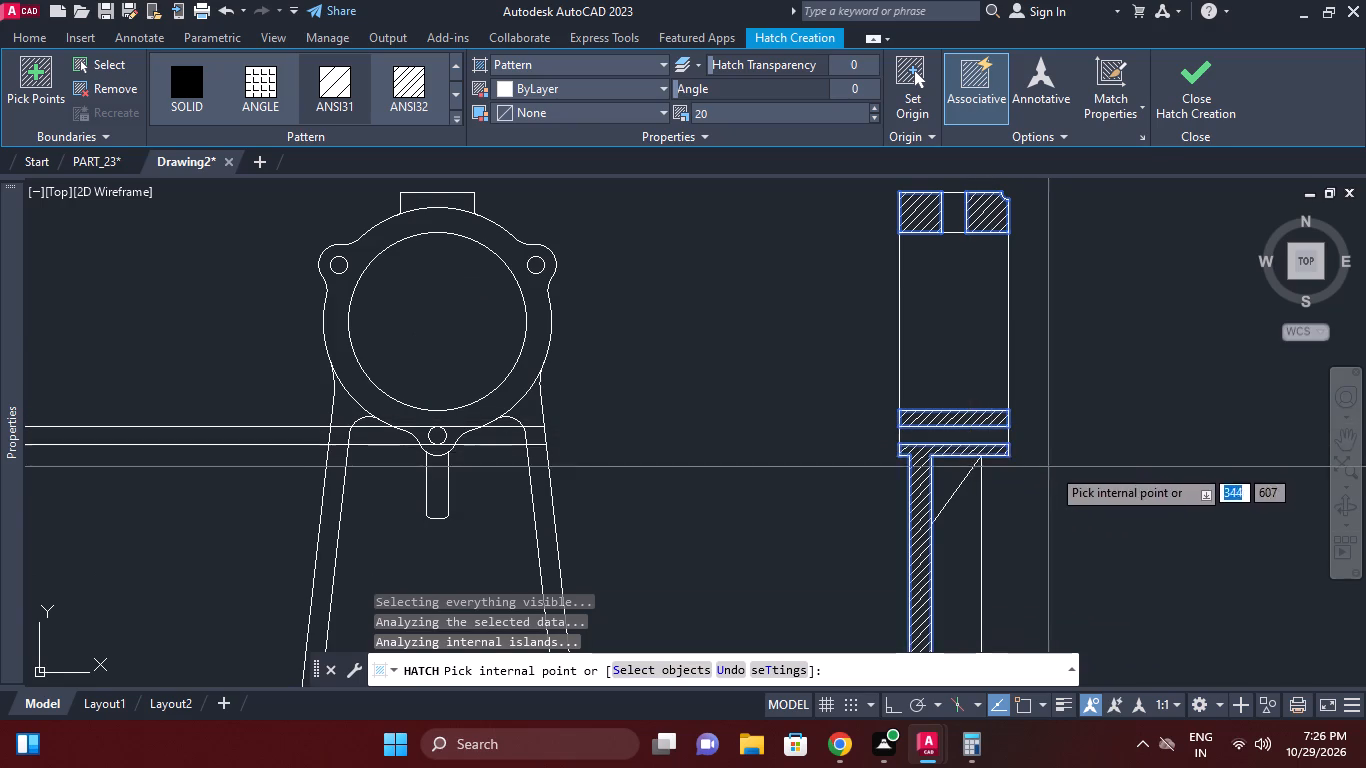
pyautogui.moveTo(1053, 468); pyautogui.dragTo(1059, 306, button='middle')
pyautogui.moveTo(1076, 394); pyautogui.dragTo(1077, 353, button='middle')
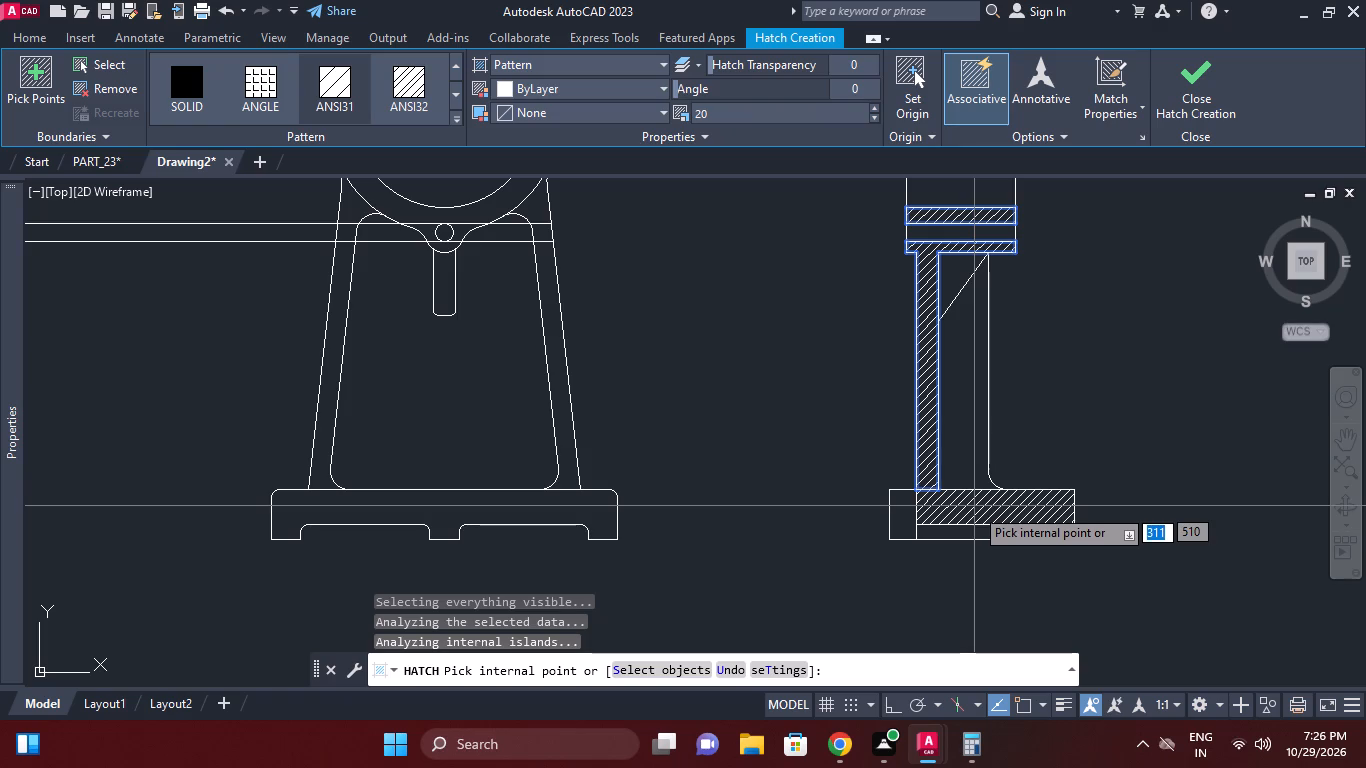
pyautogui.moveTo(1057, 446); pyautogui.dragTo(1070, 387, button='middle')
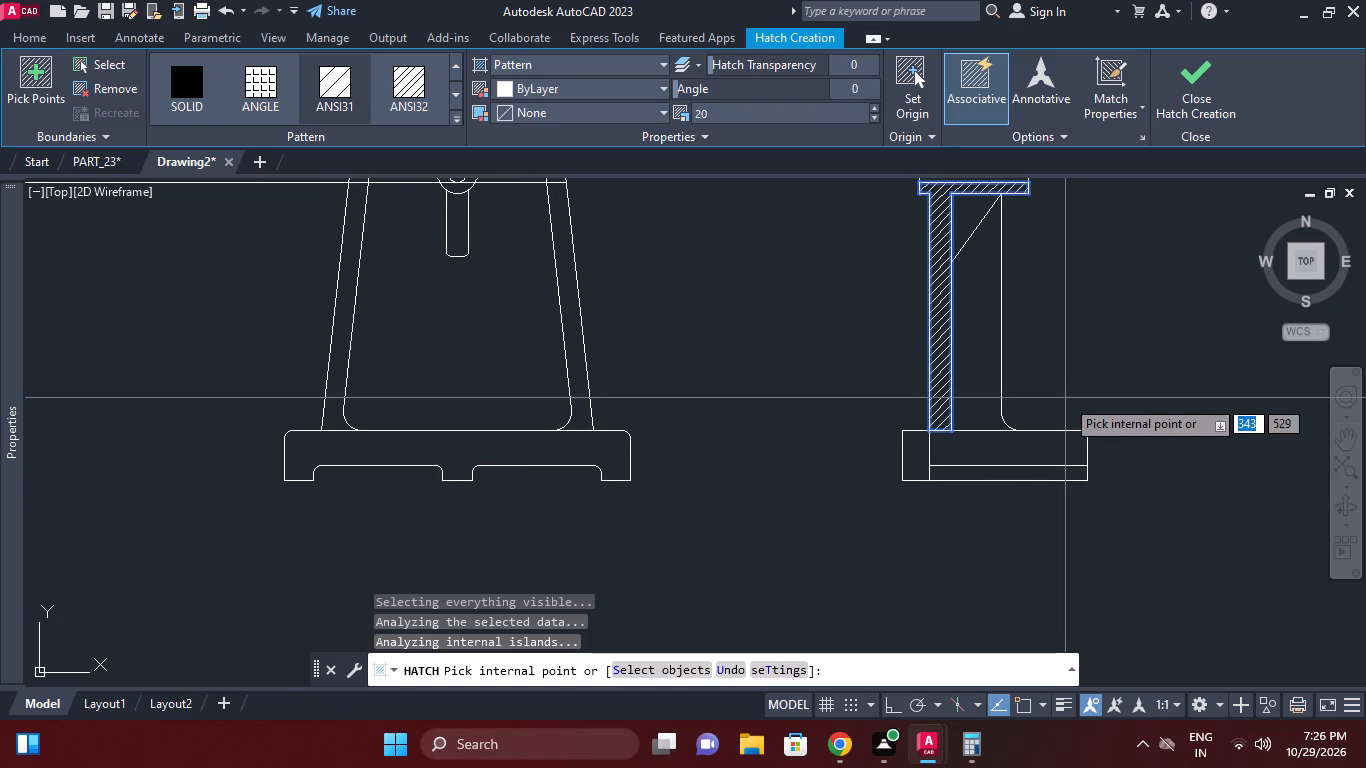
pyautogui.press('Escape')
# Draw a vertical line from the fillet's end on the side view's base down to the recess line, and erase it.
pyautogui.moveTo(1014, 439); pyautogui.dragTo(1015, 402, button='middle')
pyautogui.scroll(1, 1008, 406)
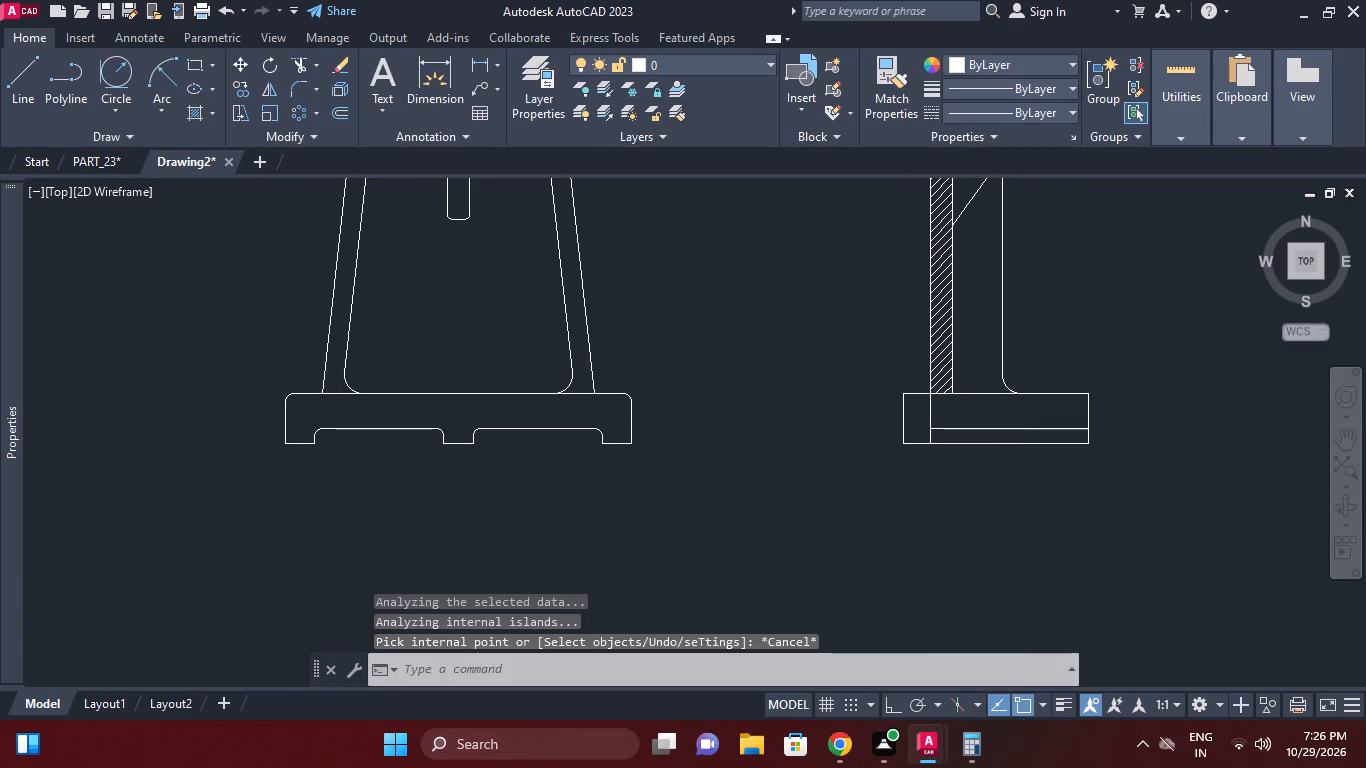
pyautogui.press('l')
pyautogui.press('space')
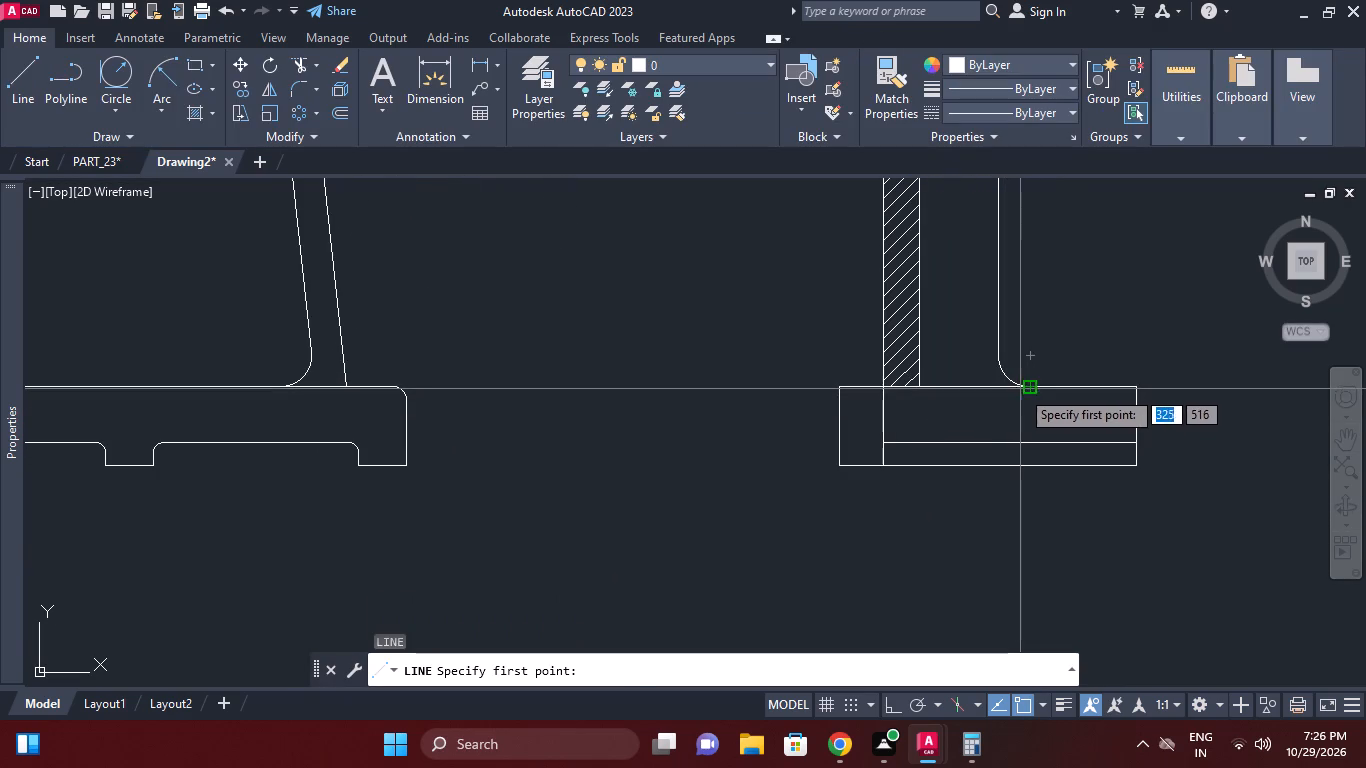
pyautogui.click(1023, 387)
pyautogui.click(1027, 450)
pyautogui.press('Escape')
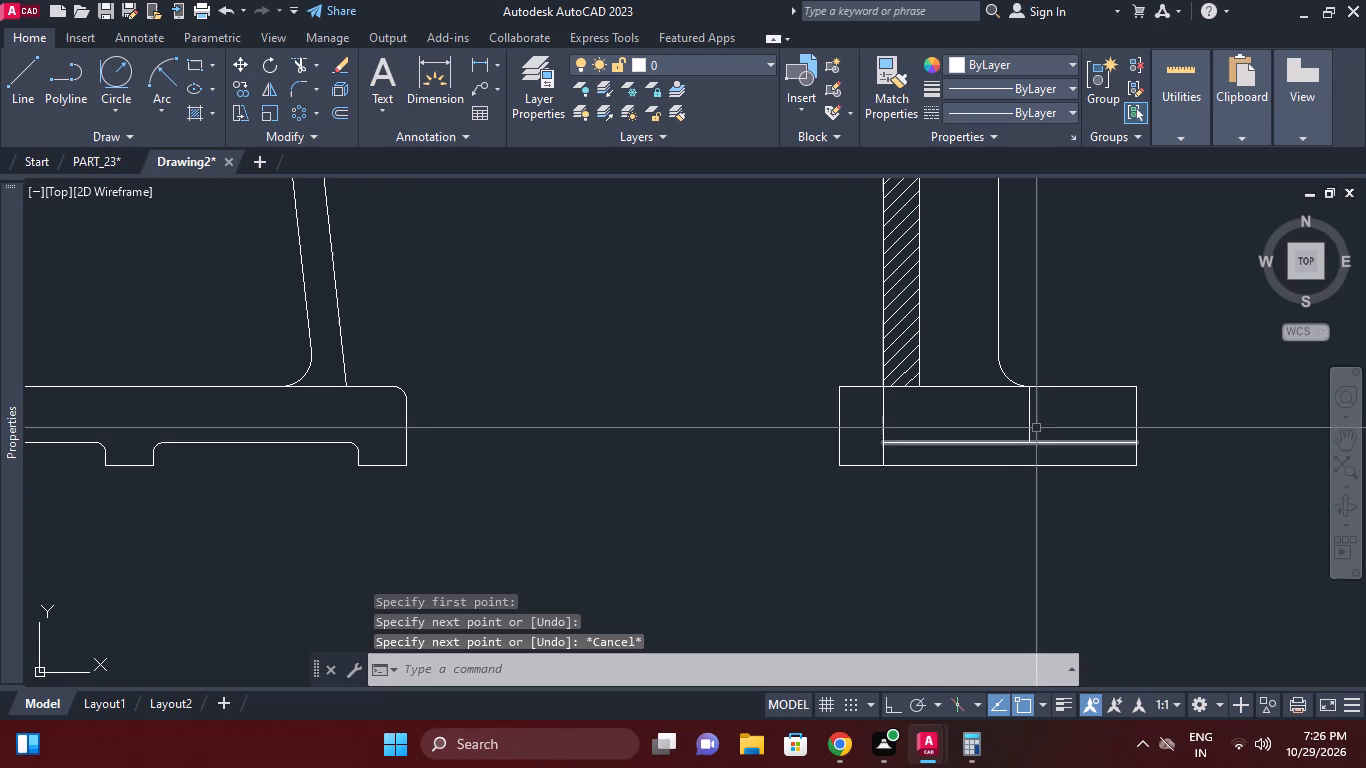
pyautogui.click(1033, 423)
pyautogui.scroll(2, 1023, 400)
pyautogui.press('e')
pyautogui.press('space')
# Draw a vertical line from the fillet's end on the side view's base down past the recess line, with Ortho on.
pyautogui.middleClick(1080, 419)
pyautogui.press('l')
pyautogui.press('space')
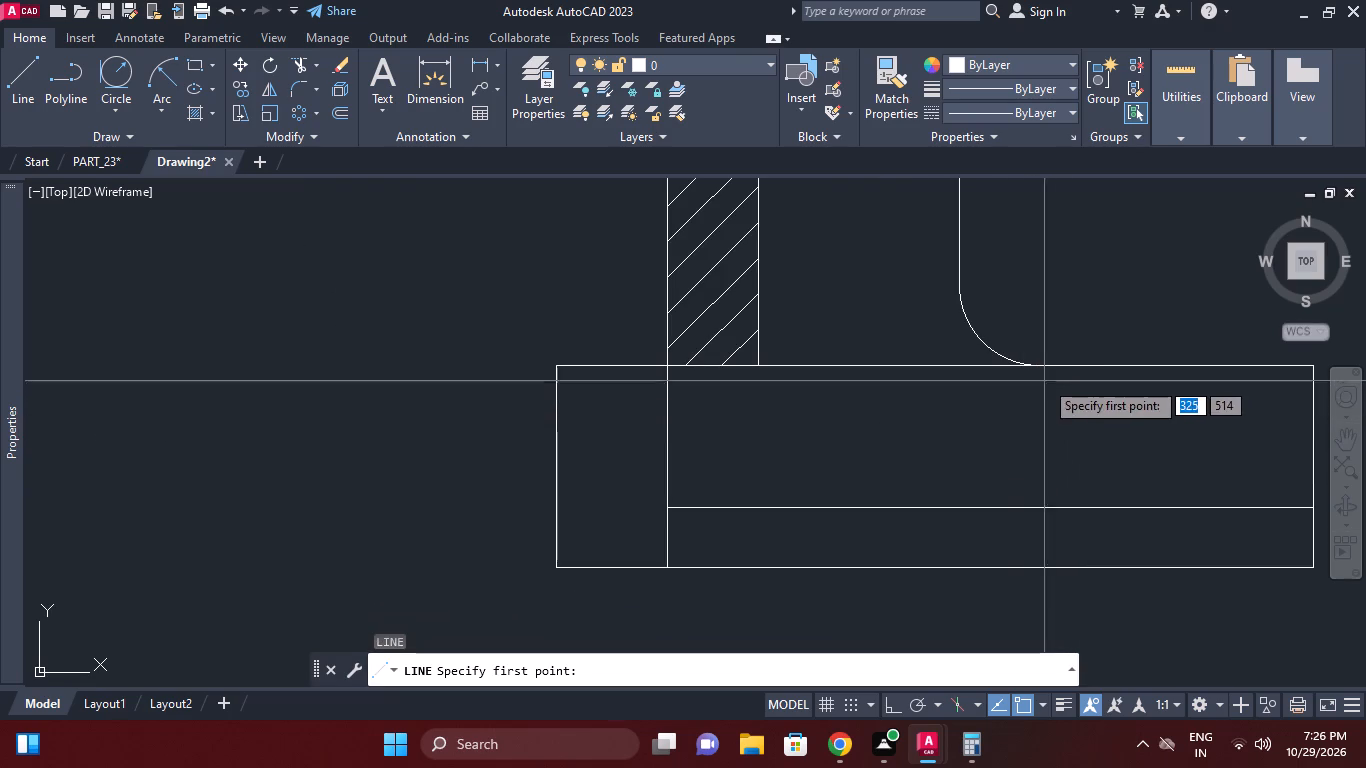
pyautogui.click(1030, 364)
pyautogui.press('F8')
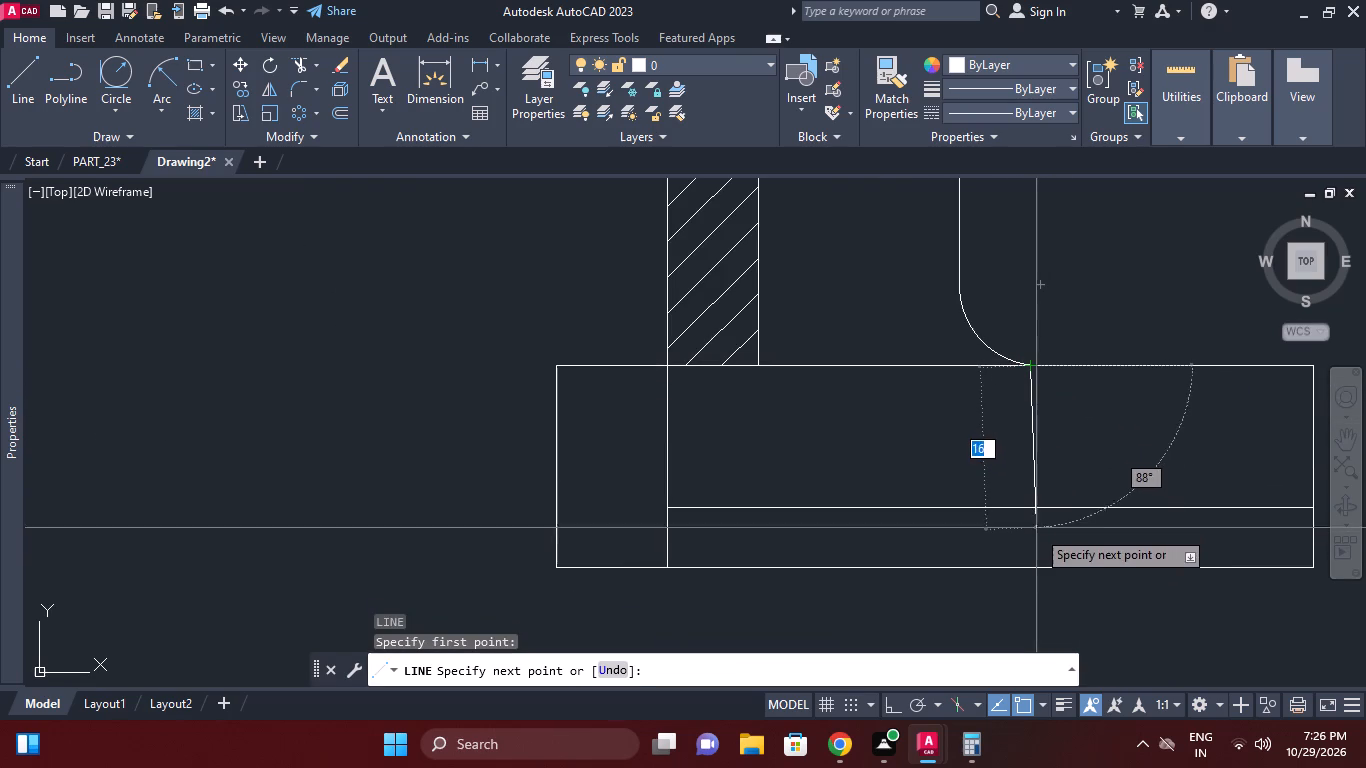
pyautogui.click(1036, 533)
pyautogui.press('Escape')
# Trim the part of the new vertical line that extends below the base's recess line.
pyautogui.middleClick(1034, 524)
pyautogui.press('t')
pyautogui.press('r')
pyautogui.press('space')
pyautogui.click(1047, 505)
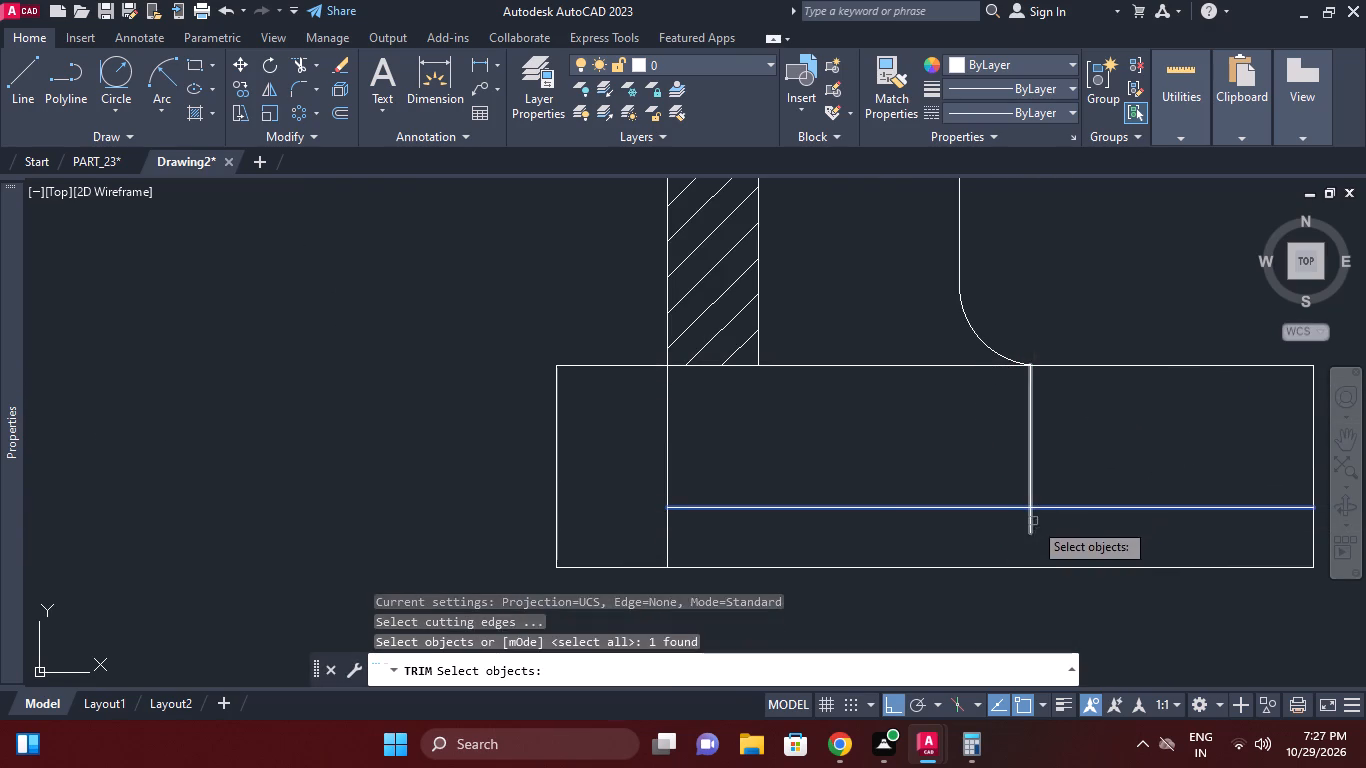
pyautogui.press('space')
pyautogui.click(1029, 531)
pyautogui.press('Escape')
# Trim away the base's top edge segments beneath the hatched vertical web in the side view.
pyautogui.press('space')
pyautogui.press('space')
pyautogui.click(739, 364)
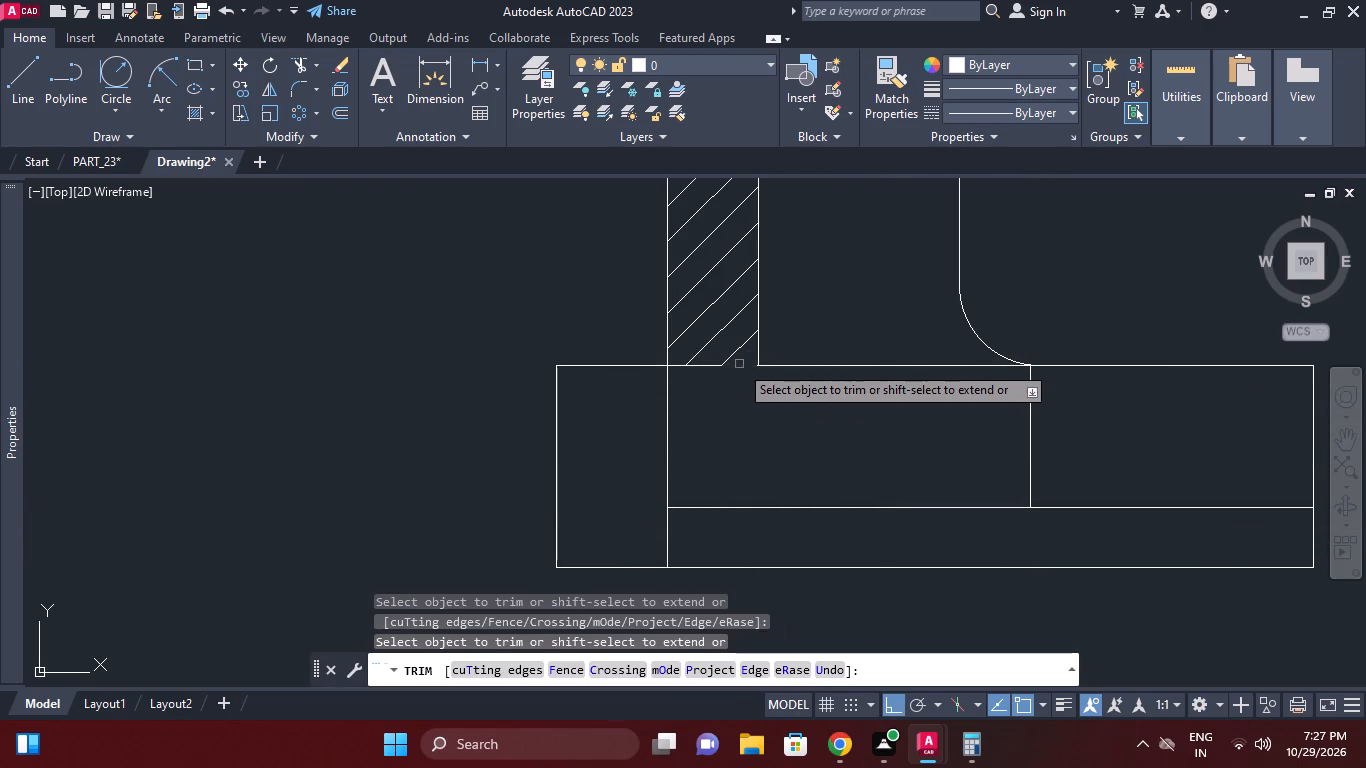
pyautogui.click(704, 365)
pyautogui.click(682, 367)
pyautogui.press('Escape')
# Hatch the base area between the web's outer edge, the recess line and the new vertical line at scale 20.
pyautogui.scroll(-1, 774, 405)
pyautogui.middleClick(774, 405)
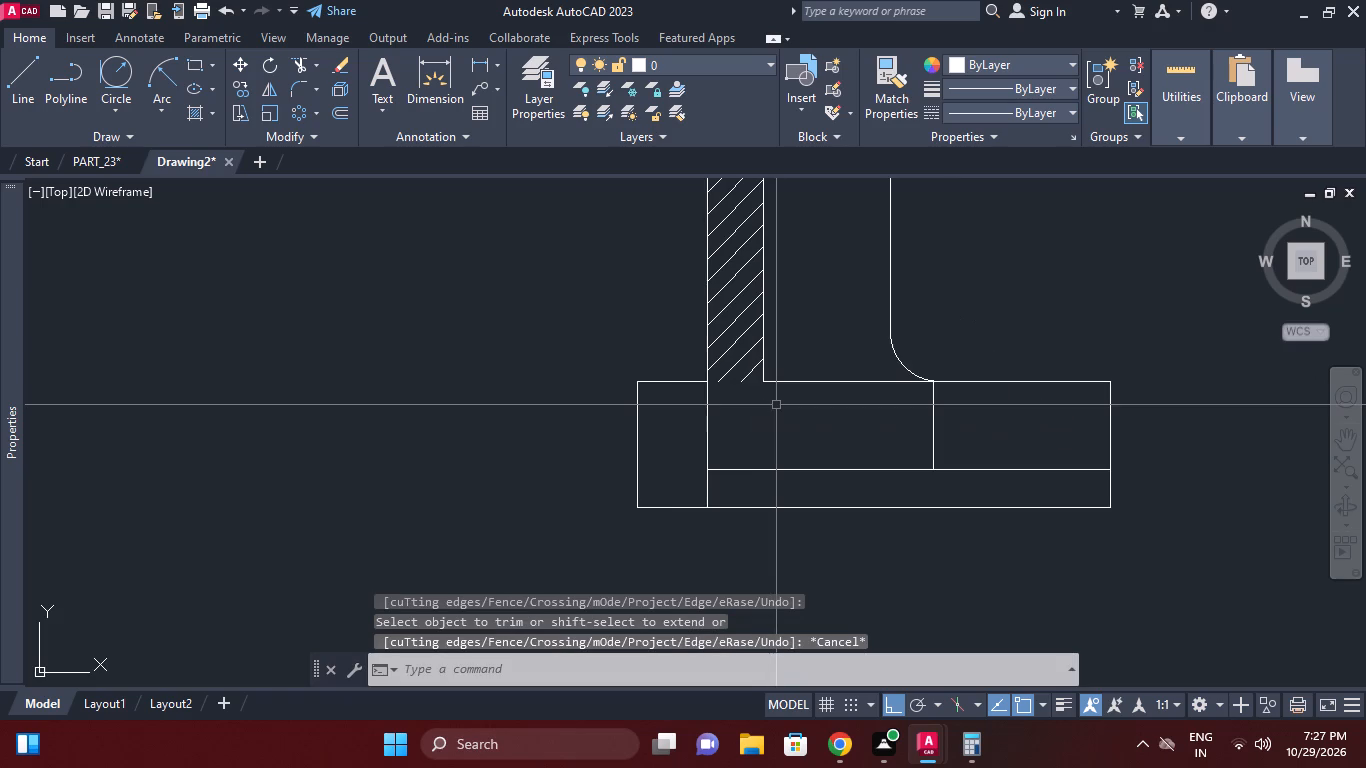
pyautogui.write('H')
pyautogui.press('space')
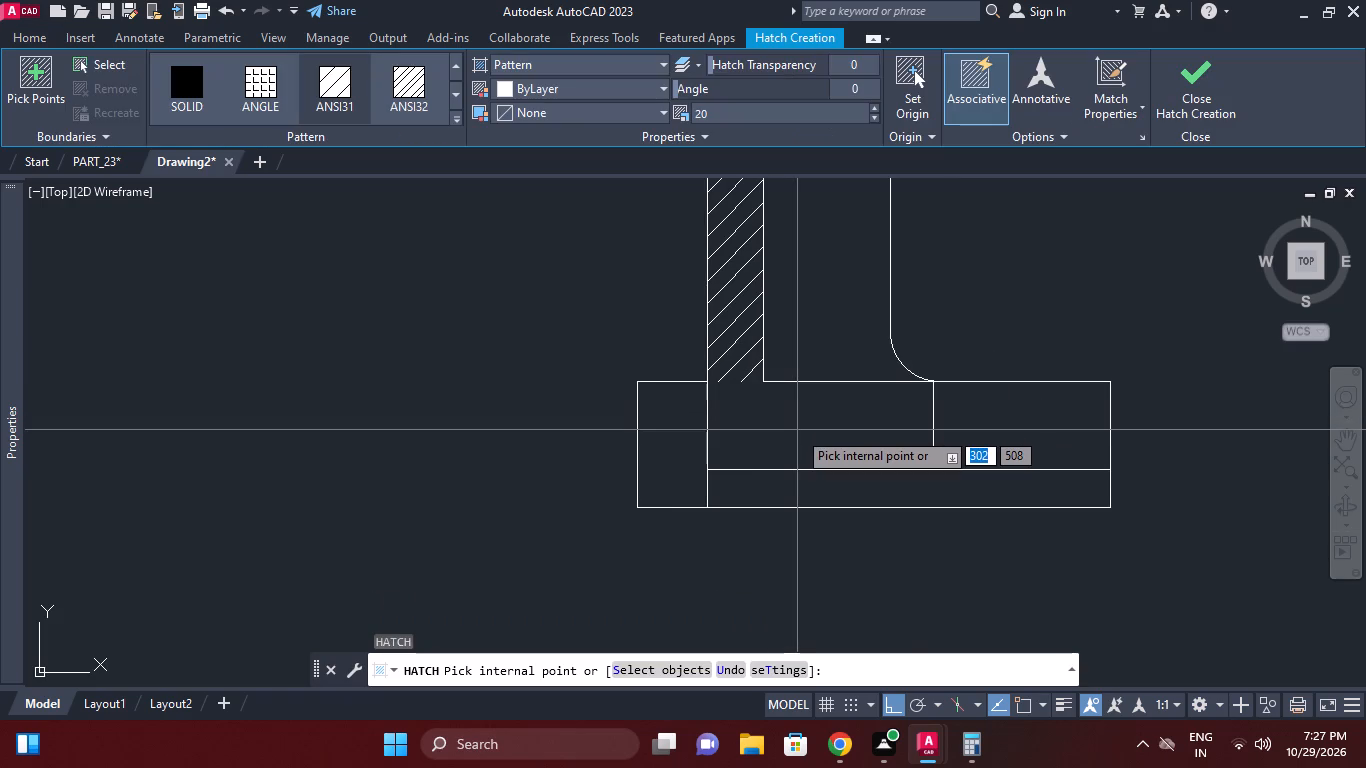
pyautogui.click(797, 430)
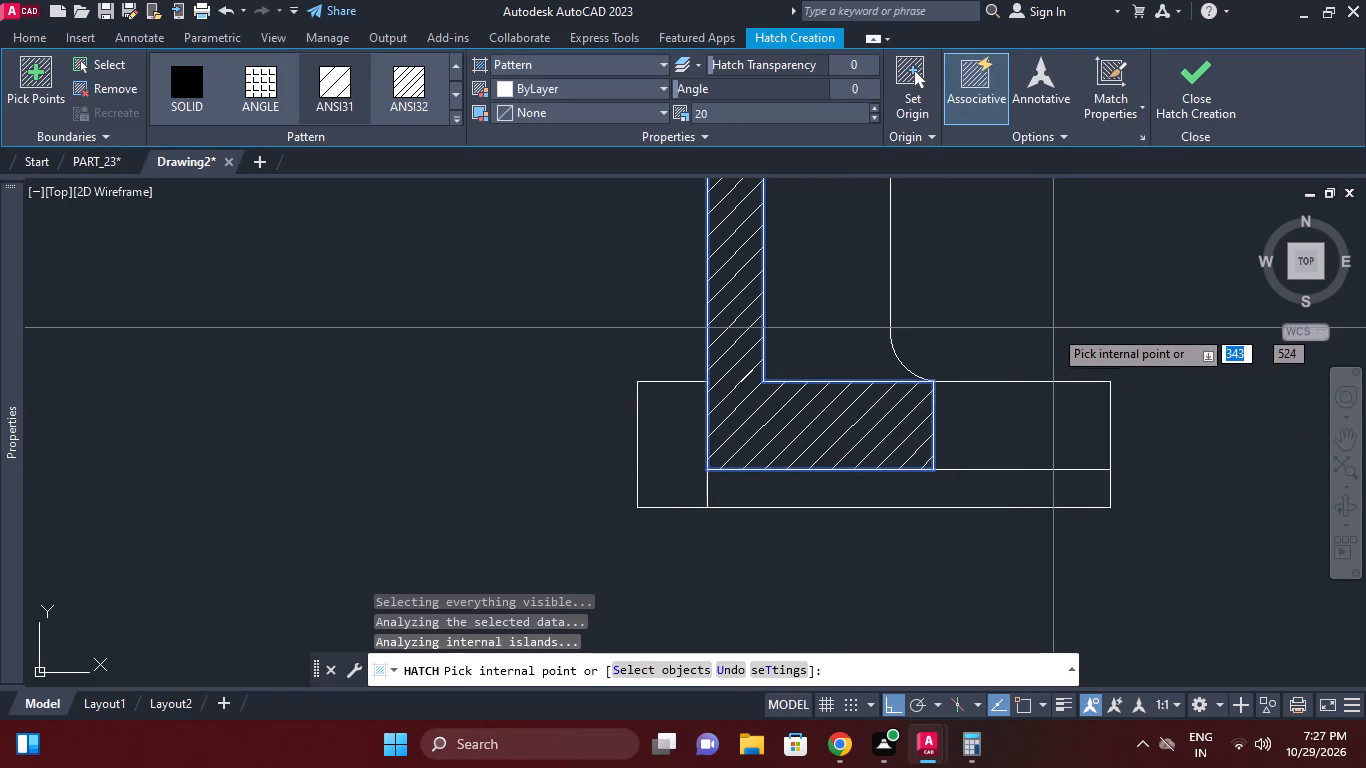
pyautogui.rightClick(1053, 328)
pyautogui.click(1090, 365)
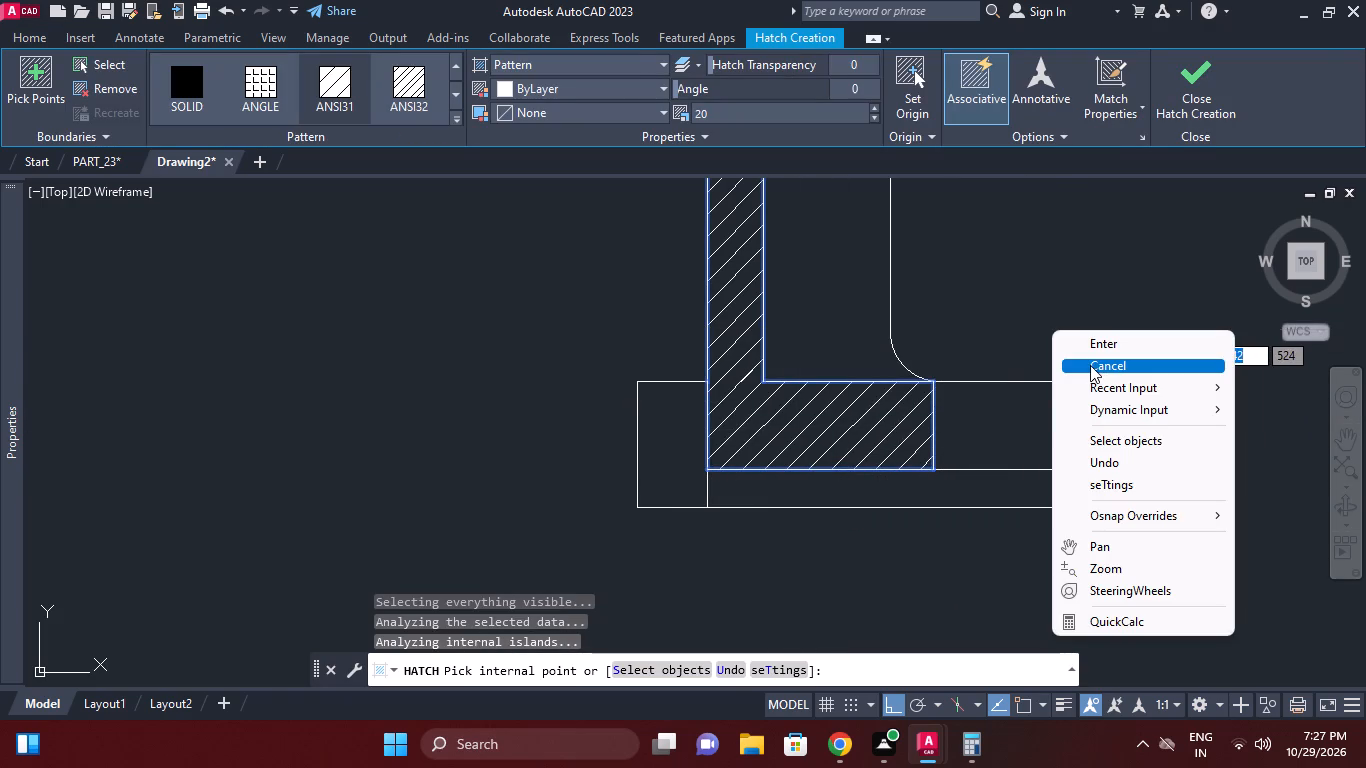
# Erase the two long horizontal construction lines running across the front view's lower lug.
pyautogui.scroll(-1, 1064, 358)
pyautogui.moveTo(1044, 429); pyautogui.dragTo(983, 538, button='middle')
pyautogui.scroll(-2, 1095, 509)
pyautogui.moveTo(1111, 480); pyautogui.dragTo(1097, 510, button='middle')
pyautogui.moveTo(1097, 511); pyautogui.dragTo(1101, 445, button='middle')
pyautogui.scroll(-1, 1103, 446)
pyautogui.moveTo(736, 409); pyautogui.dragTo(722, 390)
pyautogui.click(678, 329)
pyautogui.rightClick(678, 329)
pyautogui.click(727, 356)
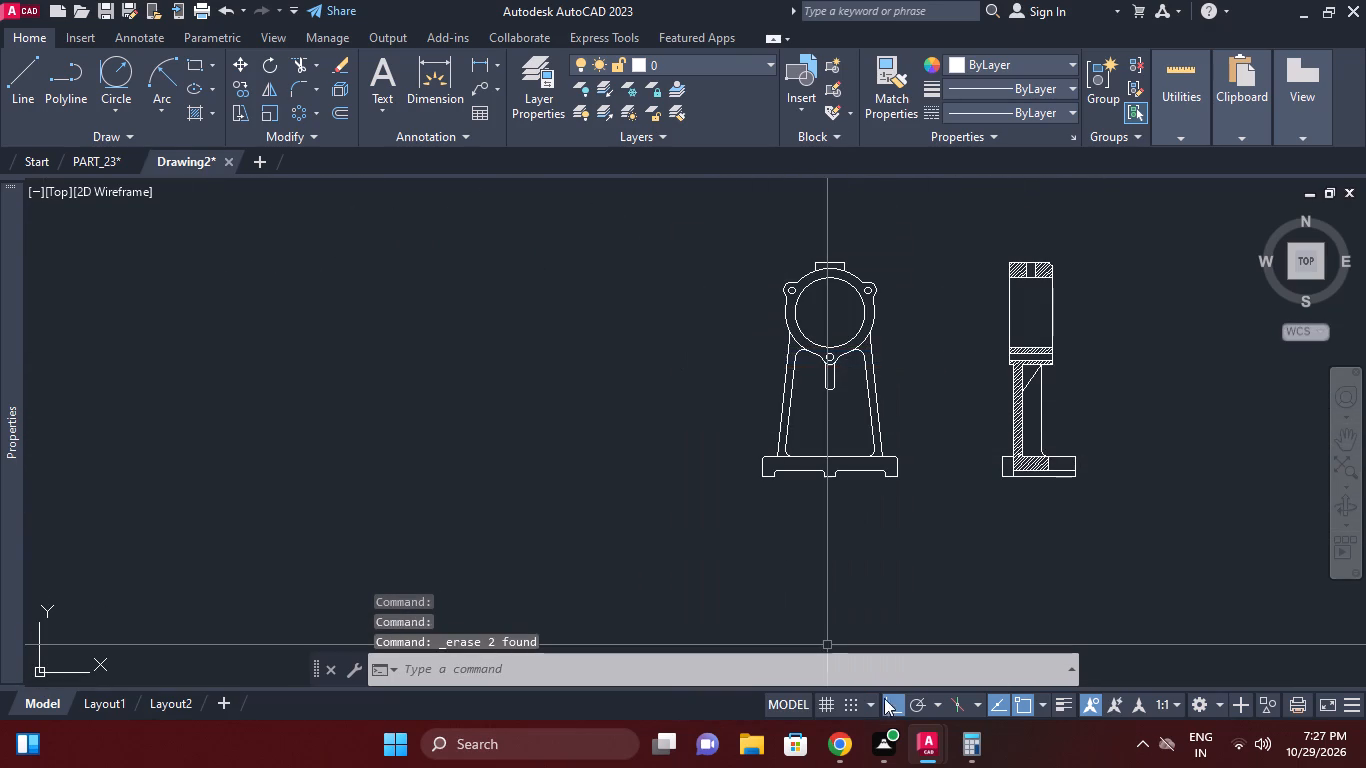
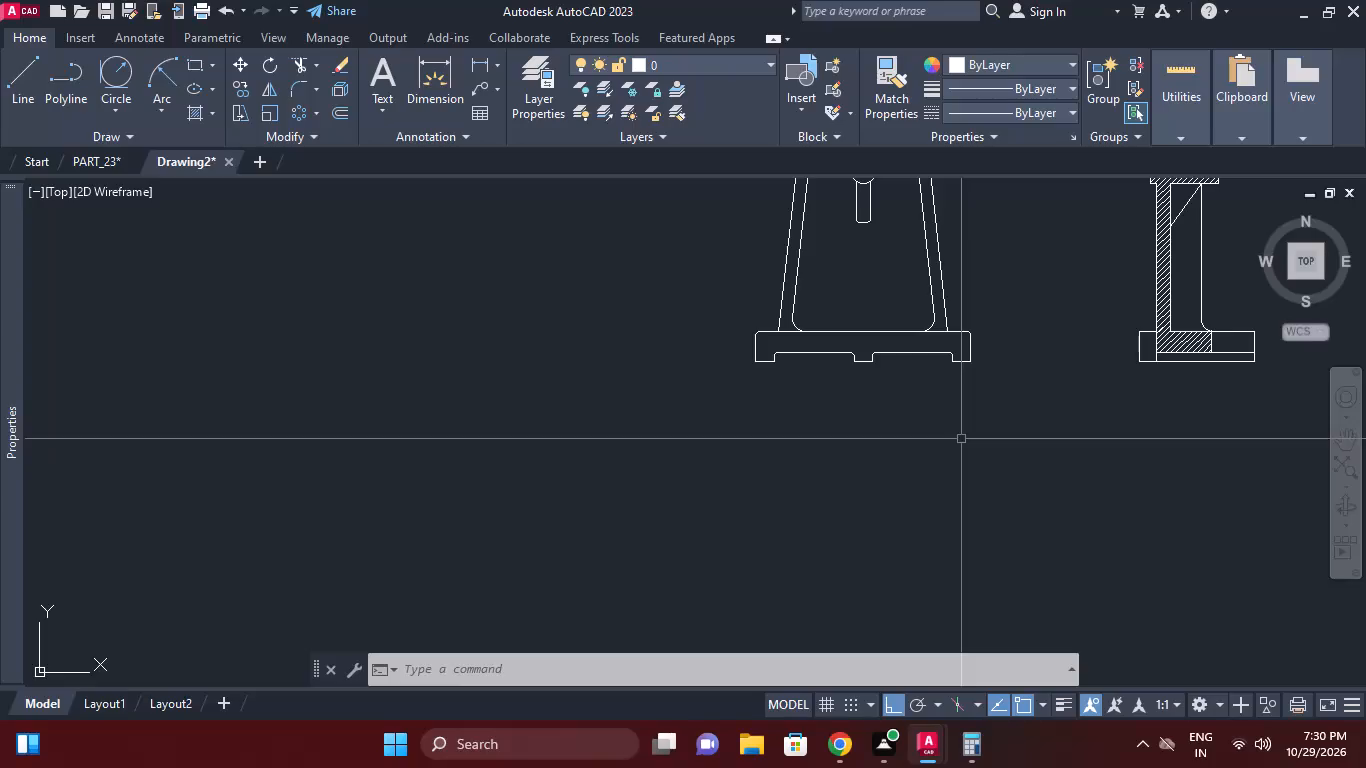
# Draw two vertical construction lines through the outer left and right edges of the front view's base.
pyautogui.scroll(1, 961, 439)
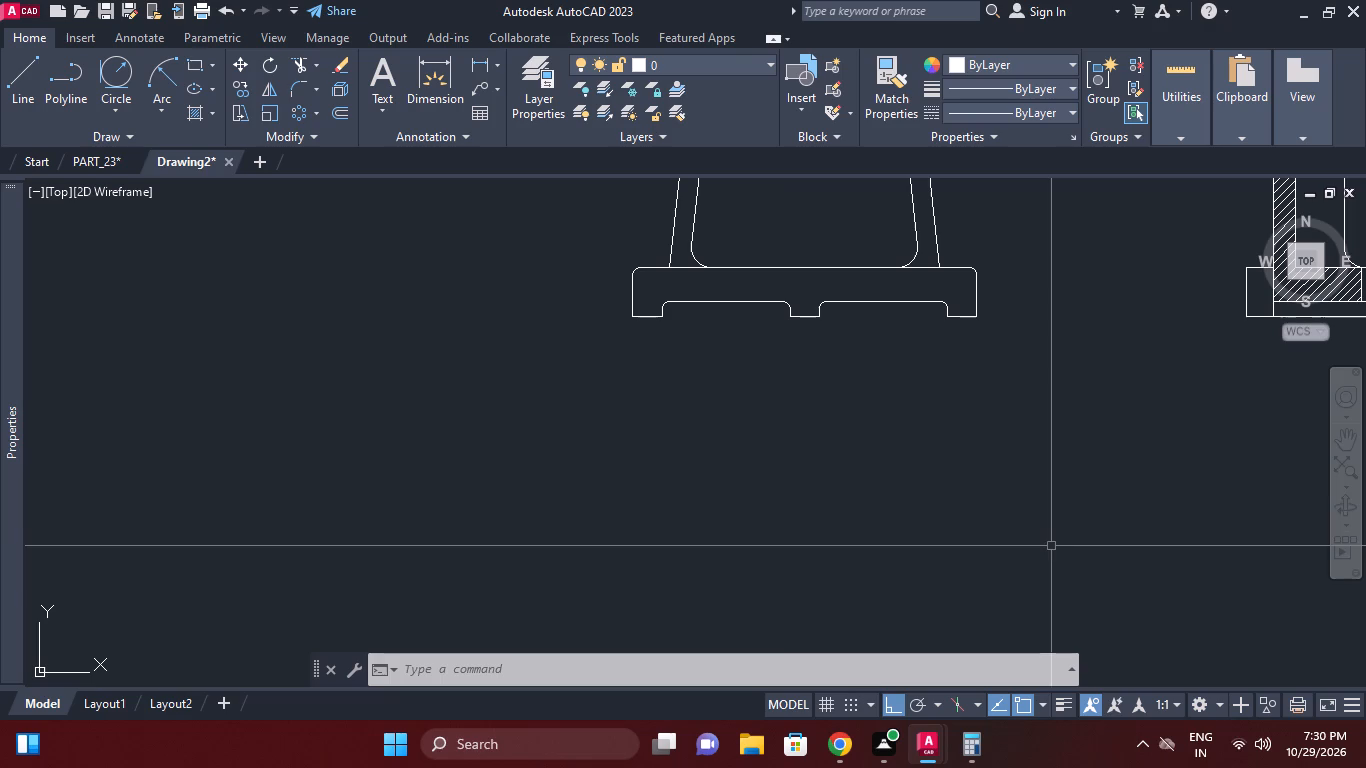
pyautogui.press('x')
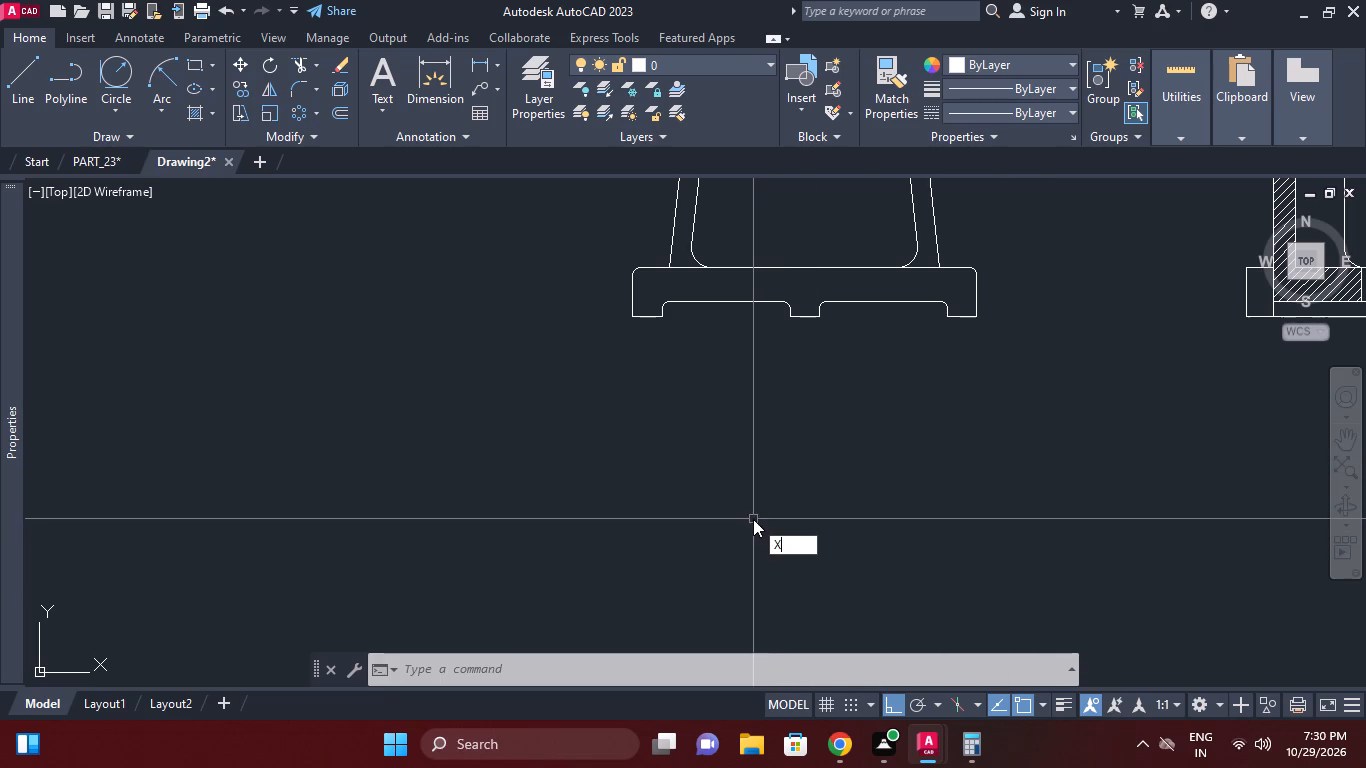
pyautogui.press('l')
pyautogui.press('space')
pyautogui.press('v')
pyautogui.press('space')
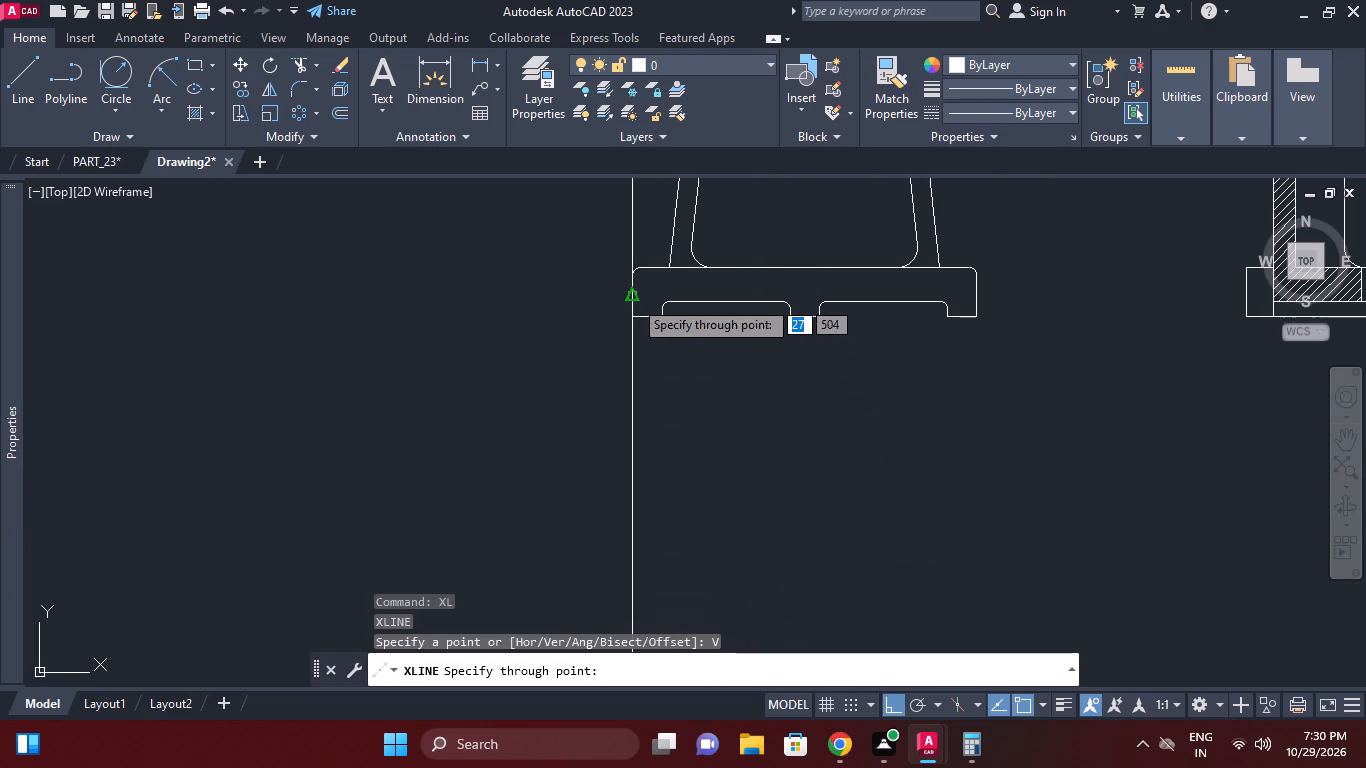
pyautogui.click(633, 298)
pyautogui.click(976, 321)
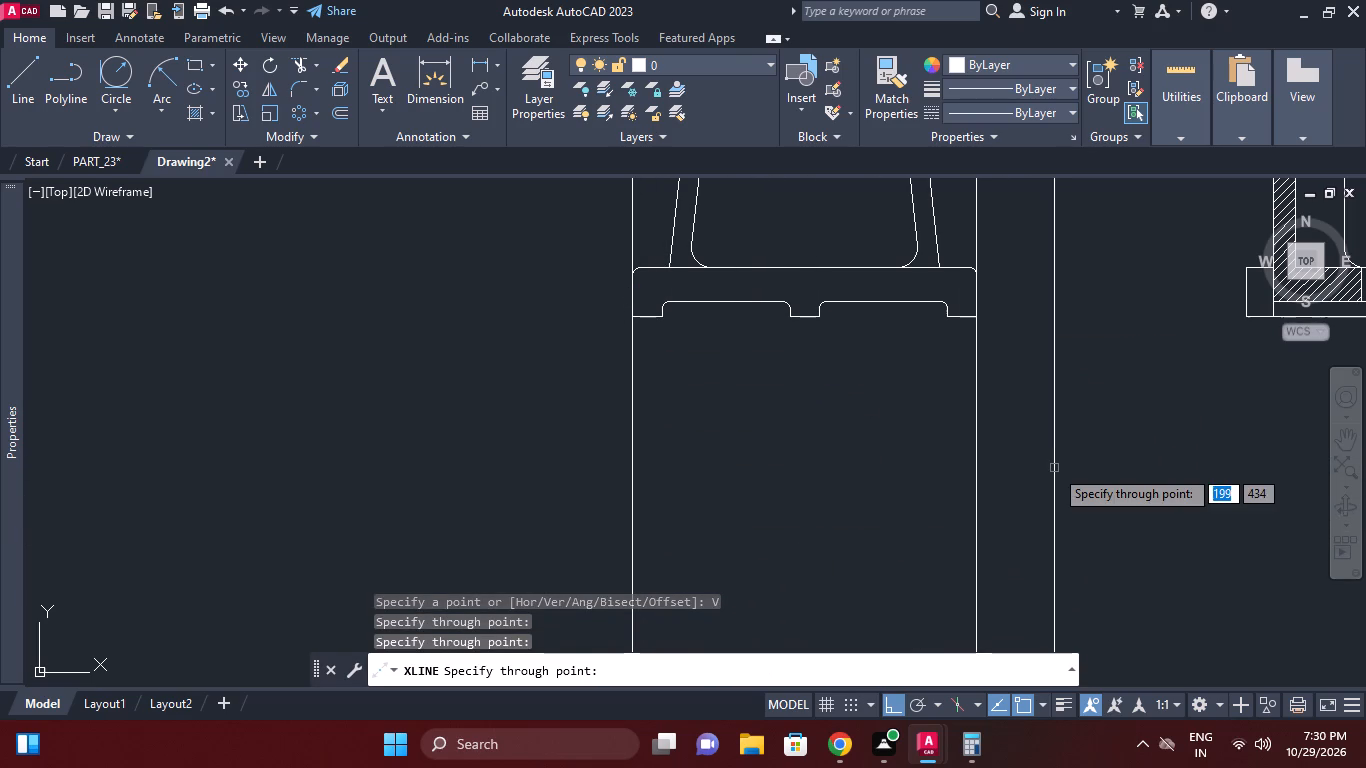
pyautogui.rightClick(1057, 468)
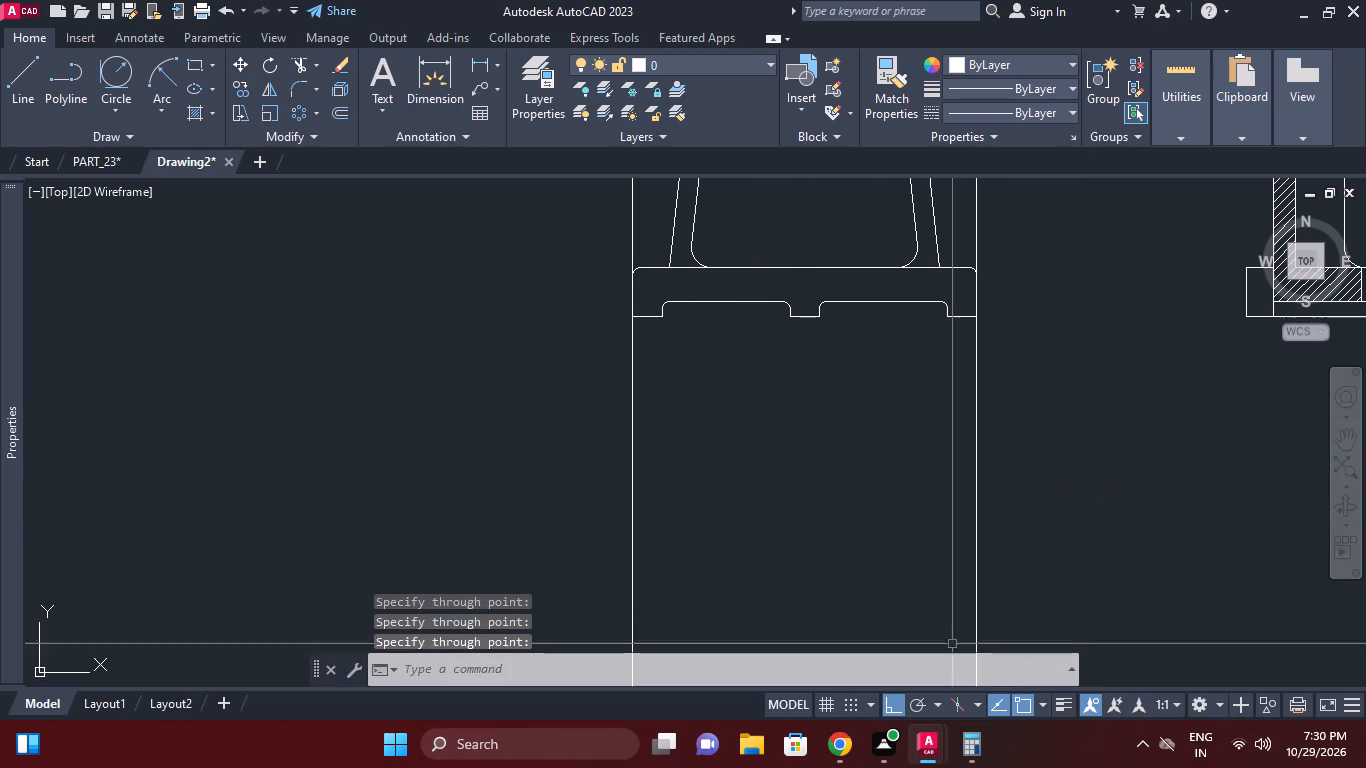
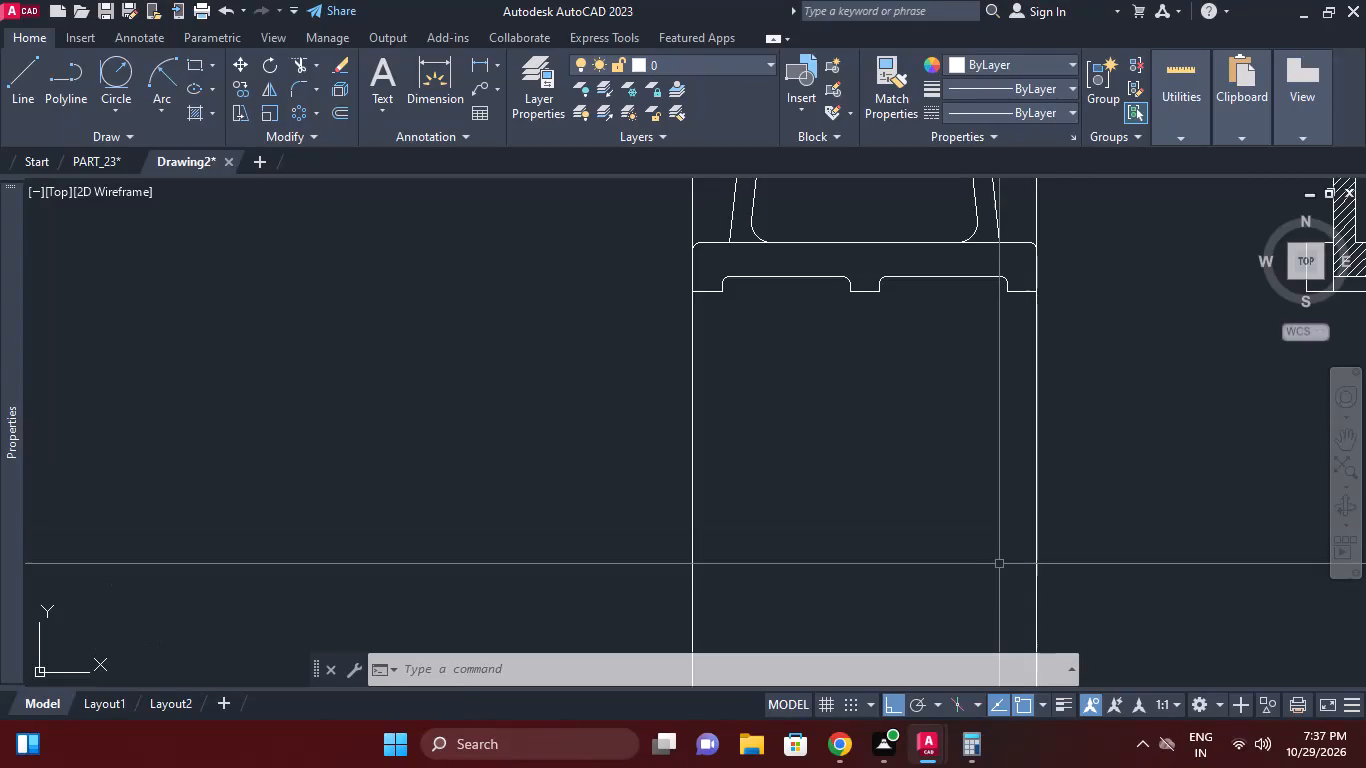
# Draw a 140 mm horizontal line between the two vertical construction lines, below the front view's base.
pyautogui.middleClick(996, 585)
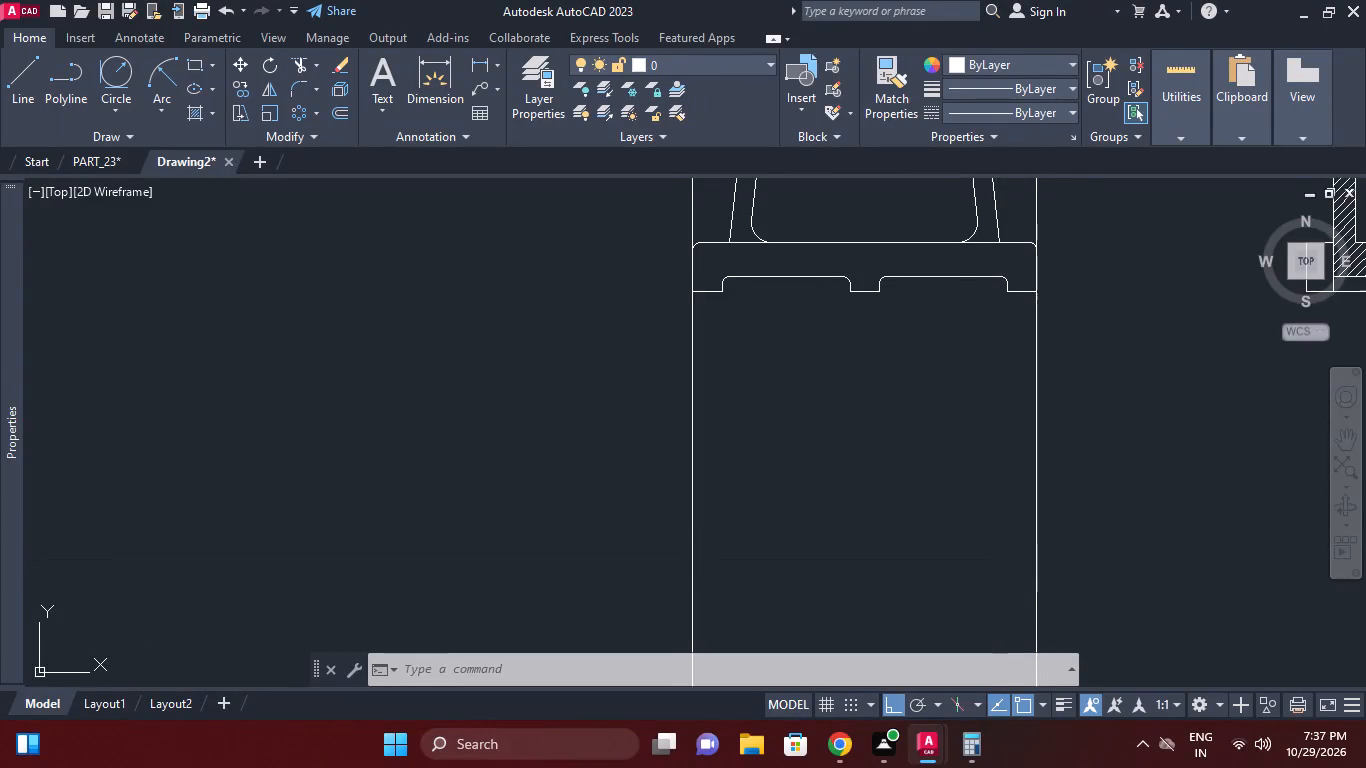
pyautogui.press('l')
pyautogui.press('space')
pyautogui.click(696, 414)
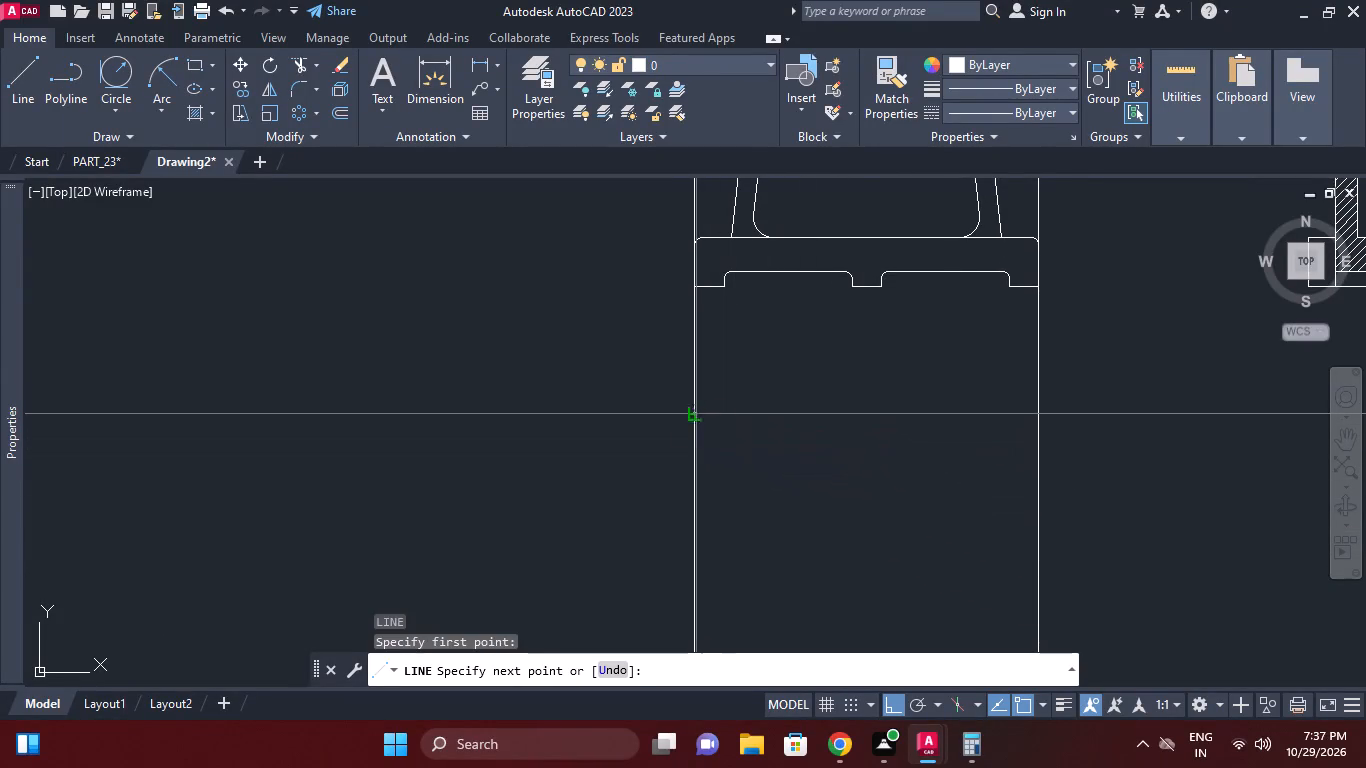
pyautogui.click(1044, 413)
pyautogui.press('Escape')
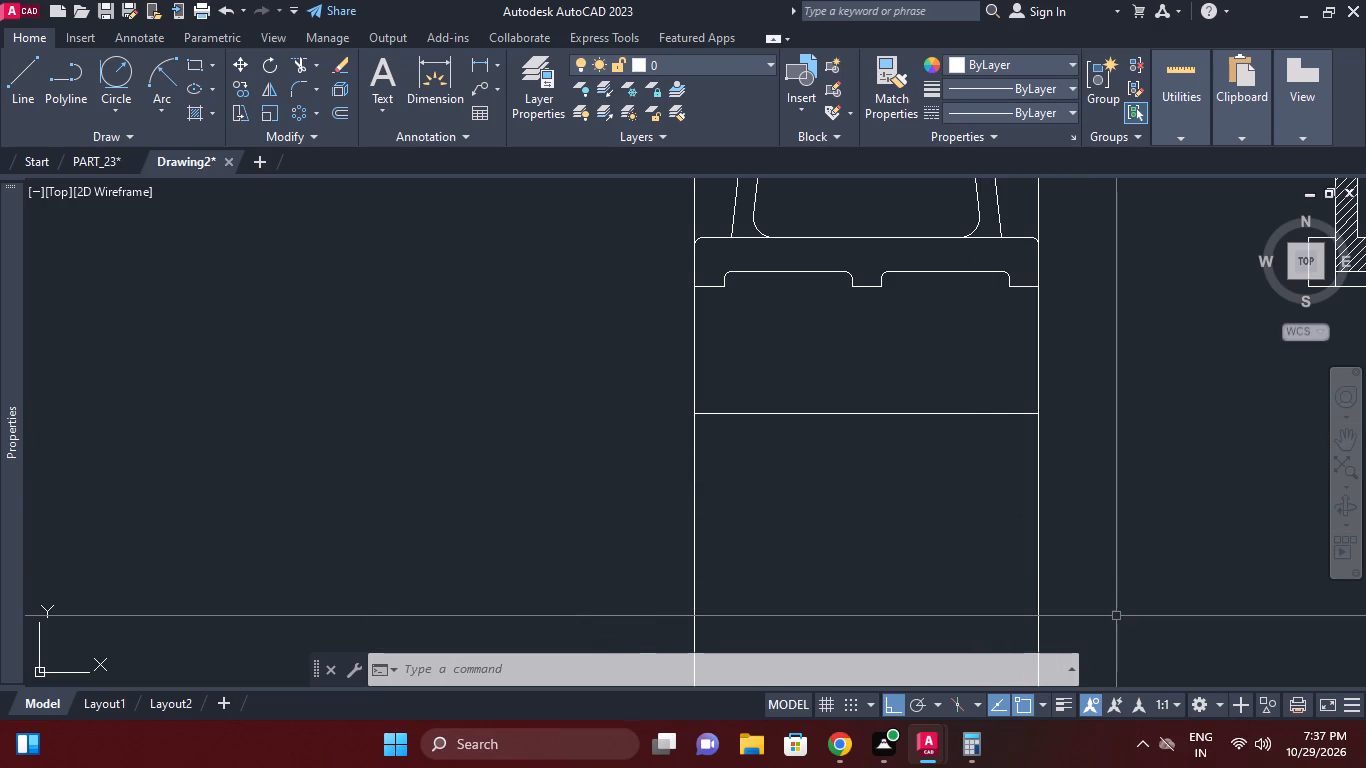
# Start an Offset for the projection geometry below the front view.
pyautogui.write('O')
pyautogui.press('space')
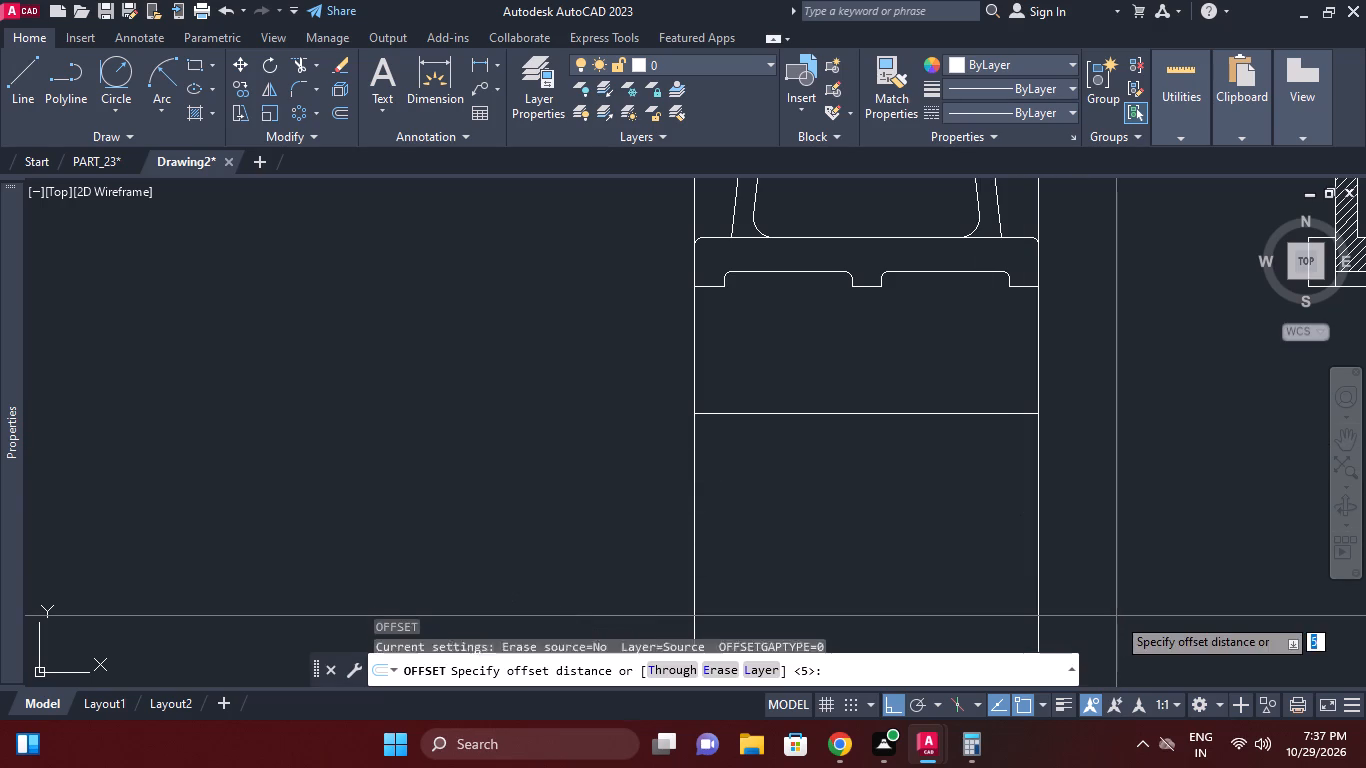
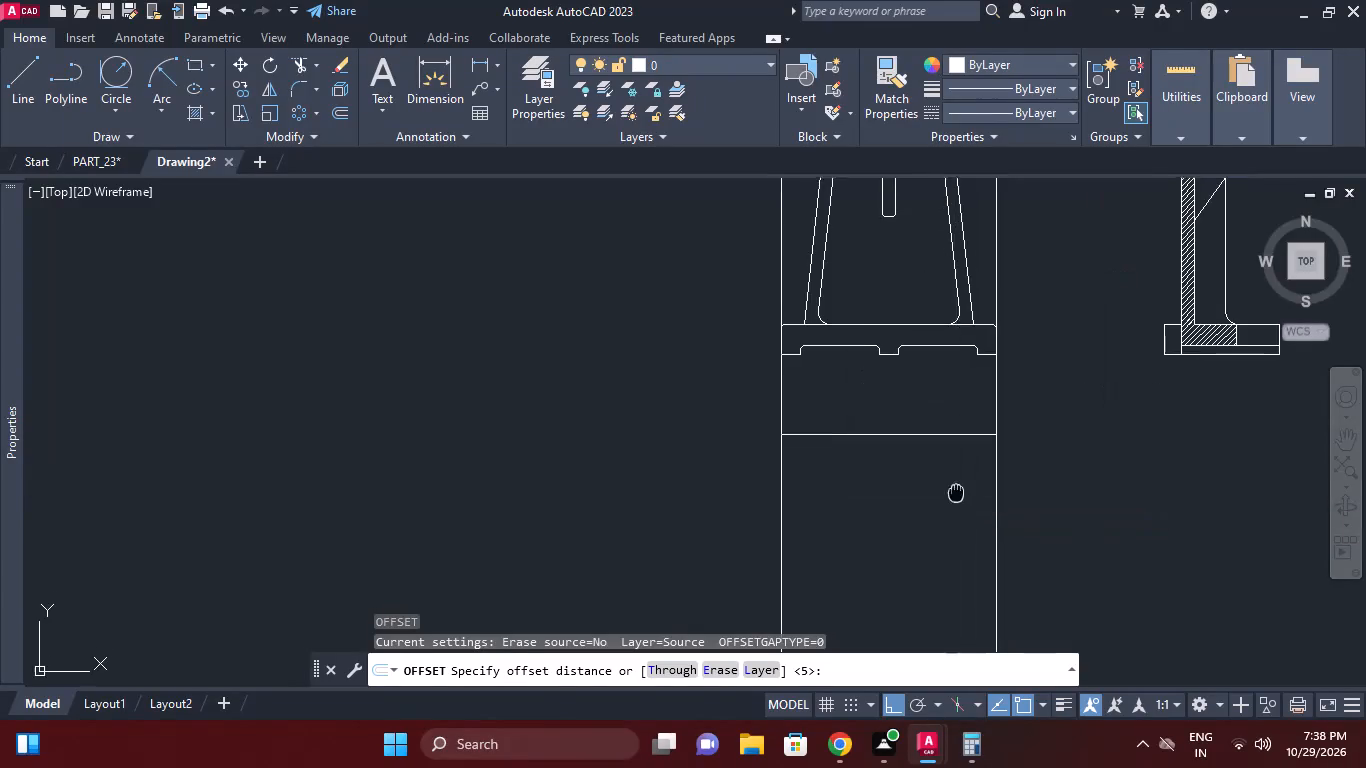
# Offset the 140 mm horizontal line 75 mm downward below the front view.
pyautogui.press('Escape')
pyautogui.write('O')
pyautogui.press('space')
pyautogui.write('75')
pyautogui.press('Return')
pyautogui.click(959, 417)
pyautogui.click(945, 475)
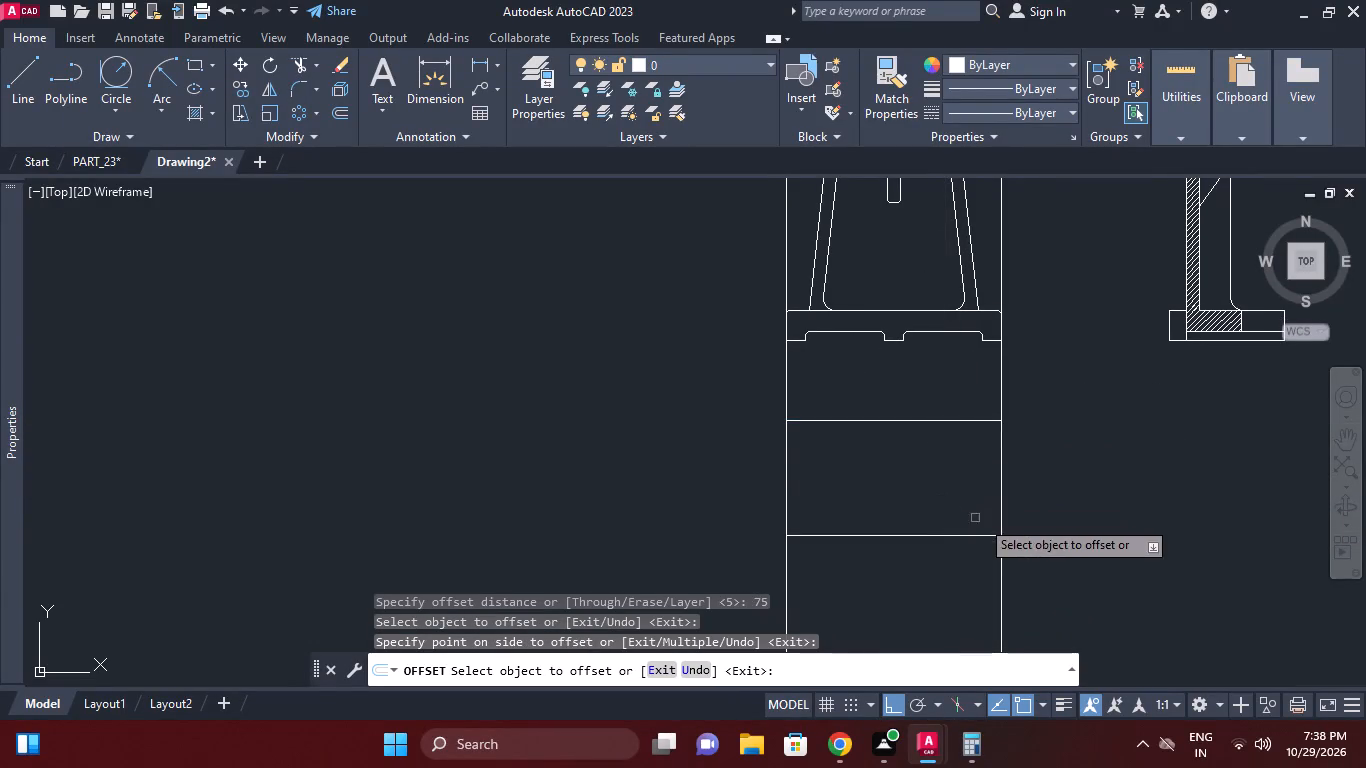
pyautogui.press('Escape')
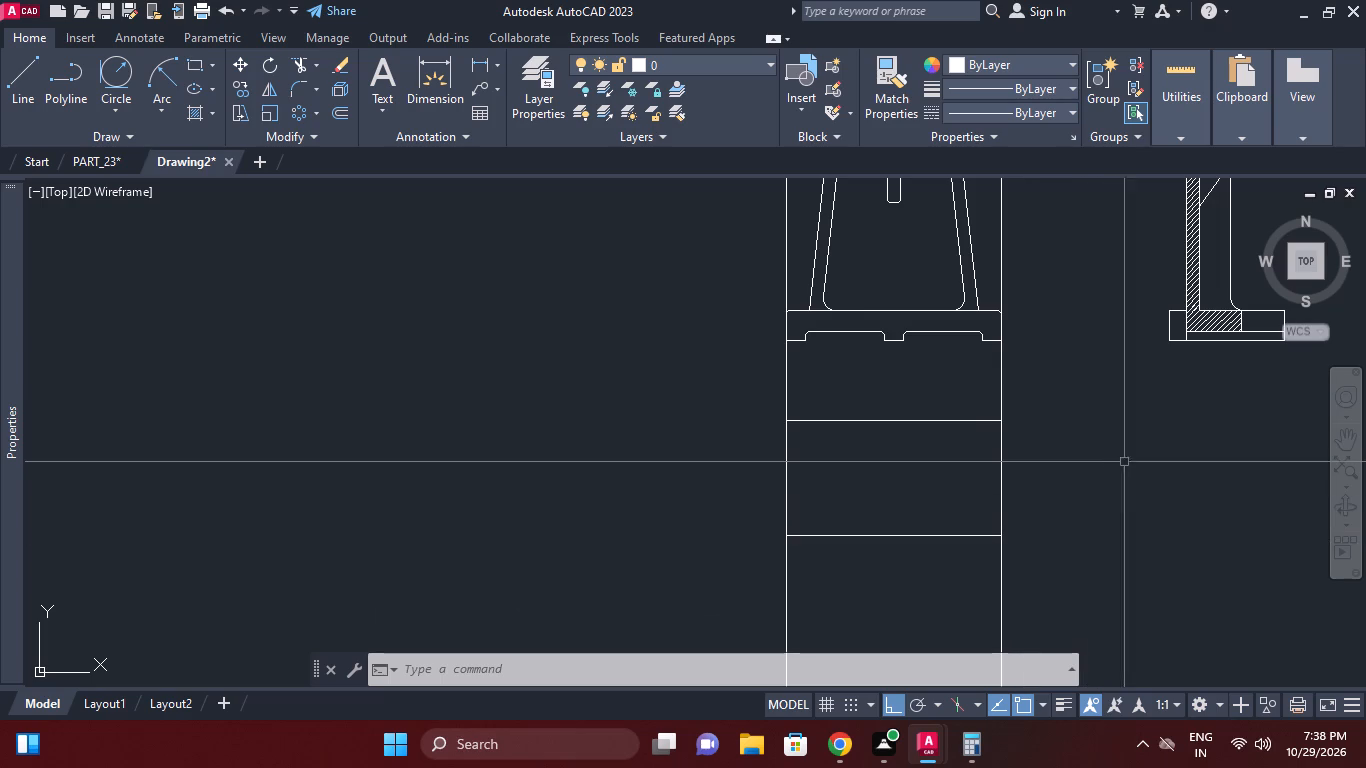
# Fillet the upper outer corner of the side view's base, on the side nearest the front view, with radius 8.
pyautogui.moveTo(1091, 497); pyautogui.dragTo(1052, 521, button='middle')
pyautogui.moveTo(1134, 433); pyautogui.dragTo(1115, 486, button='middle')
pyautogui.scroll(2, 1099, 404)
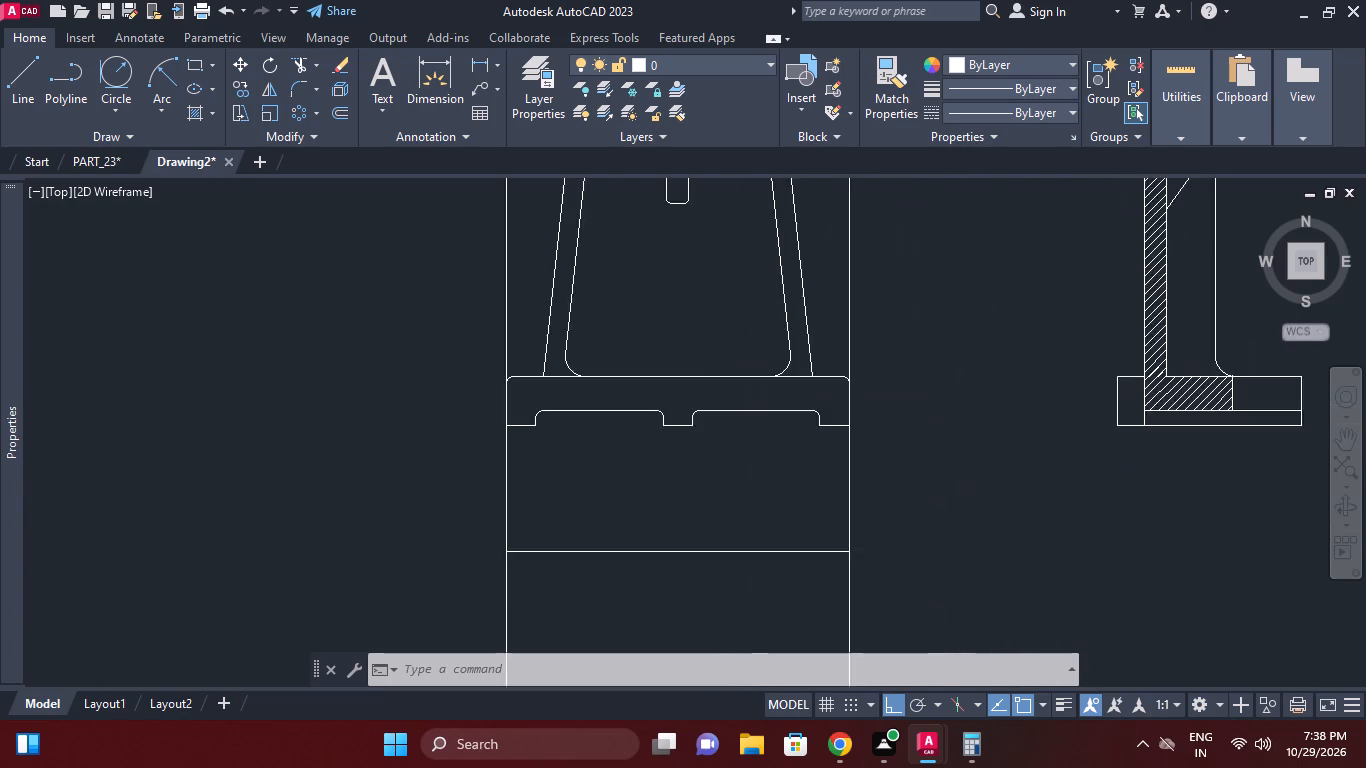
pyautogui.moveTo(1096, 414); pyautogui.dragTo(1081, 443, button='middle')
pyautogui.write('F')
pyautogui.press('space')
pyautogui.write('R 8')
pyautogui.press('space')
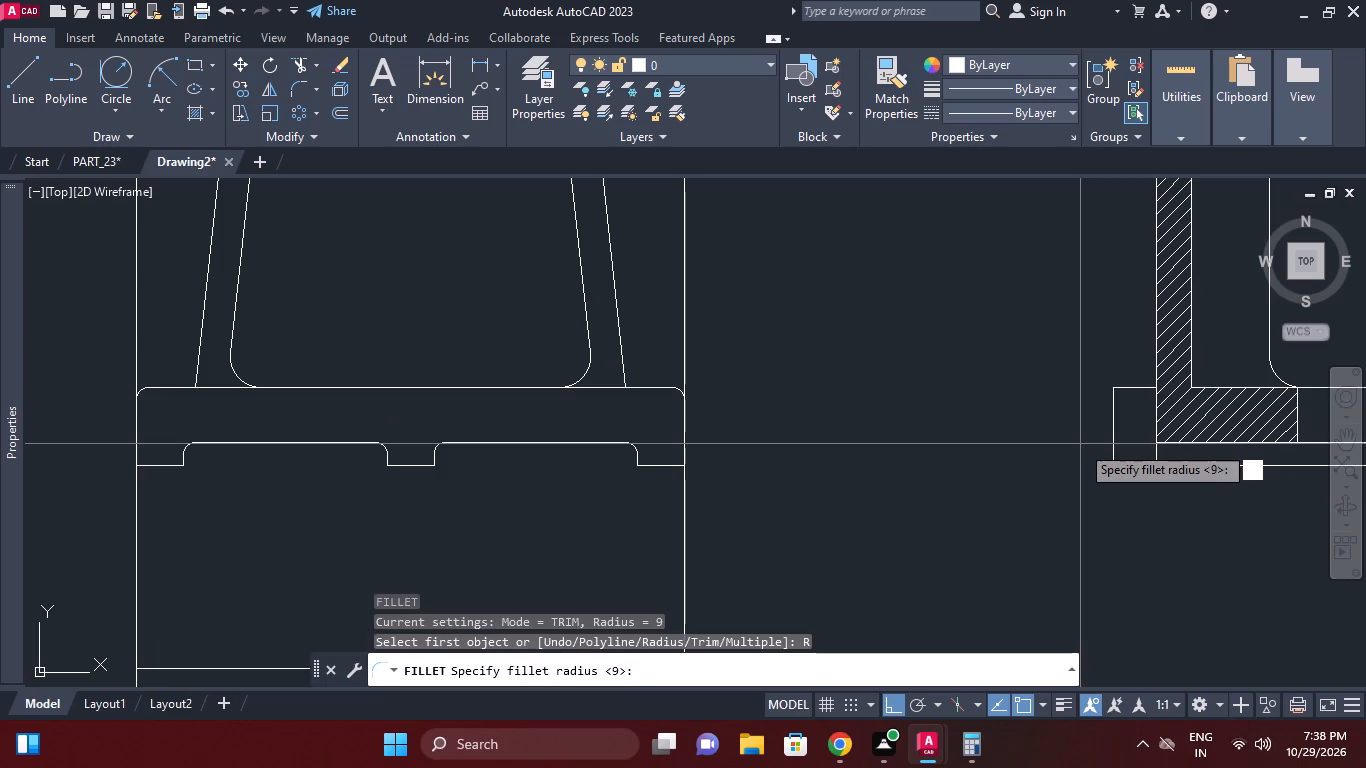
pyautogui.click(1106, 416)
pyautogui.click(1111, 409)
pyautogui.click(1130, 388)
pyautogui.scroll(-1, 1121, 457)
pyautogui.moveTo(1112, 455); pyautogui.dragTo(1084, 443, button='middle')
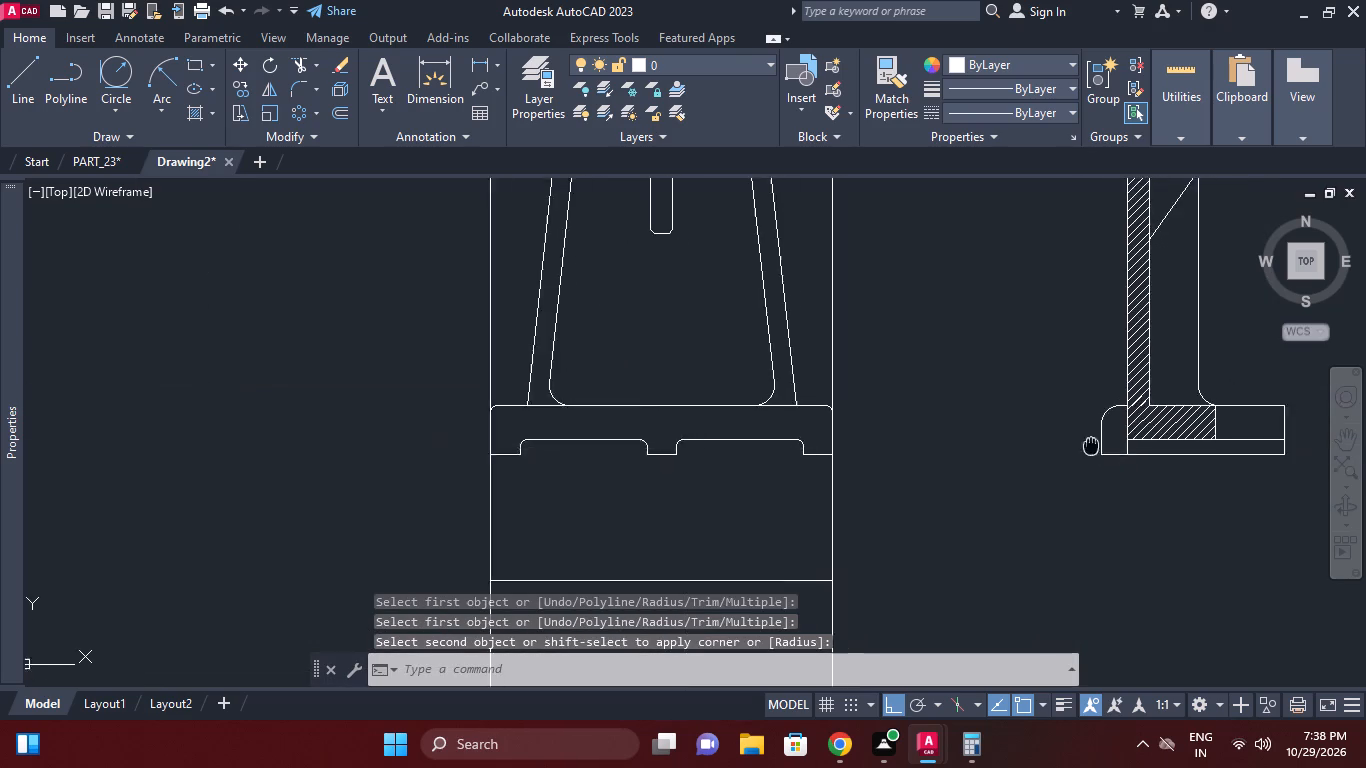
pyautogui.moveTo(1084, 443); pyautogui.dragTo(1045, 438, button='middle')
pyautogui.press('Escape')
# Copy the two horizontal projection lines below the front view across to the space below the side view.
pyautogui.moveTo(1037, 475); pyautogui.dragTo(1057, 442, button='middle')
pyautogui.middleClick(1034, 488)
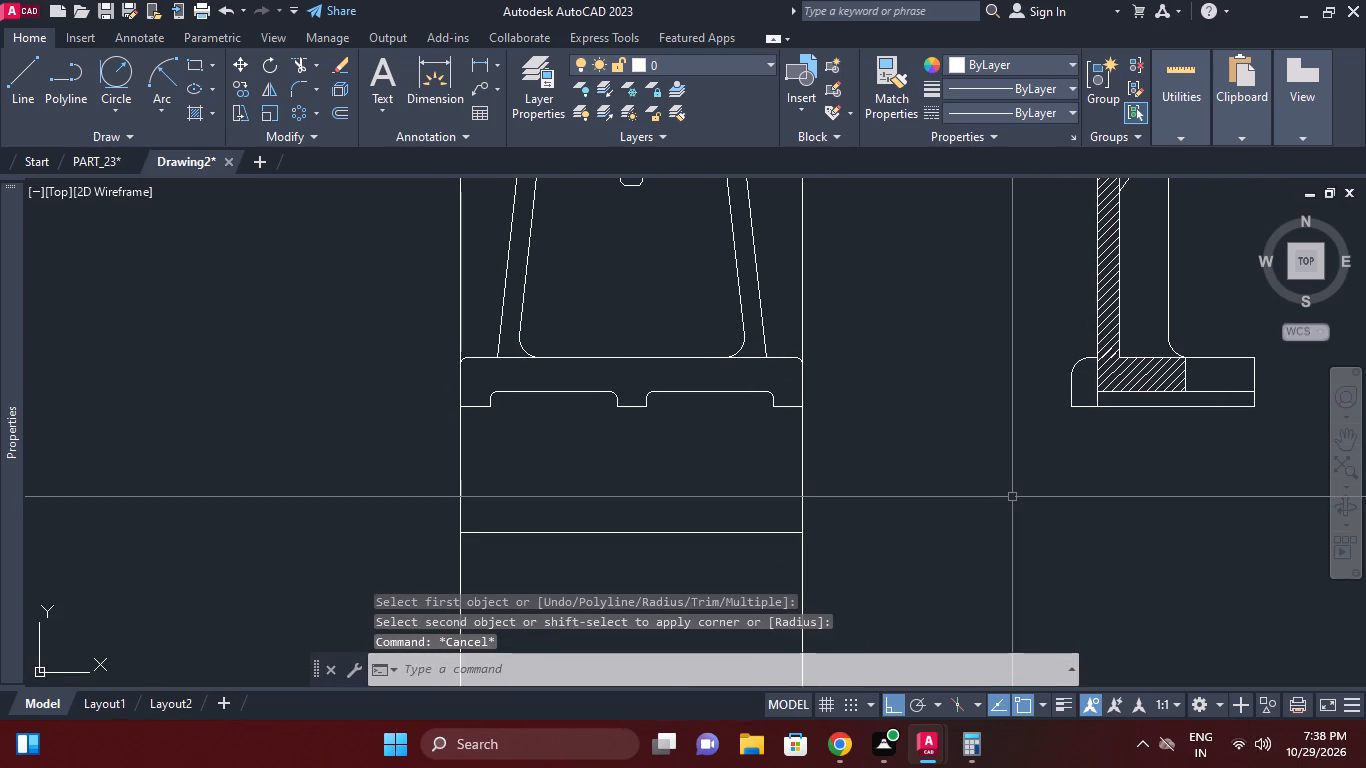
pyautogui.moveTo(975, 516); pyautogui.dragTo(973, 481, button='middle')
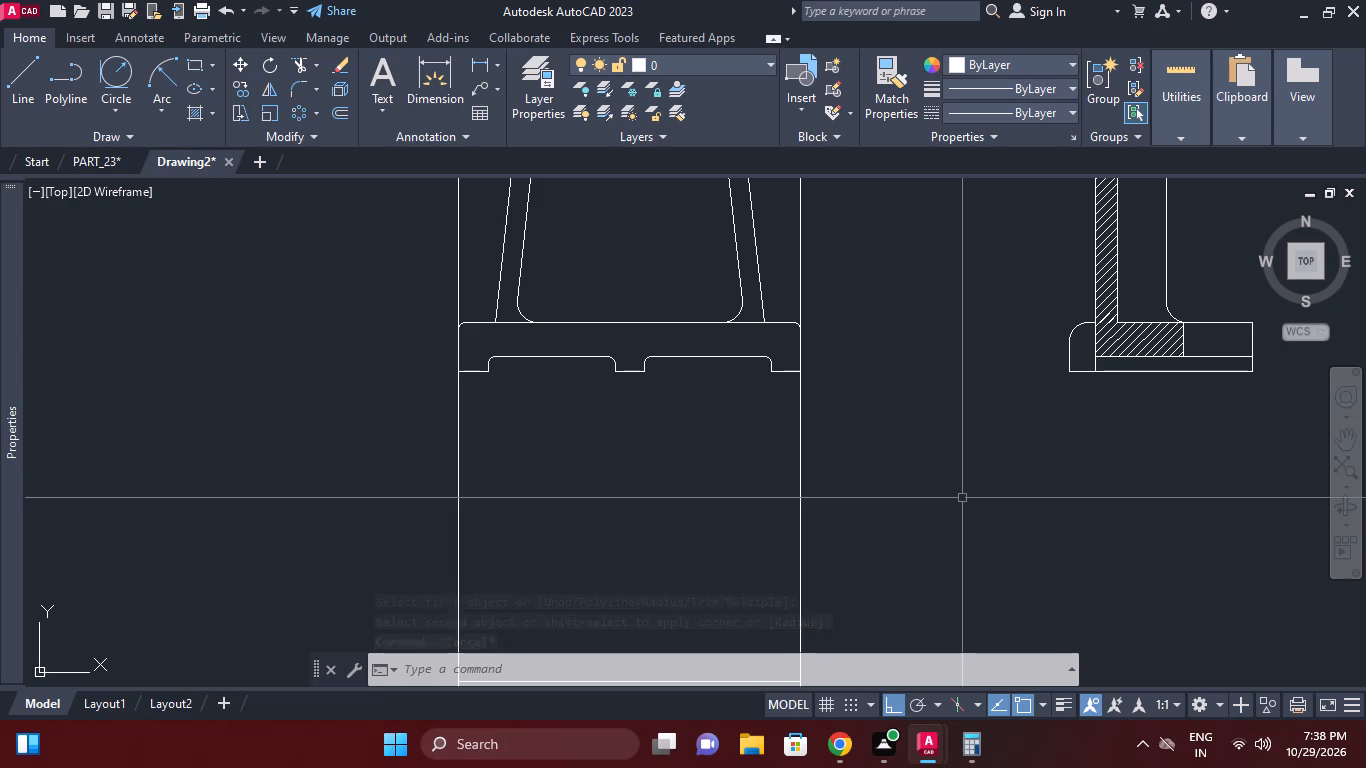
pyautogui.moveTo(1045, 510); pyautogui.dragTo(1032, 461, button='middle')
pyautogui.click(425, 402)
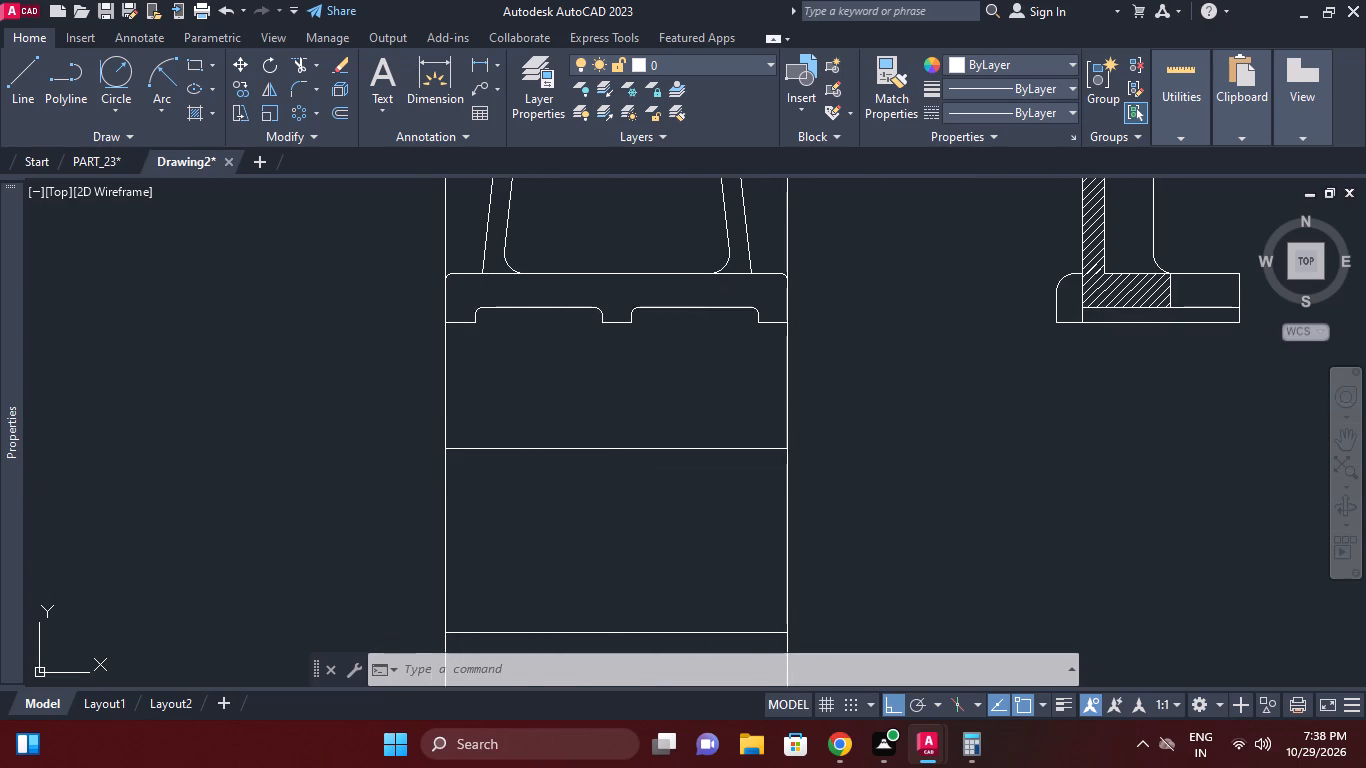
pyautogui.scroll(-1, 744, 566)
pyautogui.moveTo(743, 561); pyautogui.dragTo(762, 467, button='middle')
pyautogui.click(903, 545)
pyautogui.rightClick(891, 518)
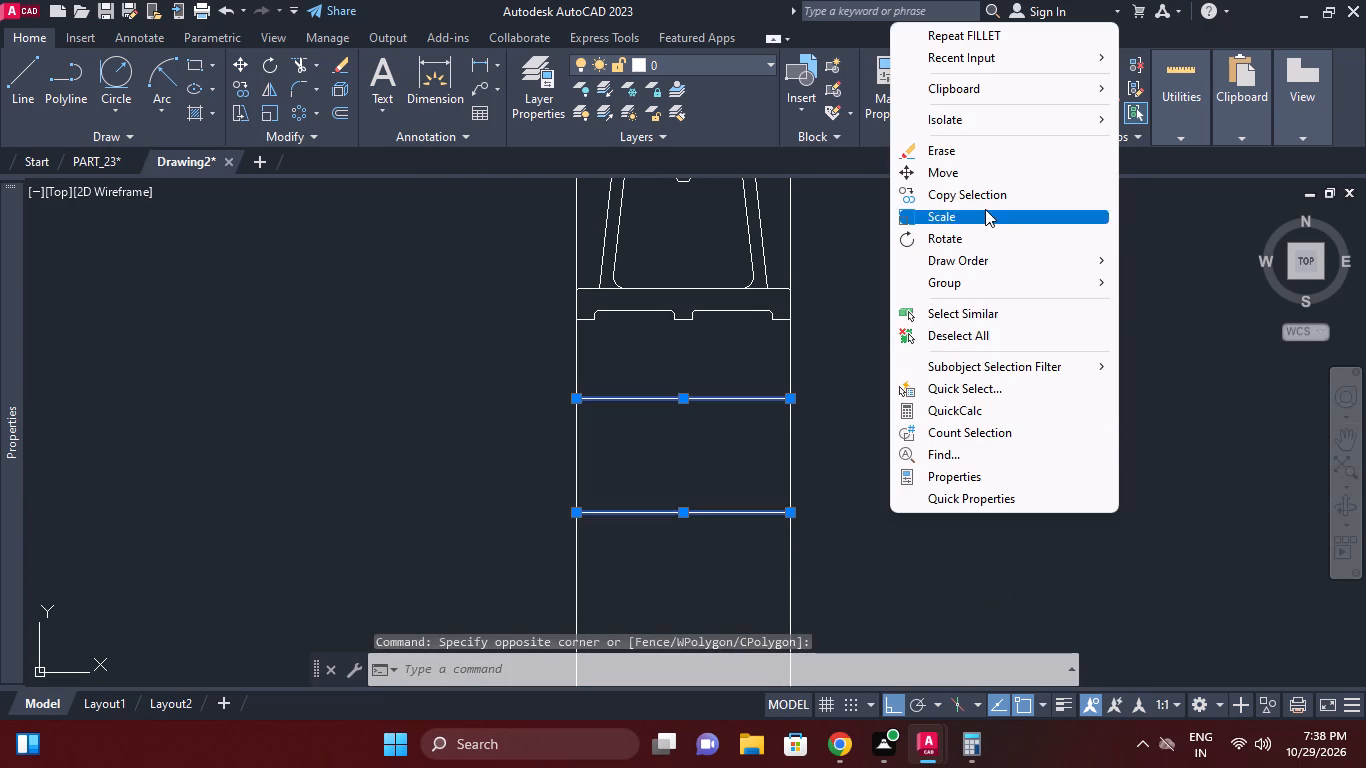
pyautogui.click(992, 200)
pyautogui.click(833, 479)
pyautogui.click(1176, 471)
pyautogui.press('Escape')
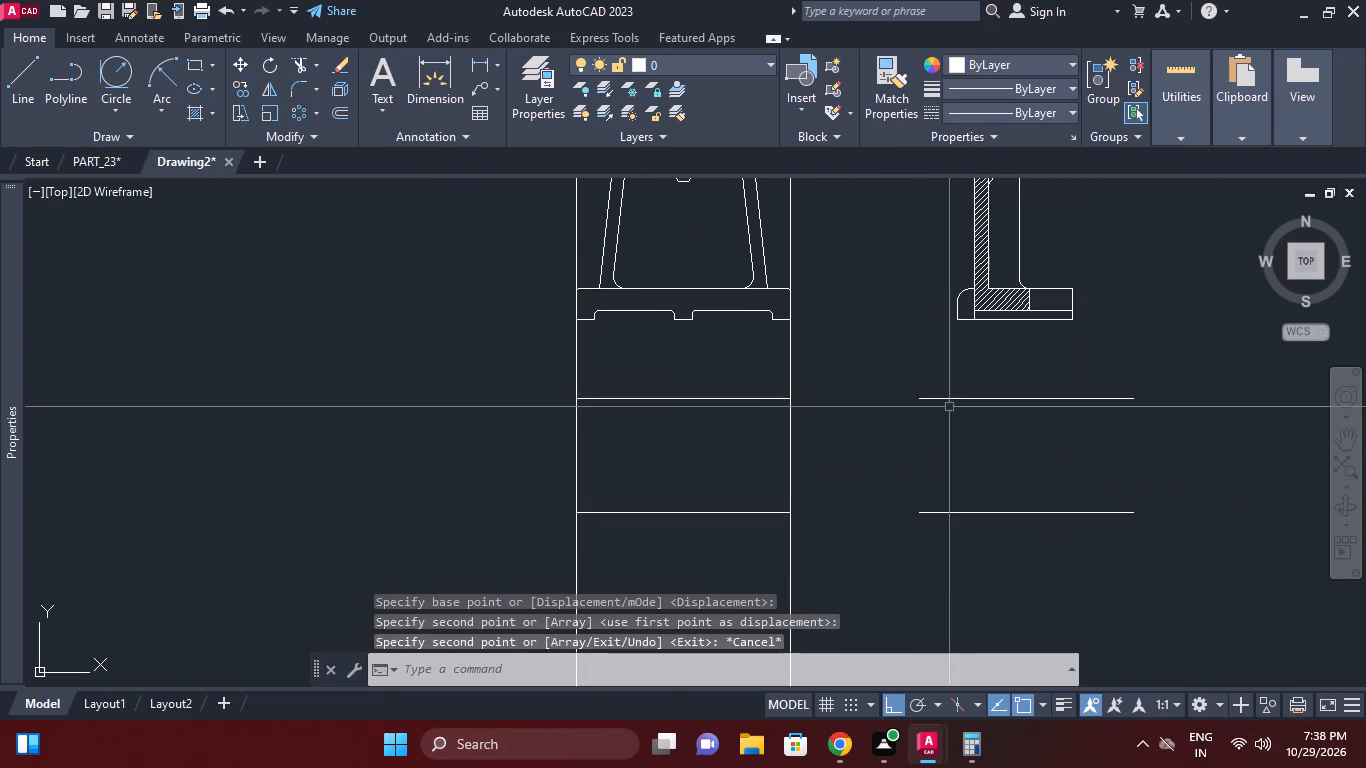
# Rotate the two copied lines 90° so they stand vertical below the side view.
pyautogui.click(923, 387)
pyautogui.click(1168, 569)
pyautogui.moveTo(1112, 591); pyautogui.dragTo(1098, 559)
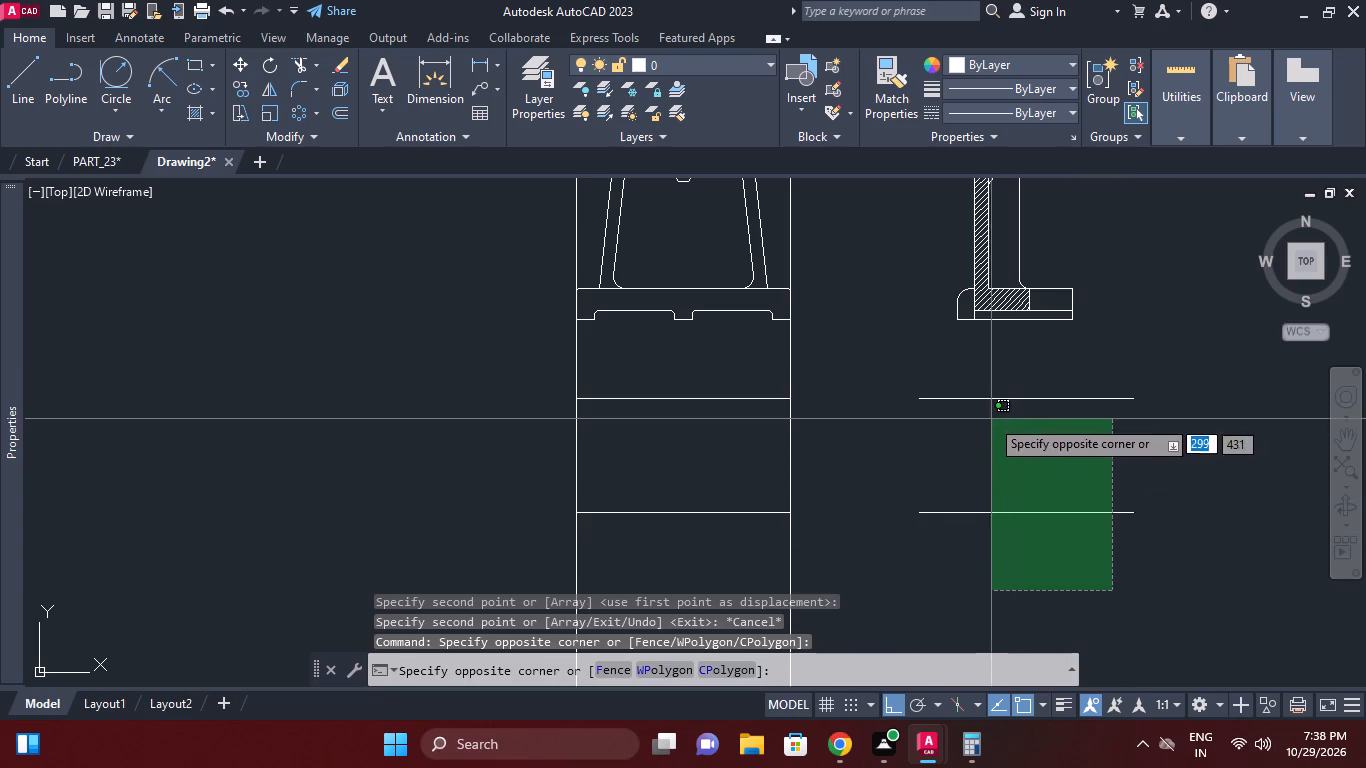
pyautogui.click(983, 373)
pyautogui.press('r')
pyautogui.press('o')
pyautogui.press('space')
pyautogui.click(1107, 422)
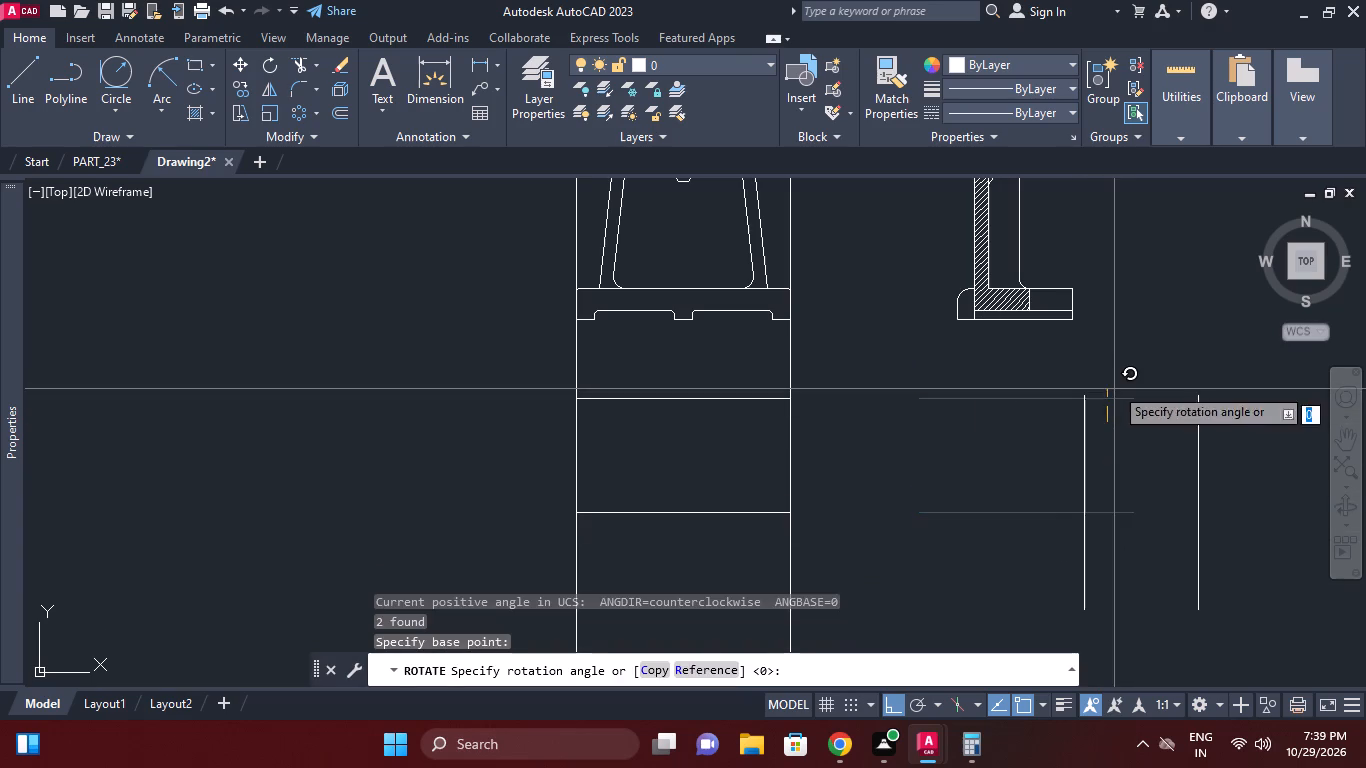
pyautogui.click(1115, 378)
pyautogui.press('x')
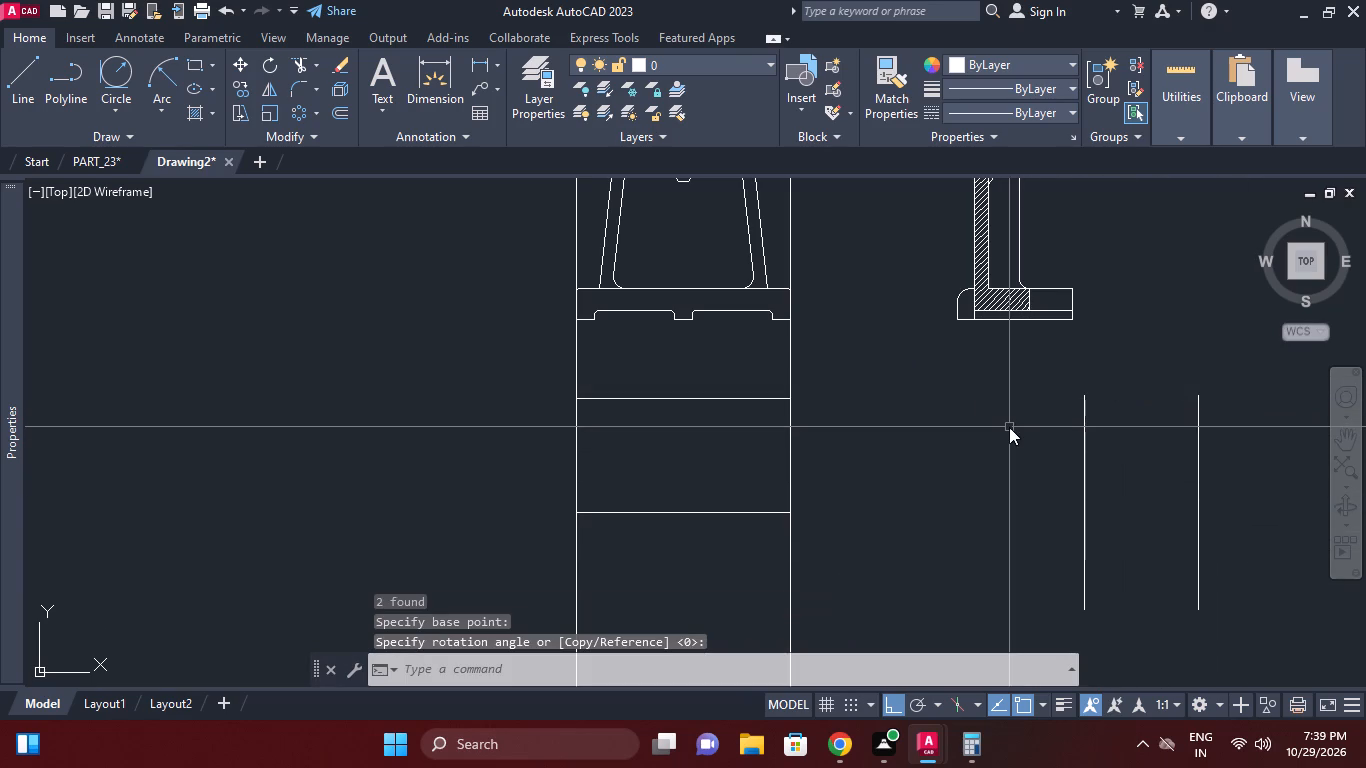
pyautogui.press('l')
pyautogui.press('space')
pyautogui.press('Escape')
# Move the two vertical lines slightly upward, closer to the side view's base.
pyautogui.moveTo(1203, 639); pyautogui.dragTo(1182, 596)
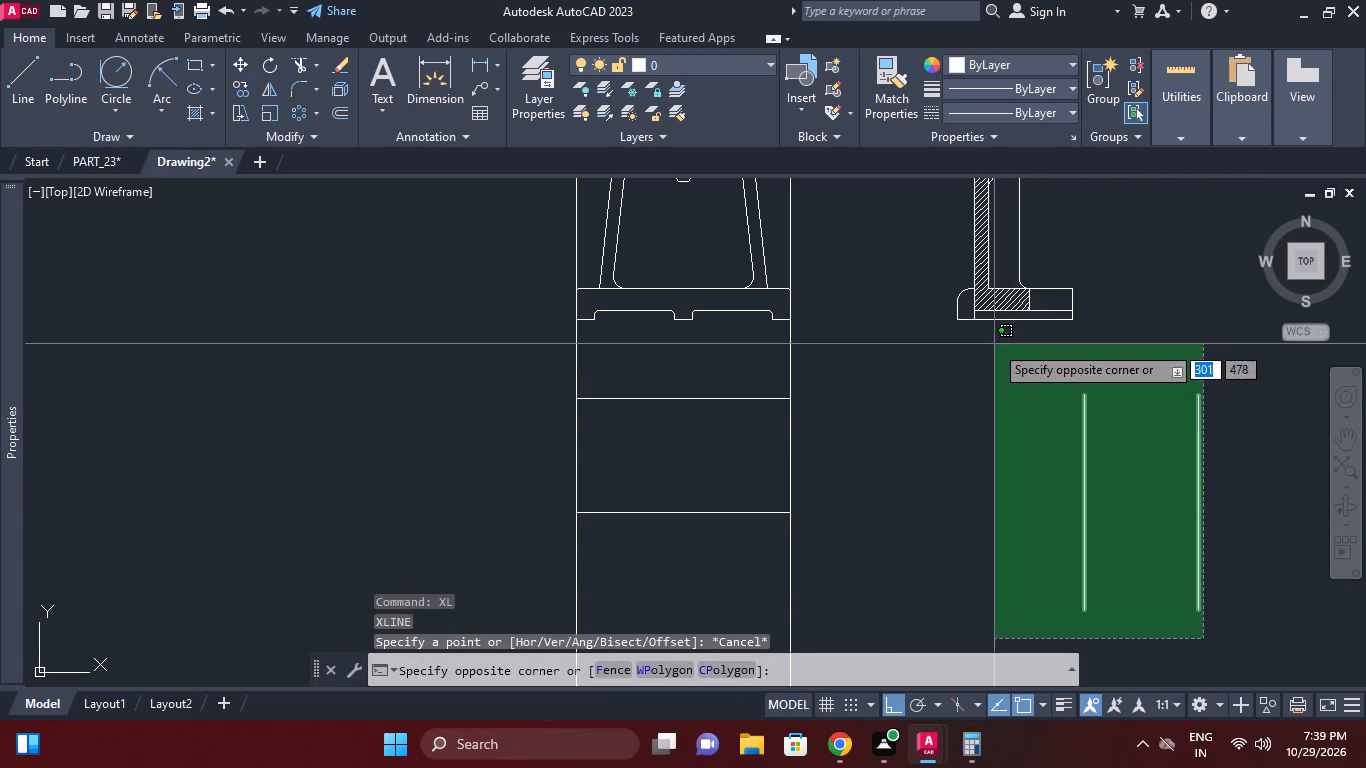
pyautogui.click(994, 344)
pyautogui.rightClick(994, 344)
pyautogui.click(1024, 386)
pyautogui.keyDown('ctrl'); pyautogui.rightClick(1017, 395); pyautogui.keyUp('ctrl')
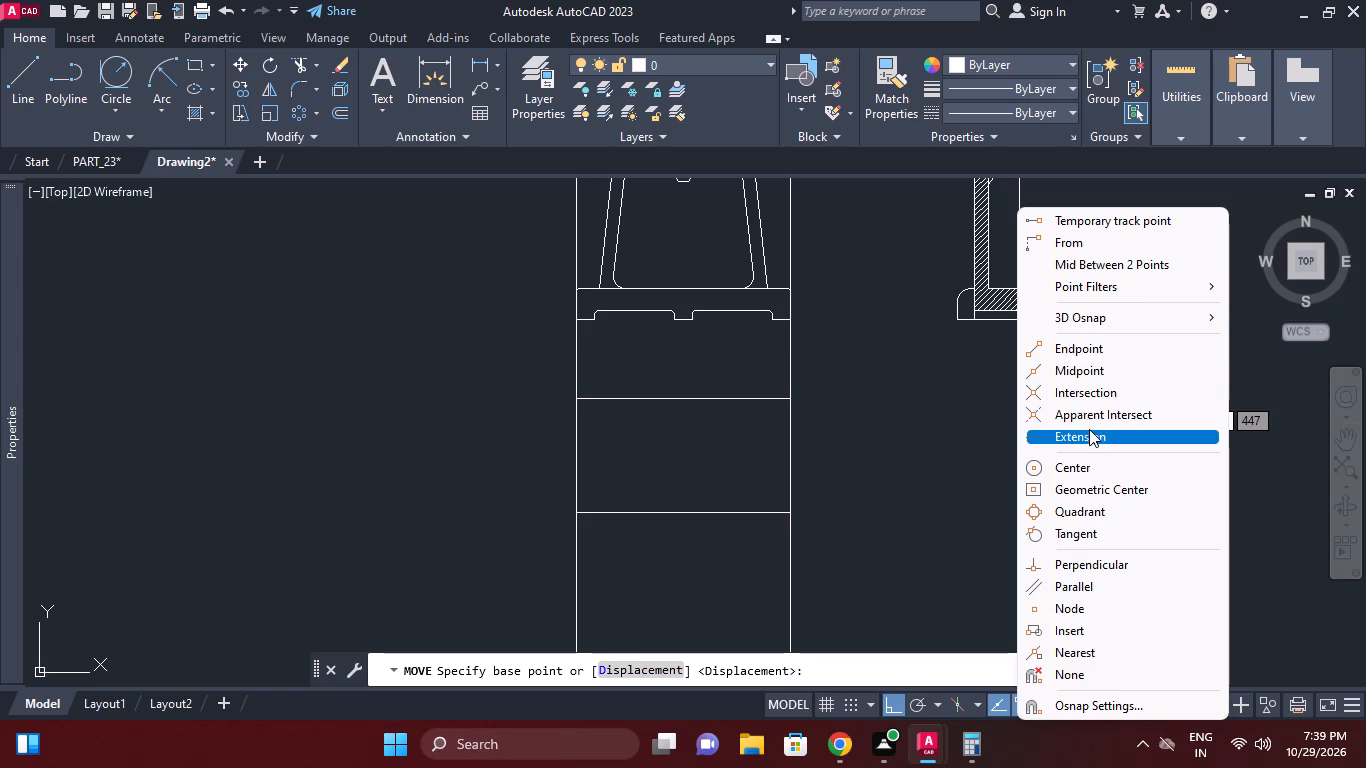
pyautogui.click(965, 429)
pyautogui.click(953, 404)
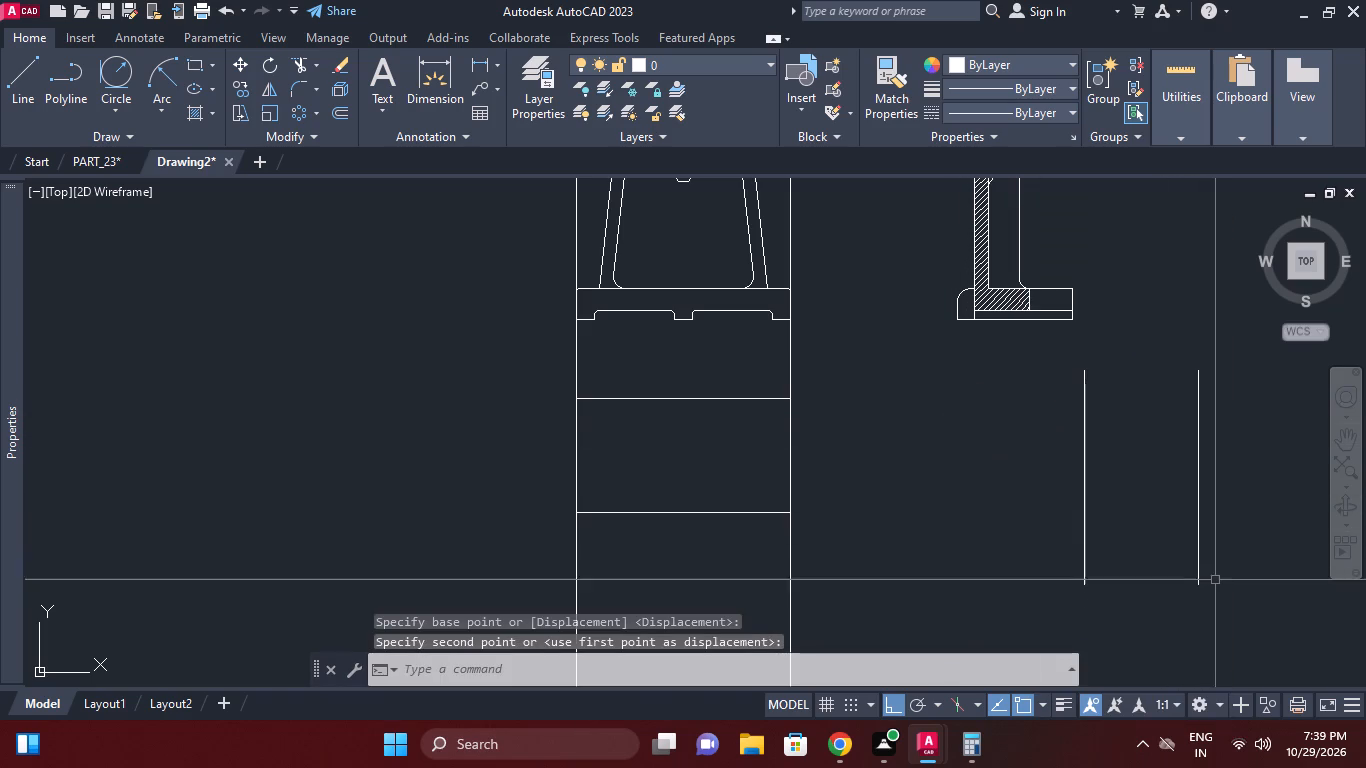
# Move the same two vertical lines horizontally with a perpendicular snap, aligning the left one with the left edge of the side view's base.
pyautogui.write('M P')
pyautogui.press('space')
pyautogui.press('space')
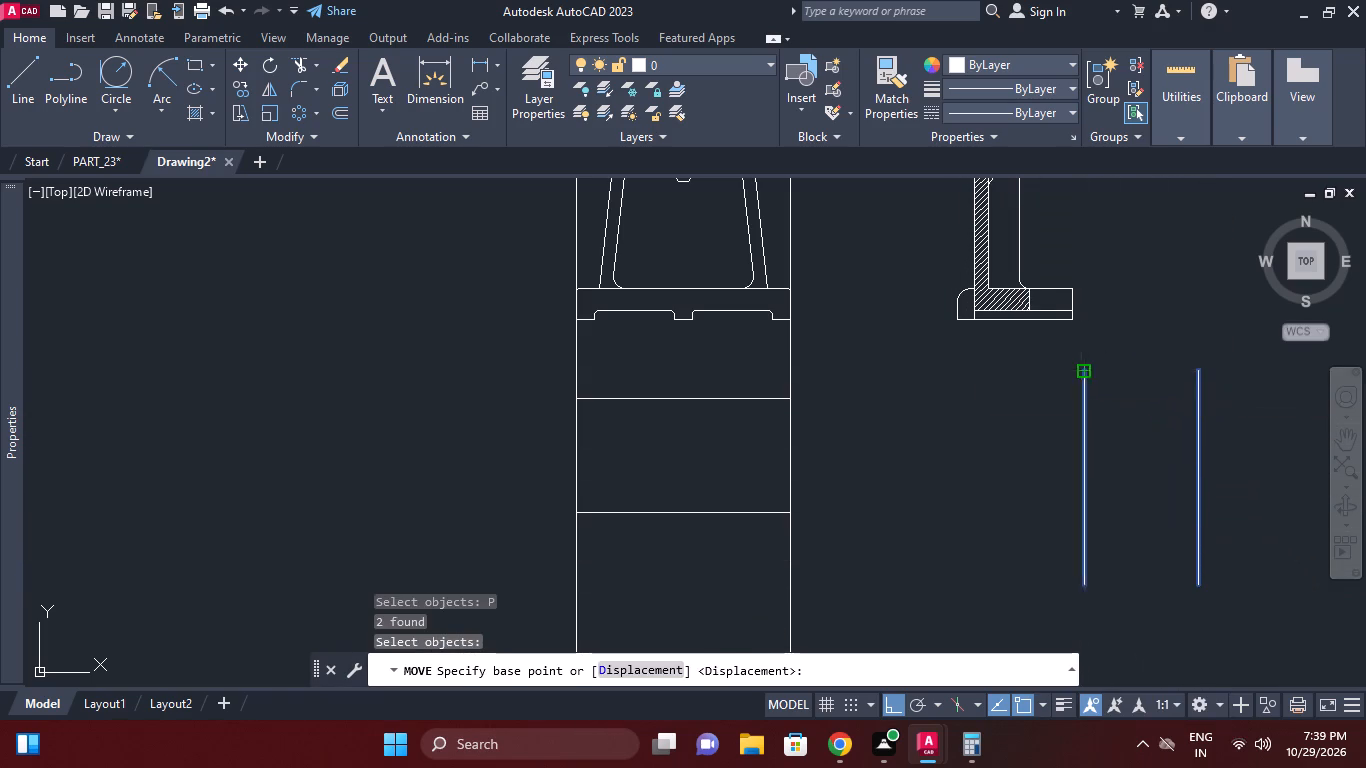
pyautogui.click(1081, 373)
pyautogui.keyDown('ctrl'); pyautogui.rightClick(951, 412); pyautogui.keyUp('ctrl')
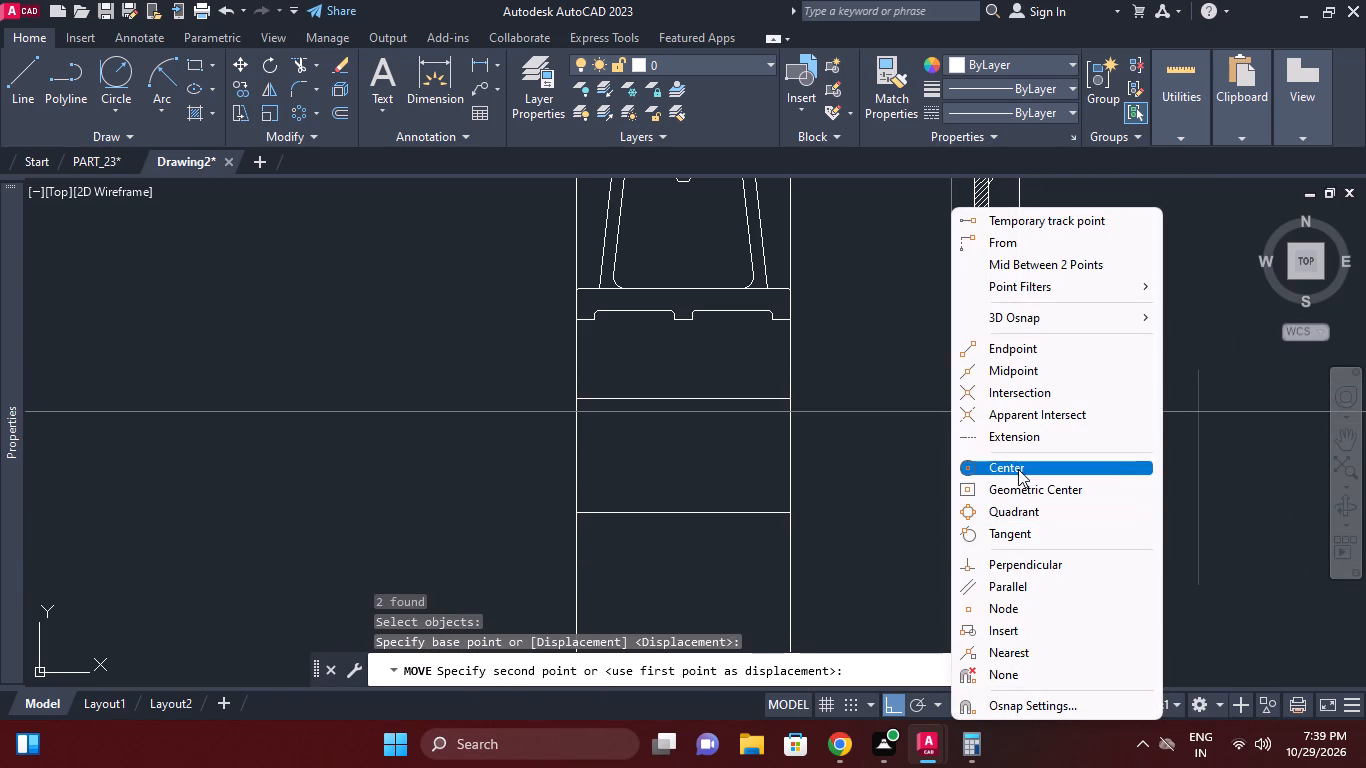
pyautogui.click(1034, 565)
pyautogui.scroll(1, 967, 348)
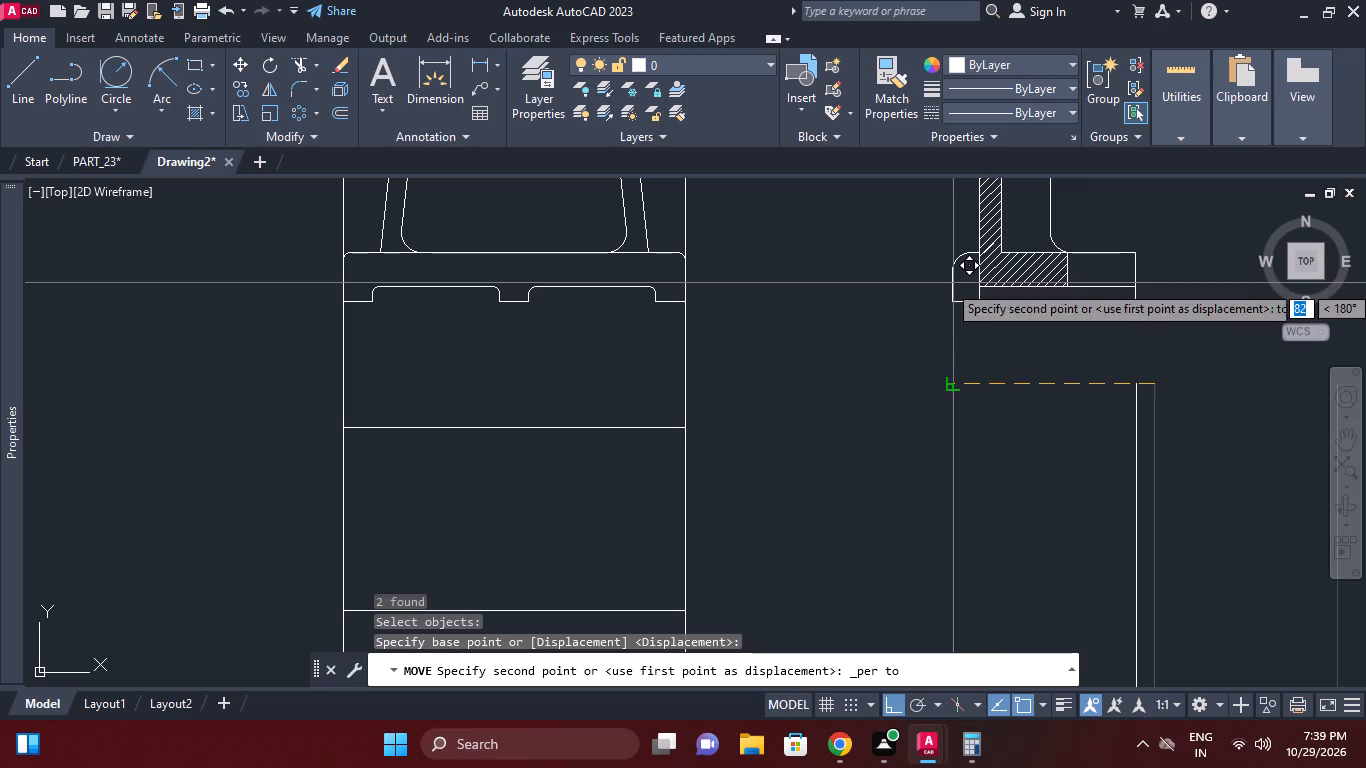
pyautogui.click(953, 283)
pyautogui.moveTo(1063, 485); pyautogui.dragTo(1072, 445, button='middle')
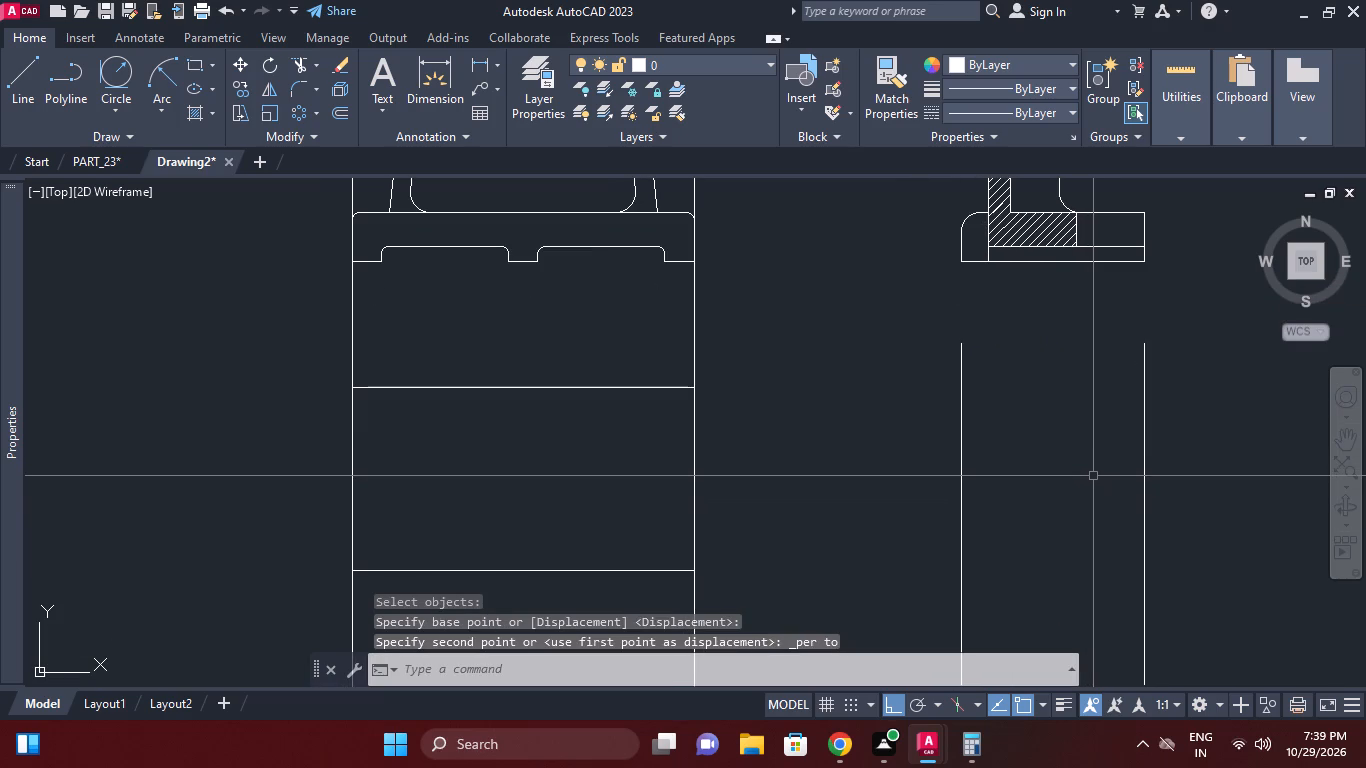
pyautogui.middleClick(1121, 529)
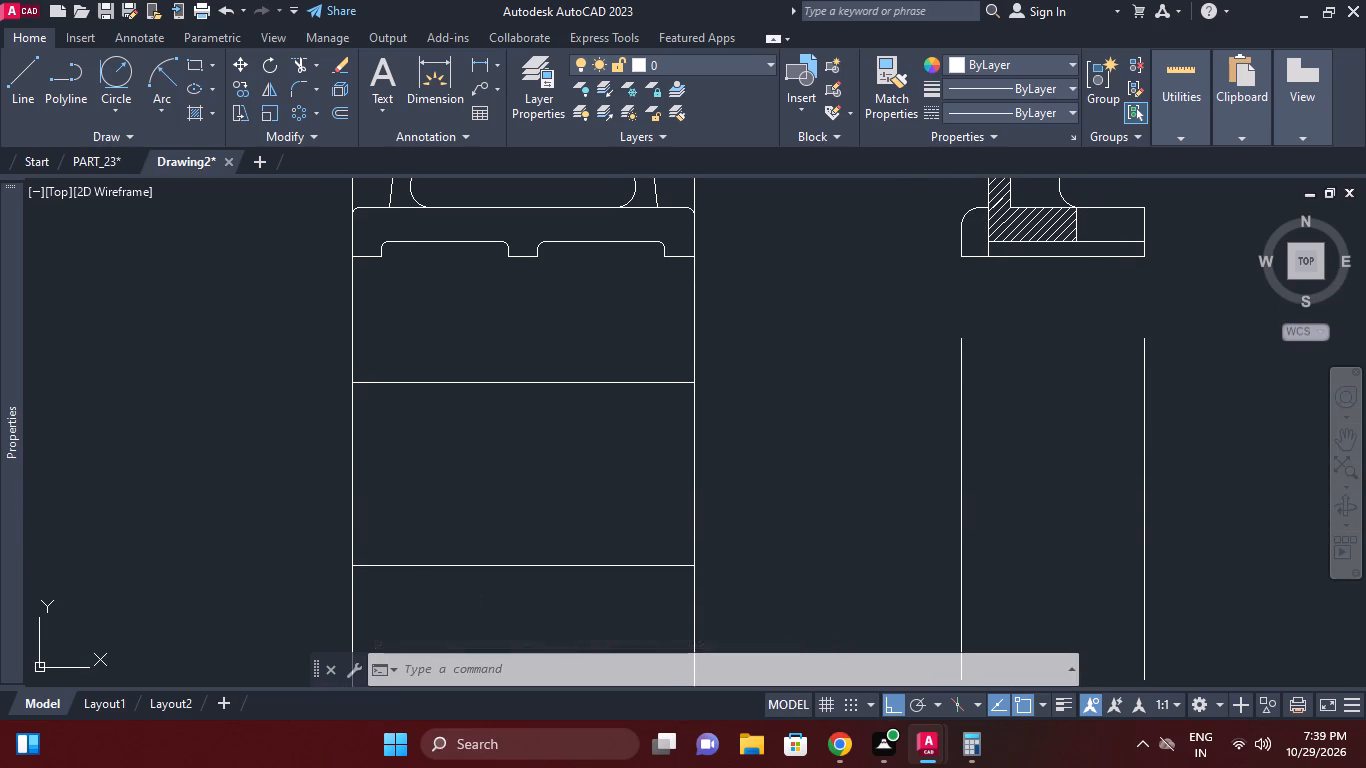
# Draw horizontal lines joining the upper and lower ends of the two vertical lines, closing the rectangle below the side view.
pyautogui.press('l')
pyautogui.press('space')
pyautogui.moveTo(958, 341); pyautogui.dragTo(969, 344)
pyautogui.click(1148, 340)
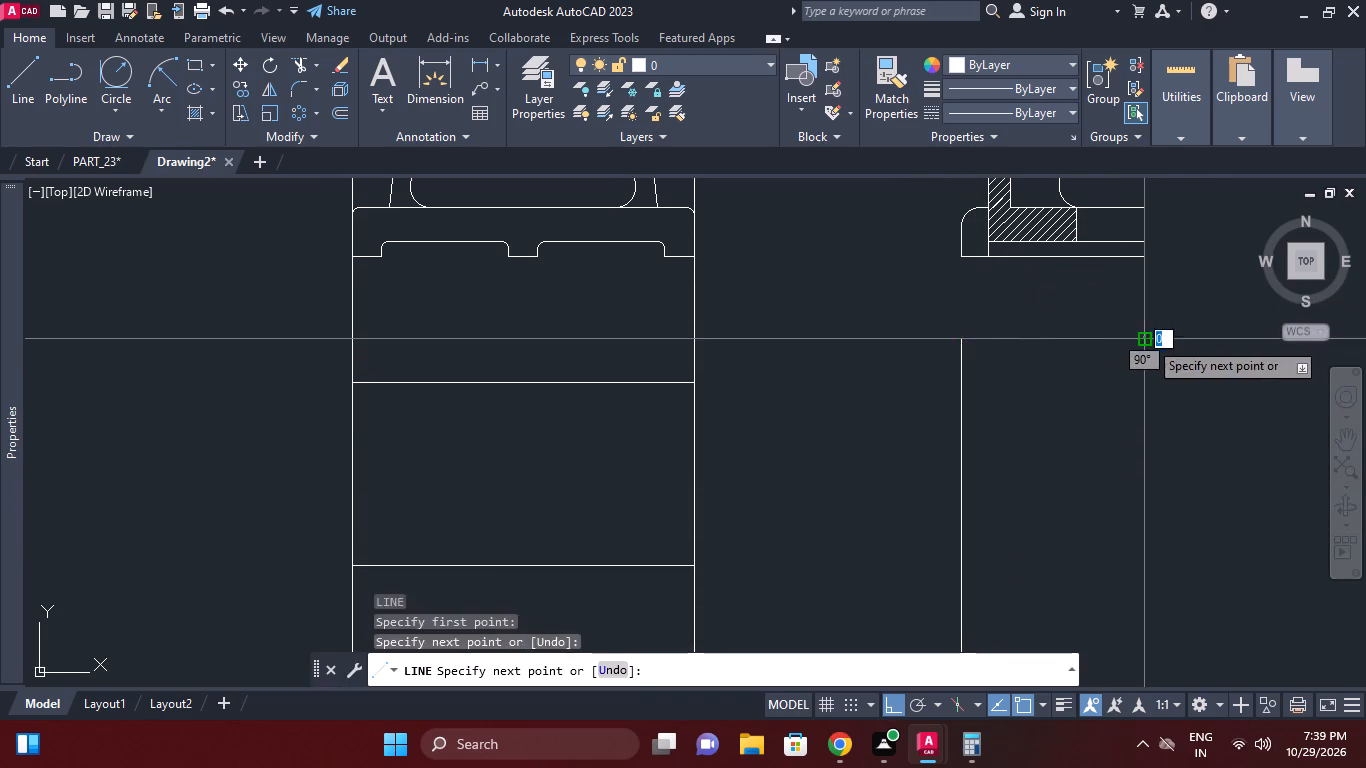
pyautogui.press('Escape')
pyautogui.press('space')
pyautogui.moveTo(1147, 444); pyautogui.dragTo(1114, 282, button='middle')
pyautogui.click(924, 514)
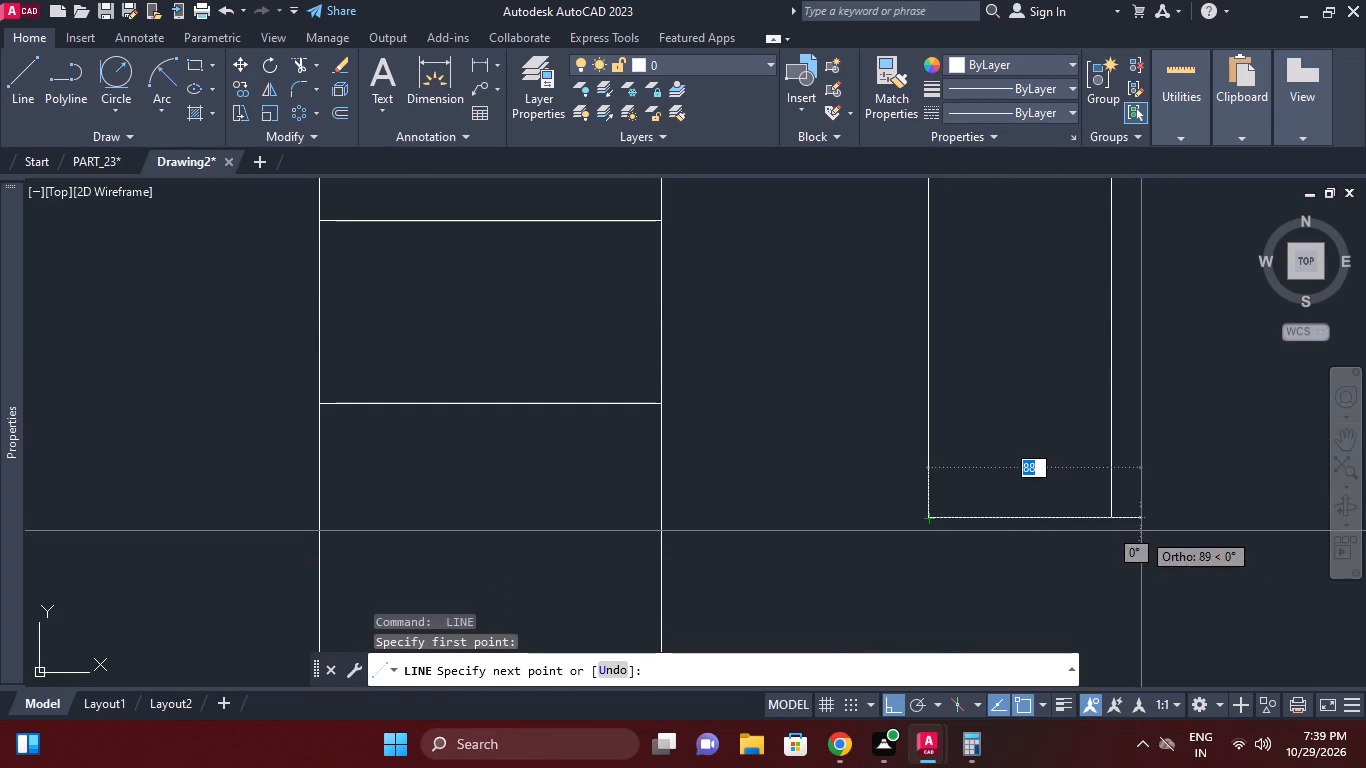
pyautogui.click(1113, 516)
pyautogui.press('Escape')
# Draw a vertical construction line from the bottom of the hatched wall's outer edge in the side view through the rectangle.
pyautogui.moveTo(1166, 429); pyautogui.dragTo(1178, 522, button='middle')
pyautogui.scroll(-1, 1180, 532)
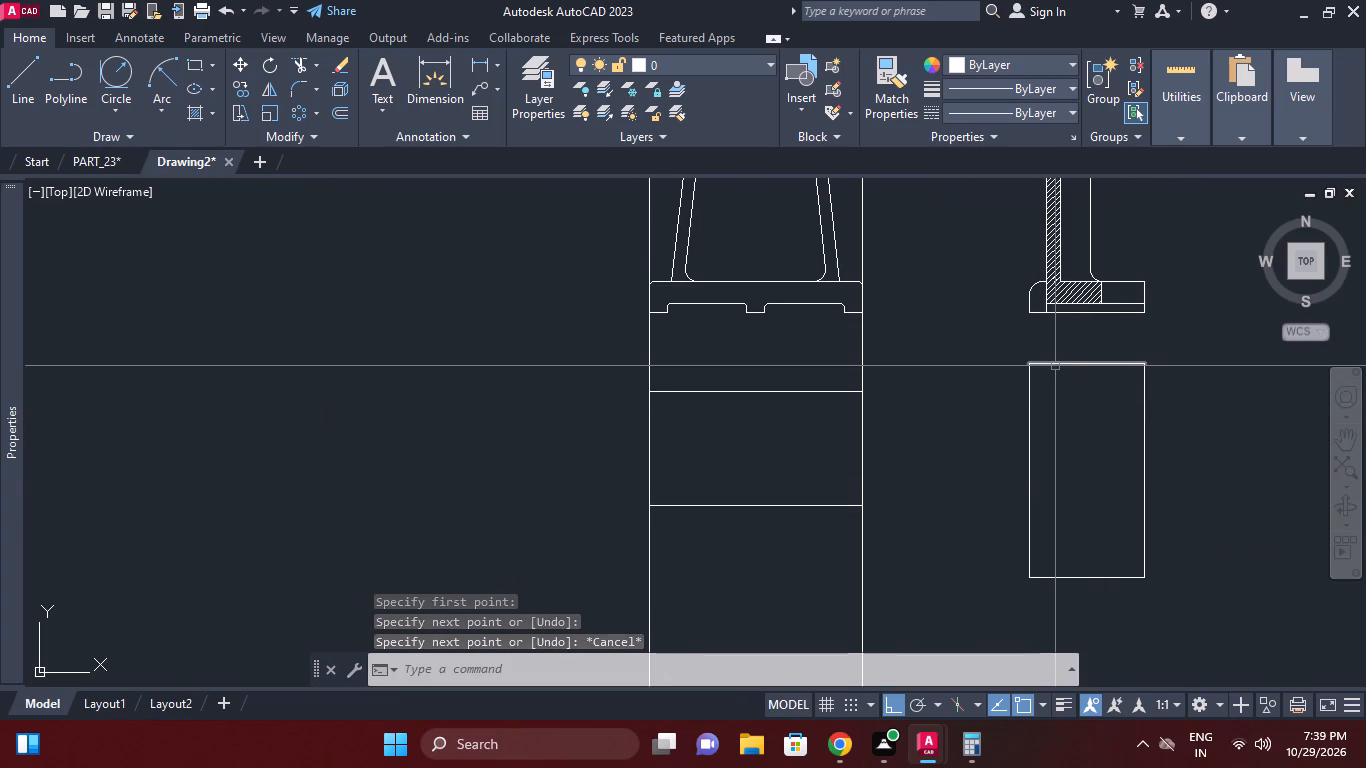
pyautogui.scroll(1, 1054, 379)
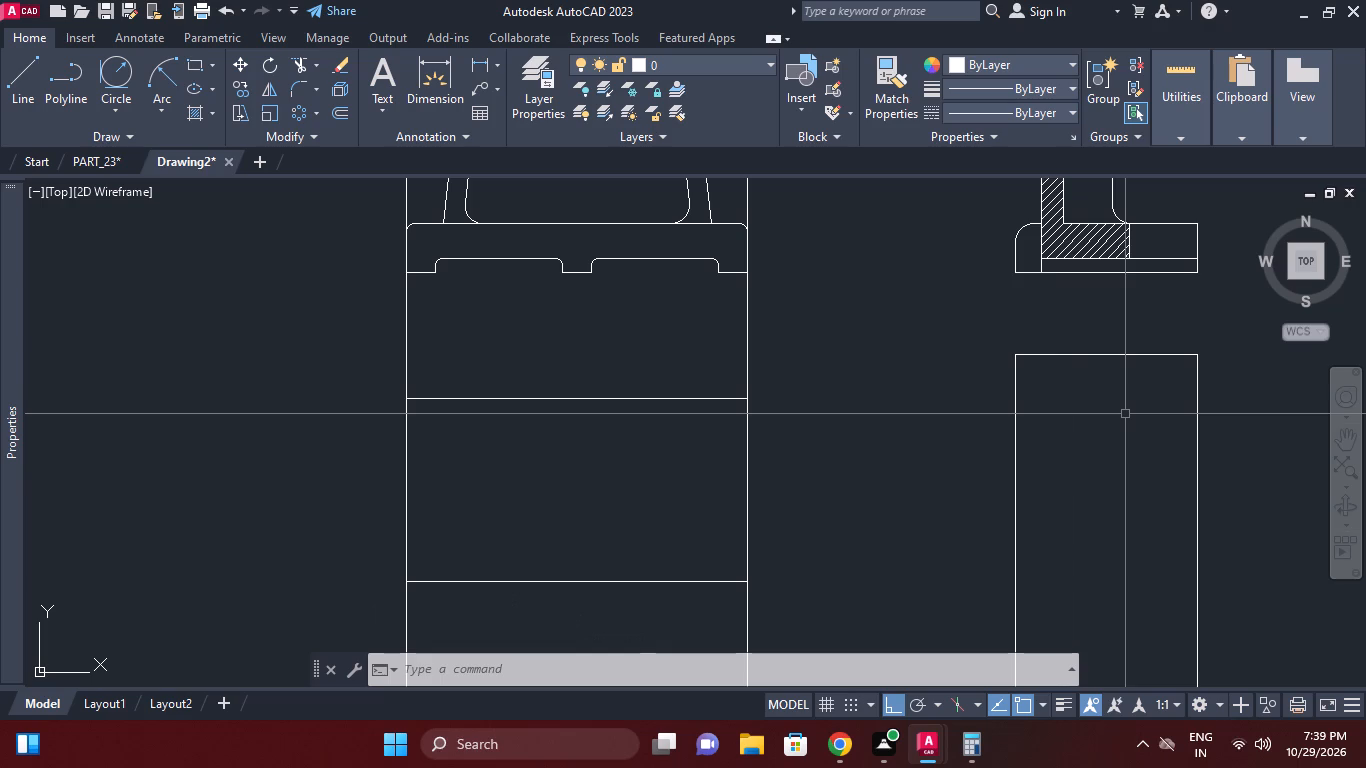
pyautogui.press('x')
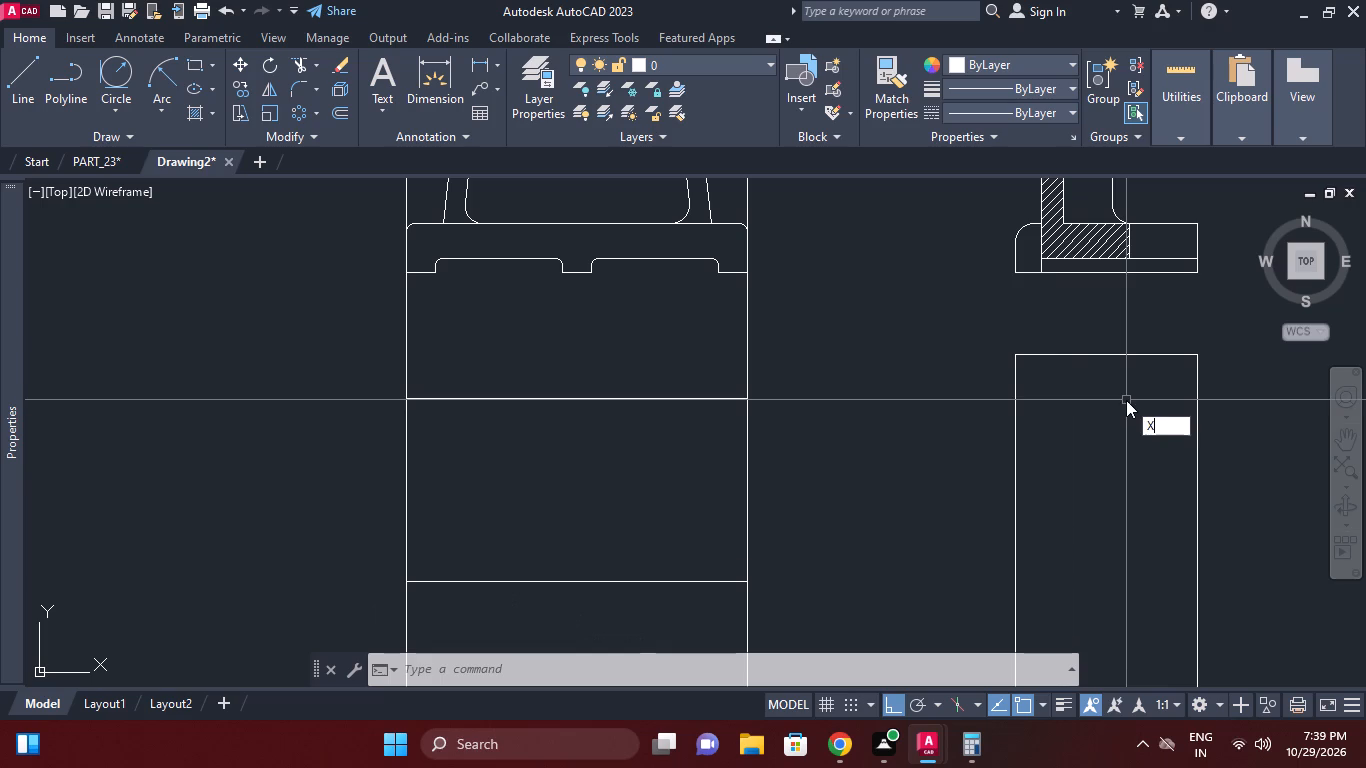
pyautogui.press('l')
pyautogui.press('space')
pyautogui.press('v')
pyautogui.press('space')
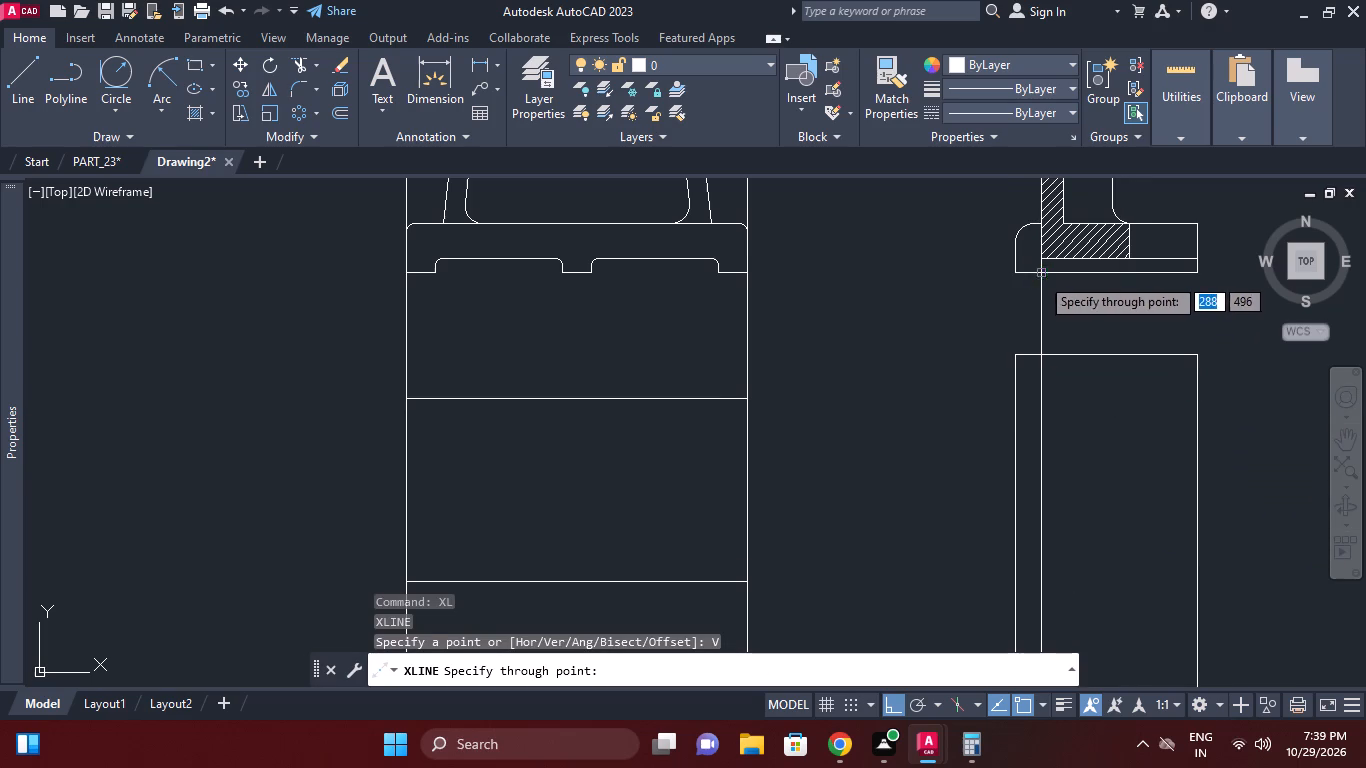
pyautogui.click(1041, 274)
pyautogui.moveTo(1111, 438); pyautogui.dragTo(1176, 317, button='middle')
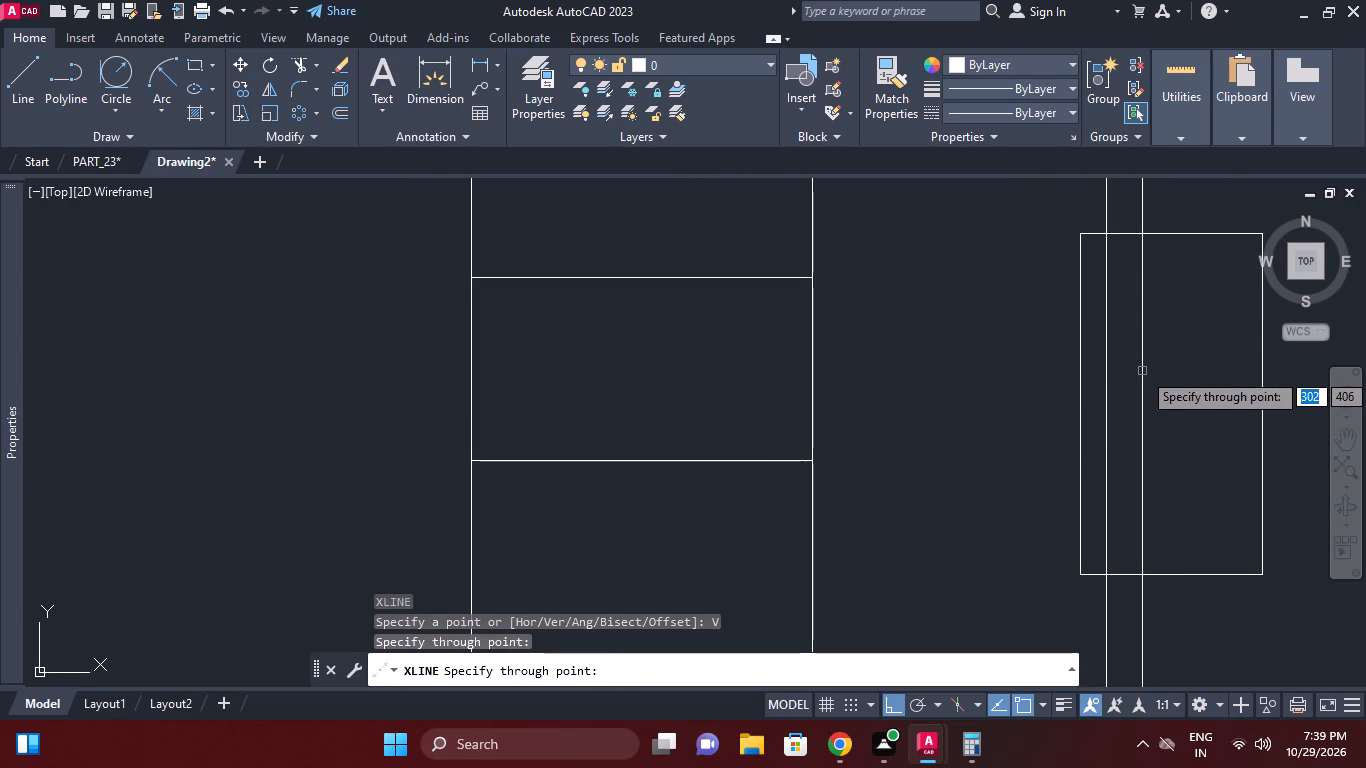
pyautogui.press('Escape')
# Draw a horizontal construction line through the midpoint of the rectangle's right edge.
pyautogui.write('XL')
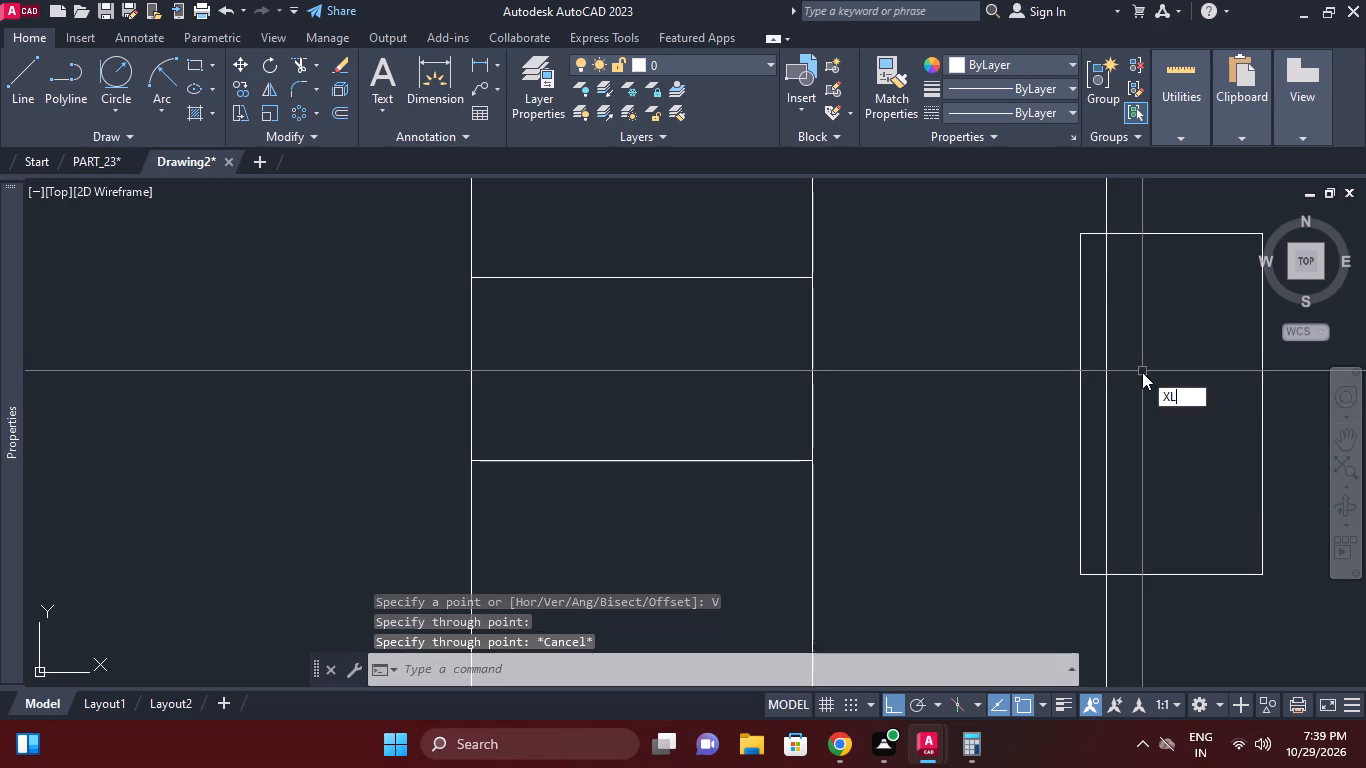
pyautogui.press('space')
pyautogui.press('h')
pyautogui.press('h')
pyautogui.press('space')
pyautogui.moveTo(1268, 411); pyautogui.dragTo(1132, 410, button='middle')
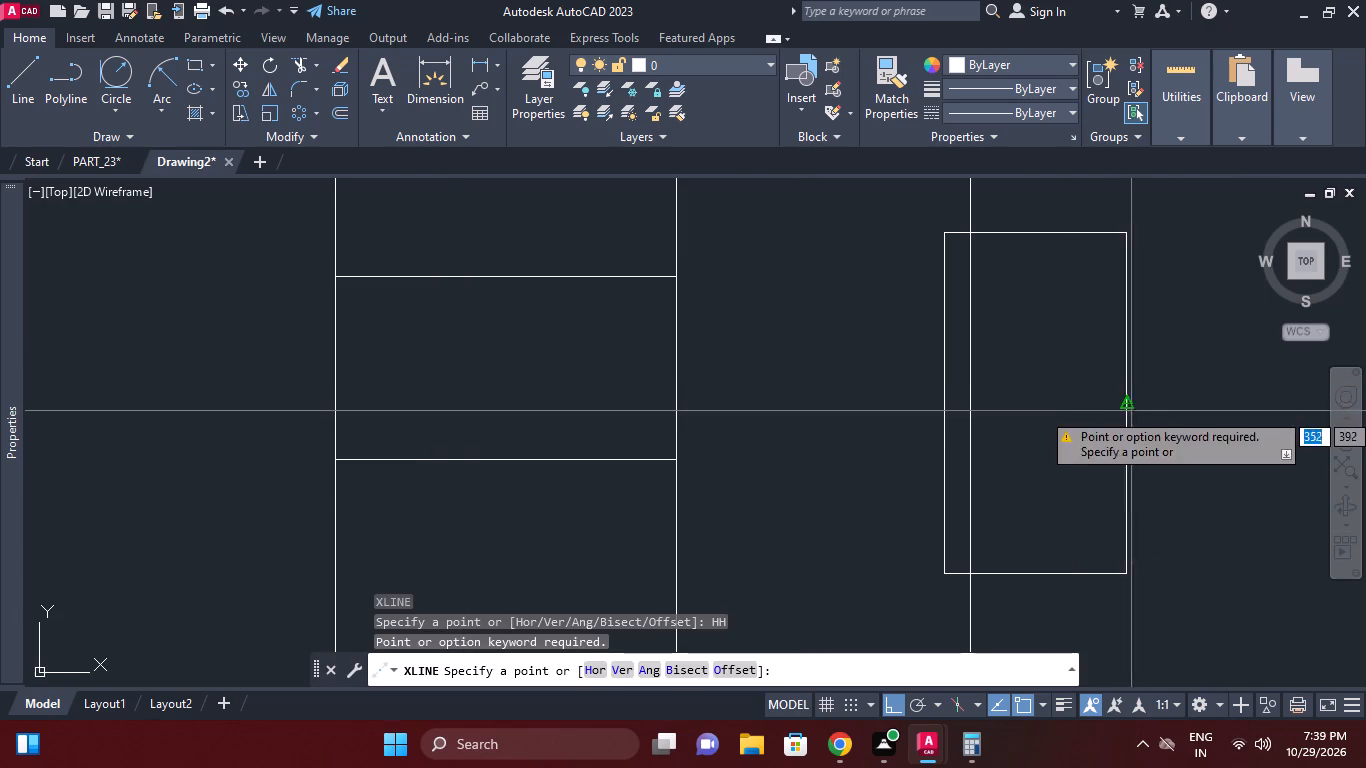
pyautogui.click(1131, 406)
pyautogui.click(1179, 408)
pyautogui.press('Escape')
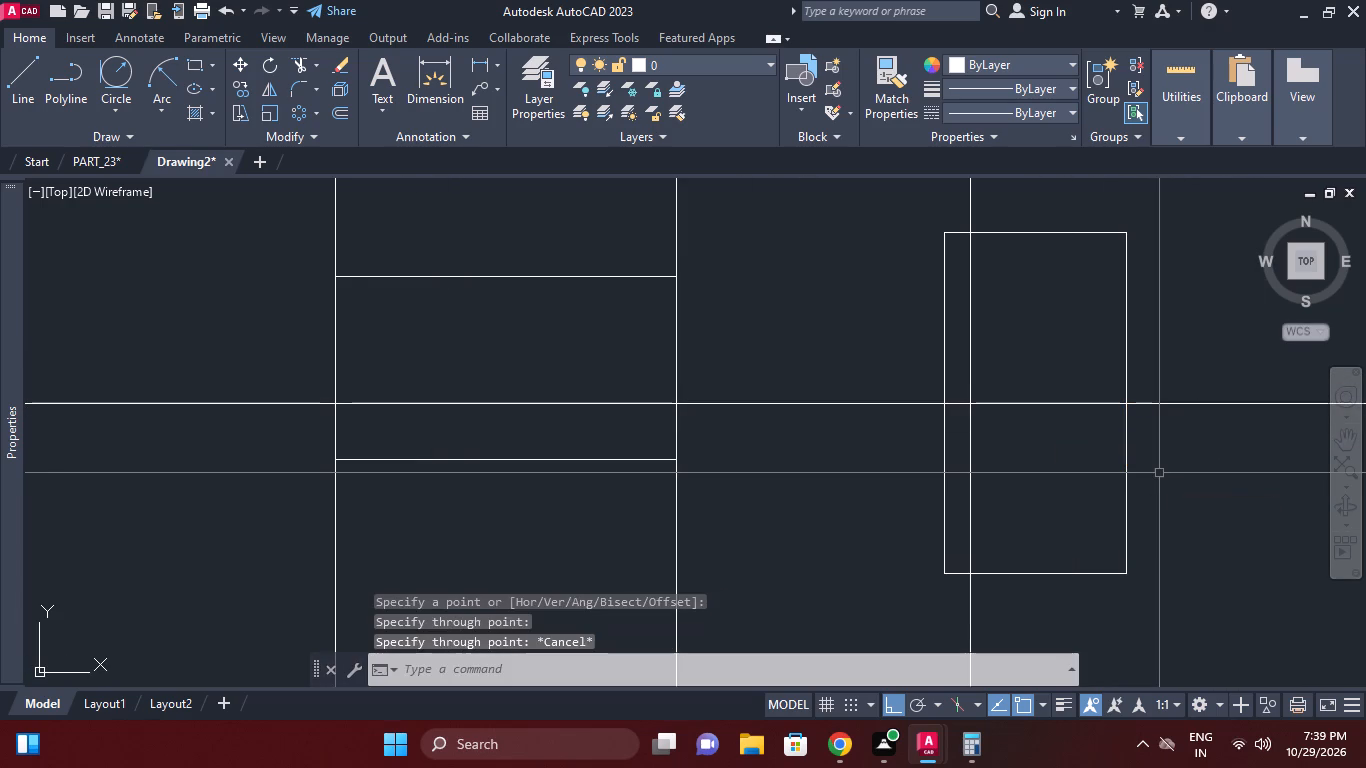
# Offset the horizontal construction line by 116/2 both above and below.
pyautogui.write('O')
pyautogui.press('space')
pyautogui.press('1')
pyautogui.press('1')
pyautogui.write('6/2')
pyautogui.press('Return')
pyautogui.click(1171, 403)
pyautogui.click(1163, 438)
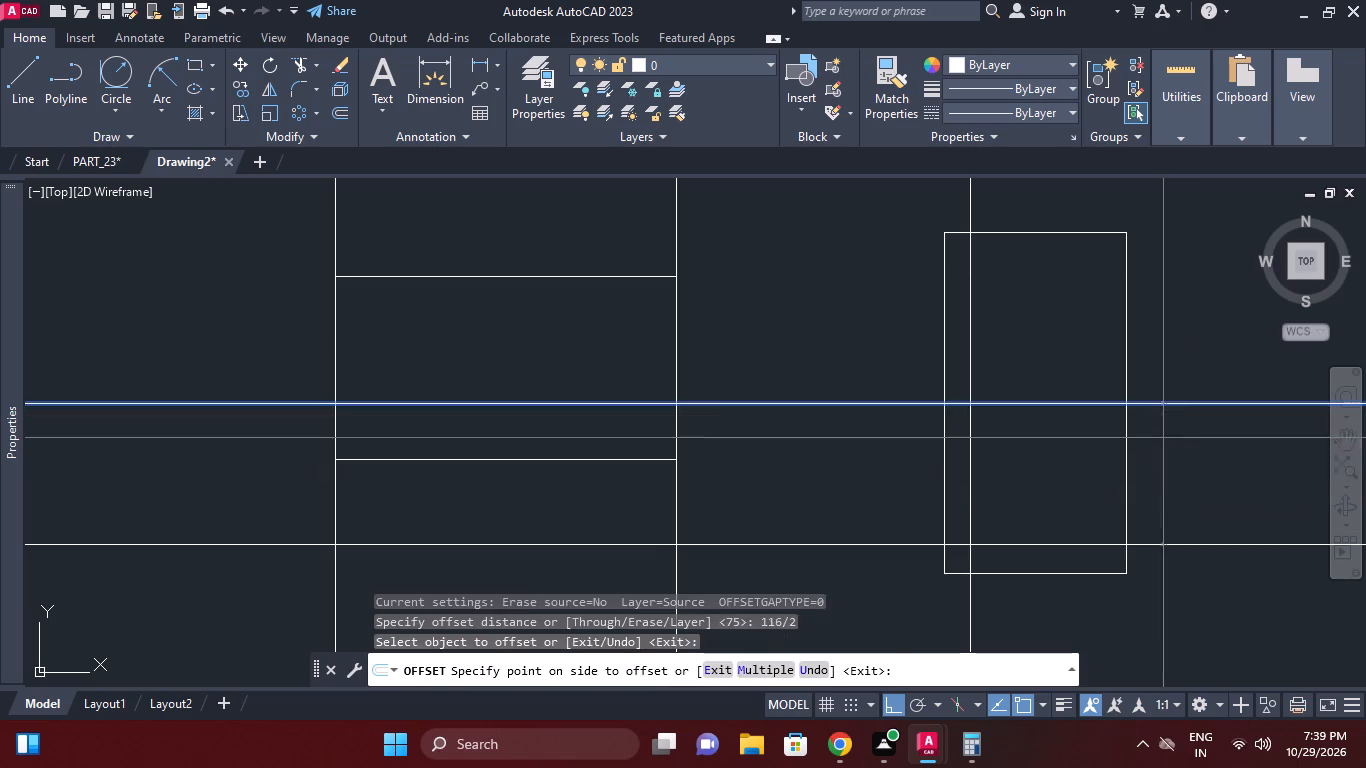
pyautogui.click(1167, 404)
pyautogui.click(1167, 370)
pyautogui.press('Escape')
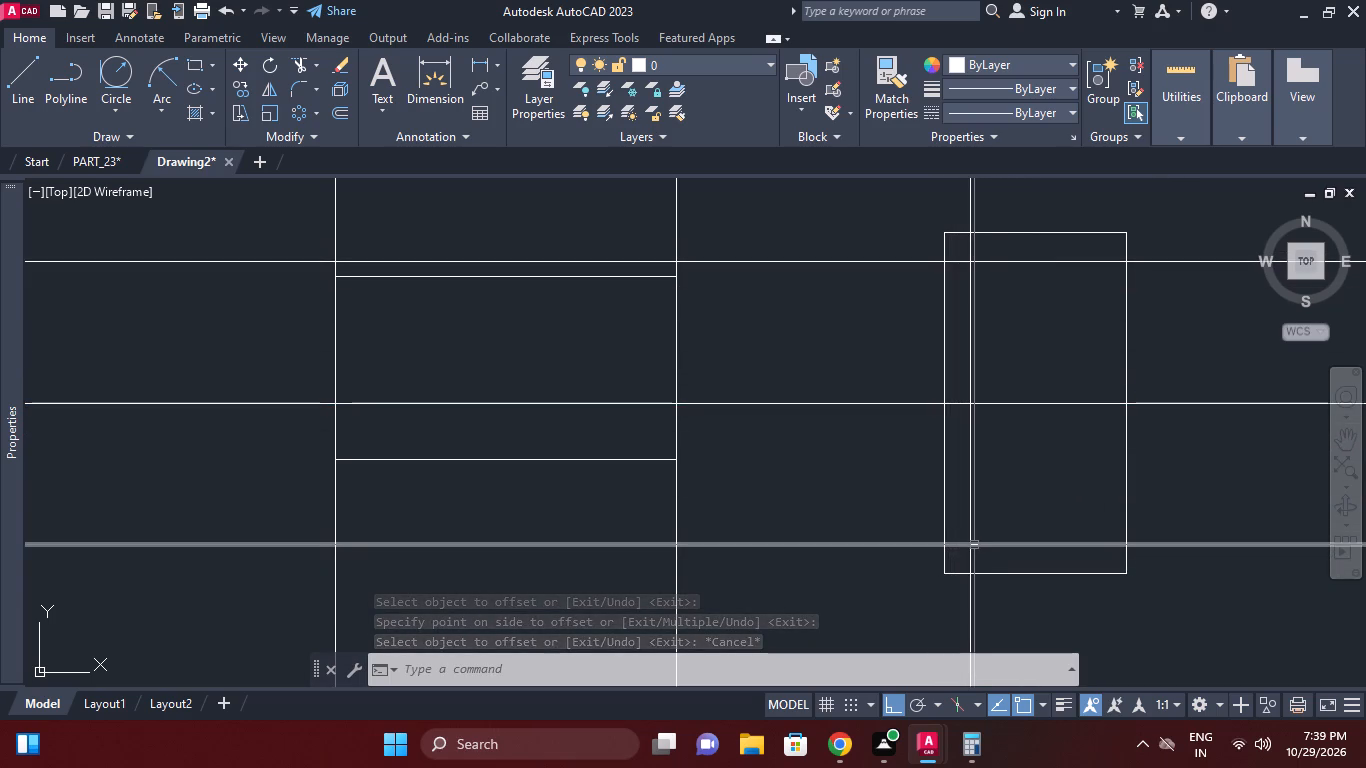
# Trim the rectangle's left edge and the offset and vertical construction lines to form a recessed outline with two short end projections.
pyautogui.press('t')
pyautogui.press('r')
pyautogui.press('space')
pyautogui.press('space')
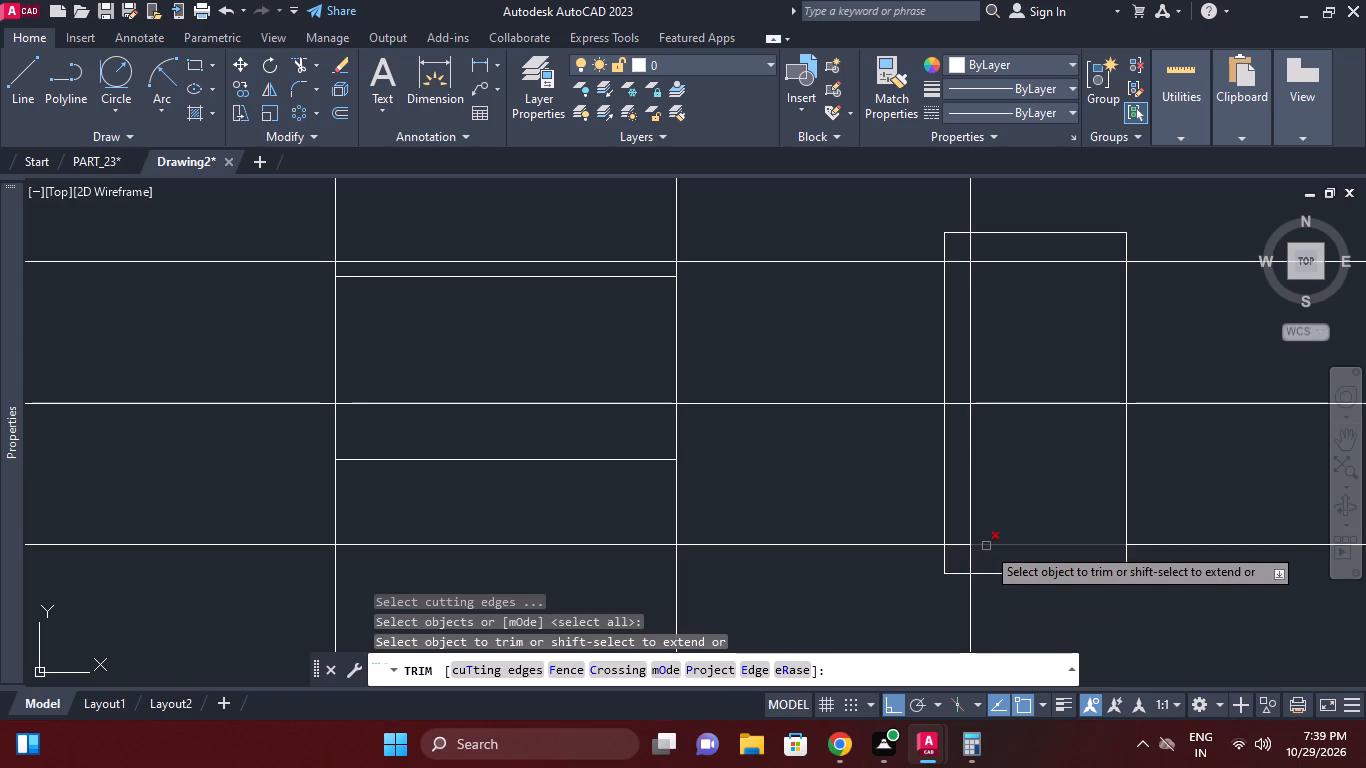
pyautogui.click(973, 557)
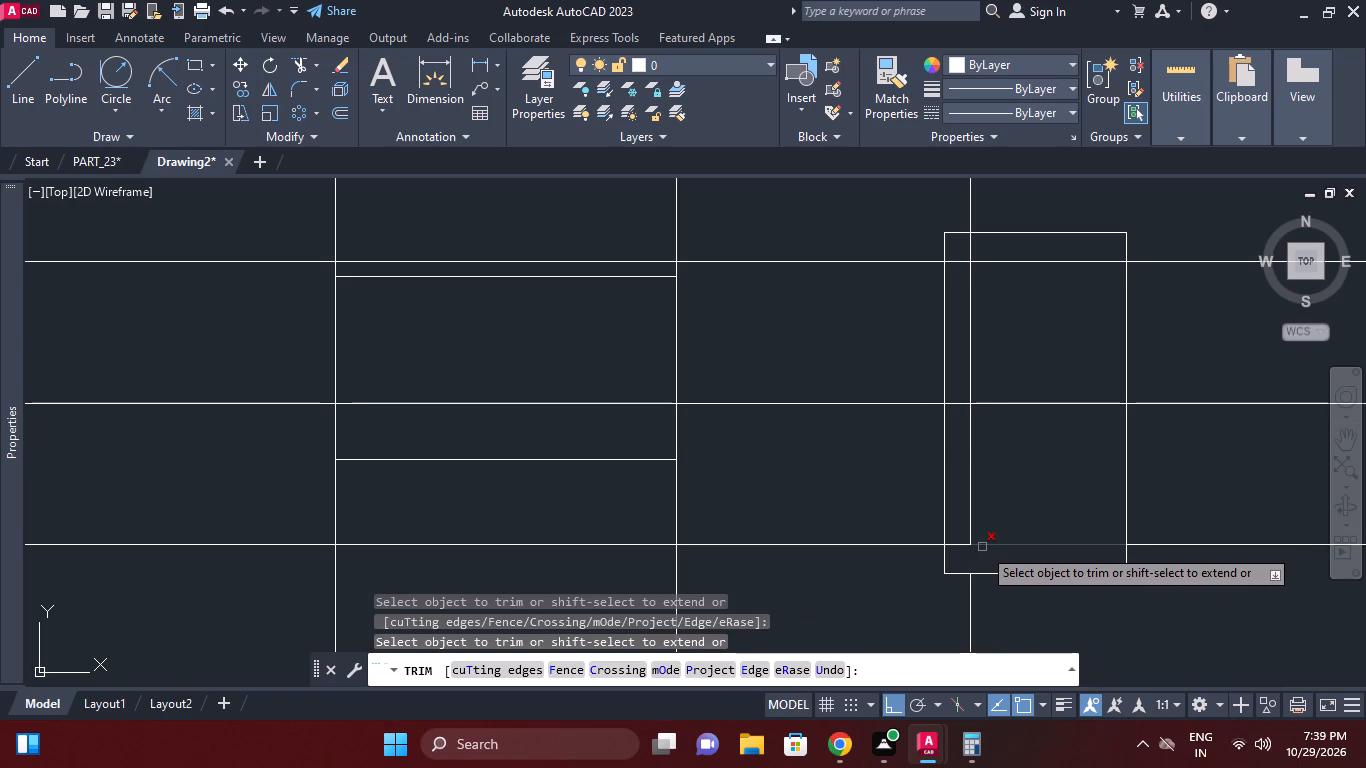
pyautogui.click(982, 547)
pyautogui.click(946, 516)
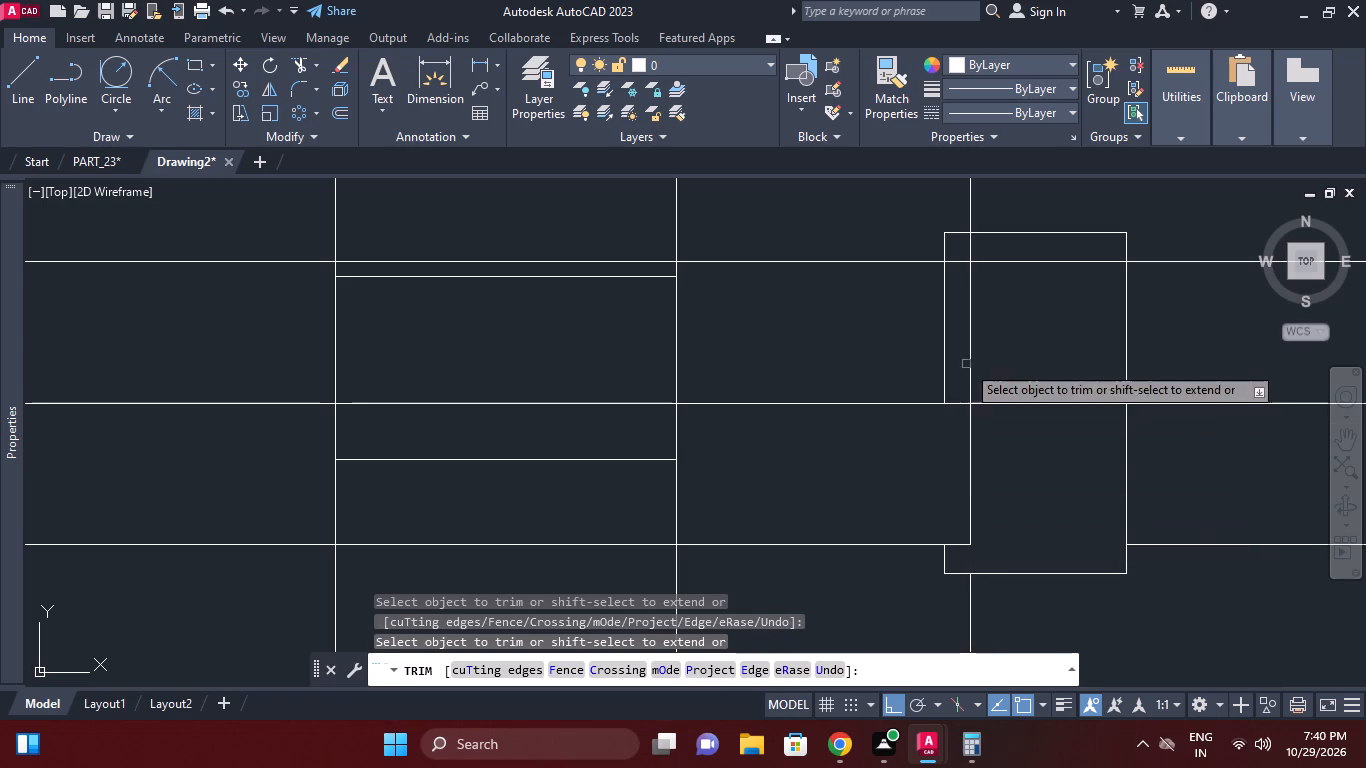
pyautogui.click(949, 333)
pyautogui.click(914, 275)
pyautogui.click(911, 260)
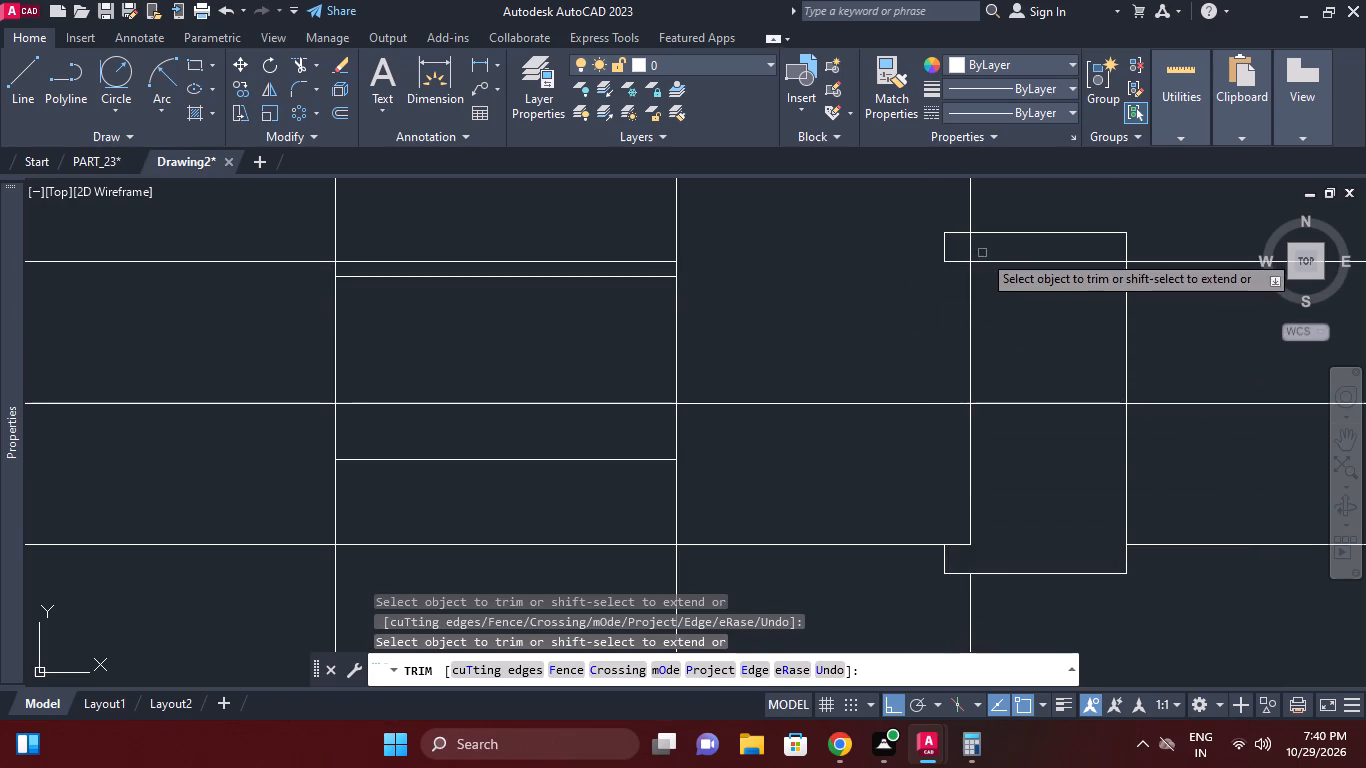
pyautogui.click(973, 245)
pyautogui.click(993, 259)
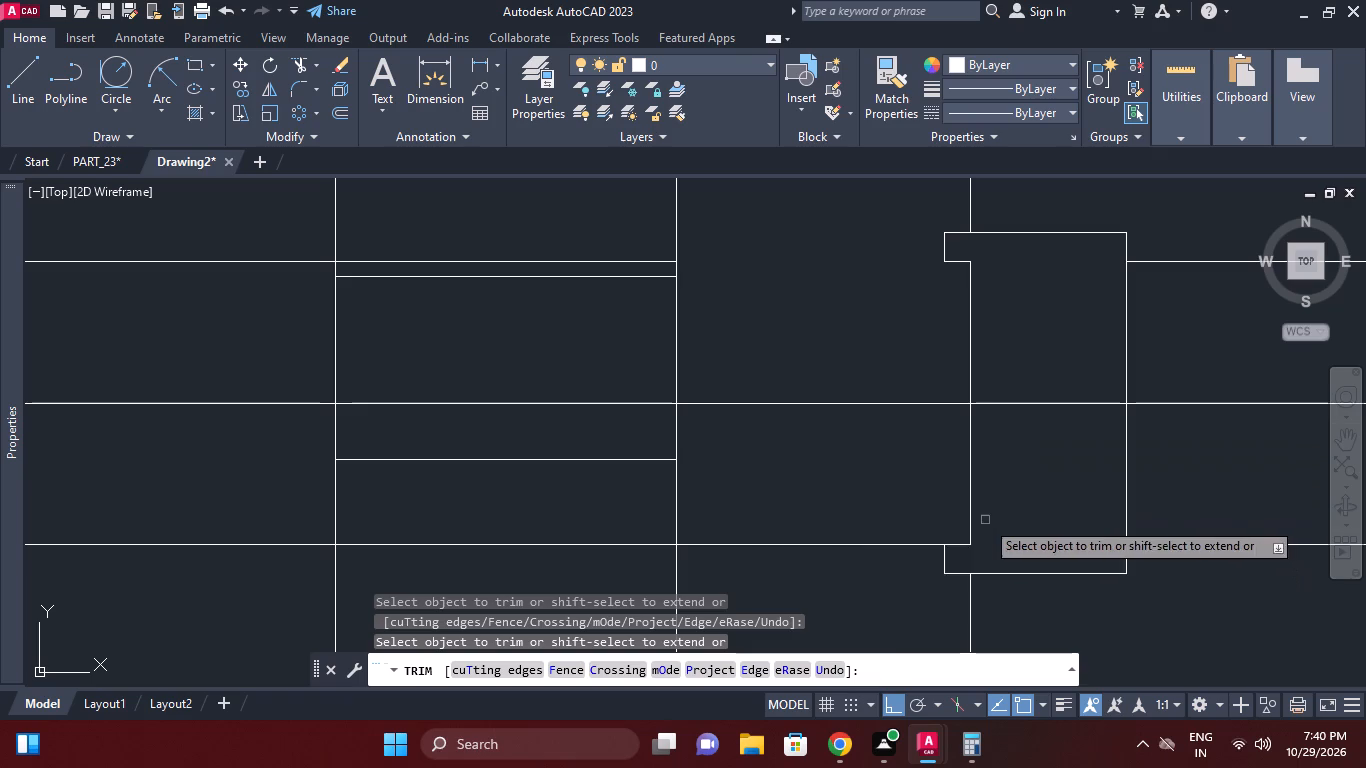
pyautogui.click(886, 541)
pyautogui.click(871, 553)
pyautogui.scroll(-2, 960, 533)
pyautogui.middleClick(960, 533)
pyautogui.scroll(1, 980, 387)
pyautogui.press('Escape')
# Erase the vertical construction piece above the recessed outline and the two horizontal pieces extending beyond its right edge.
pyautogui.click(966, 415)
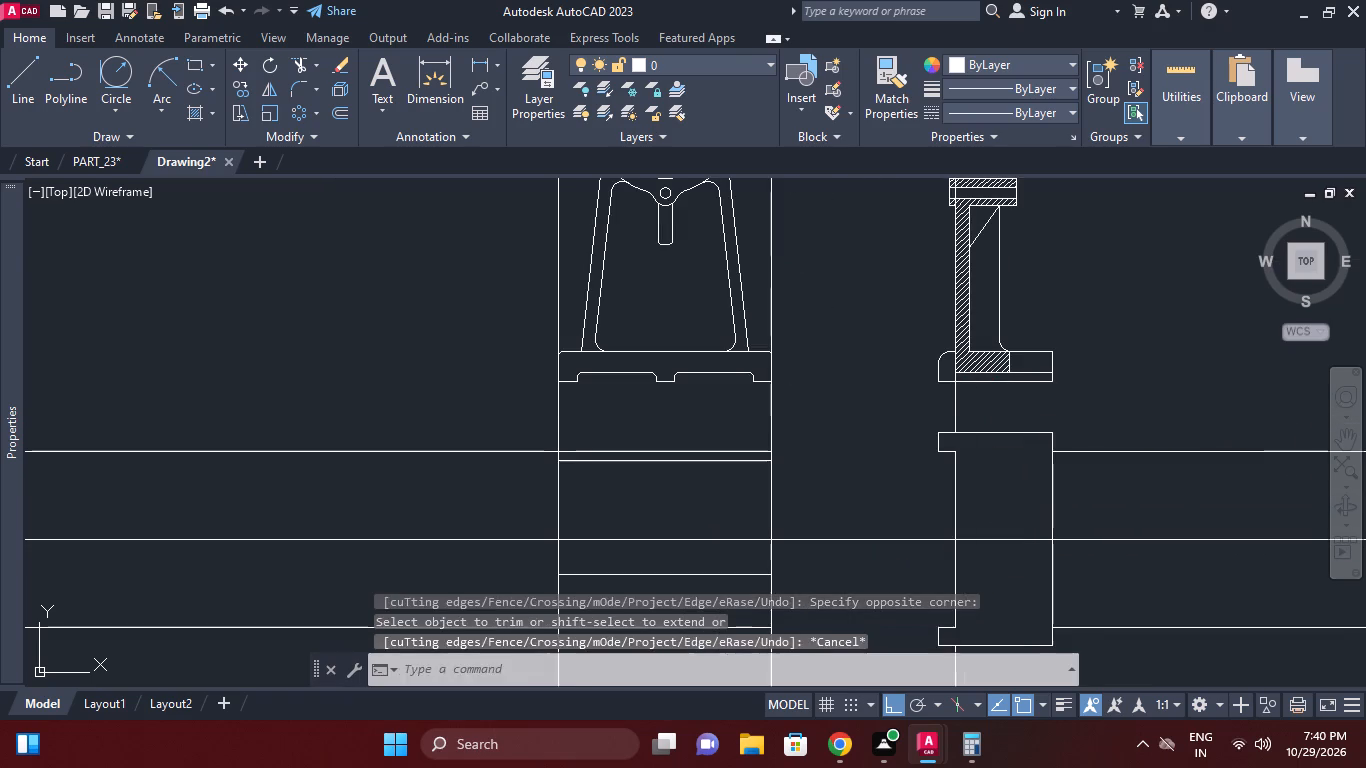
pyautogui.click(936, 399)
pyautogui.press('e')
pyautogui.press('space')
pyautogui.moveTo(1070, 447); pyautogui.dragTo(1068, 398, button='middle')
pyautogui.moveTo(1137, 431); pyautogui.dragTo(1134, 415)
pyautogui.click(1119, 371)
pyautogui.press('space')
pyautogui.moveTo(1156, 583); pyautogui.dragTo(1156, 594)
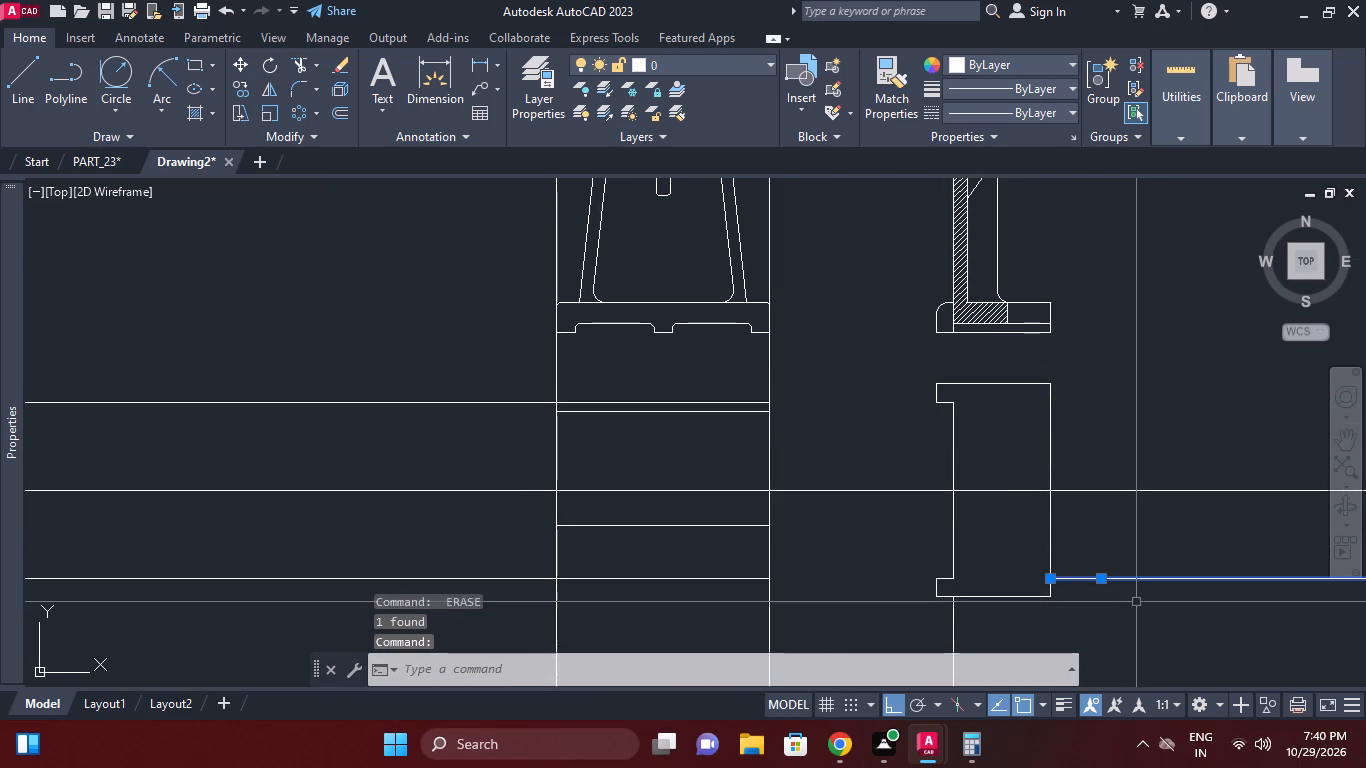
pyautogui.press('space')
# Erase the leftover vertical construction line piece below the recessed outline.
pyautogui.moveTo(1132, 596); pyautogui.dragTo(1149, 551, button='middle')
pyautogui.scroll(1, 1036, 597)
pyautogui.click(910, 592)
pyautogui.click(949, 579)
pyautogui.click(970, 572)
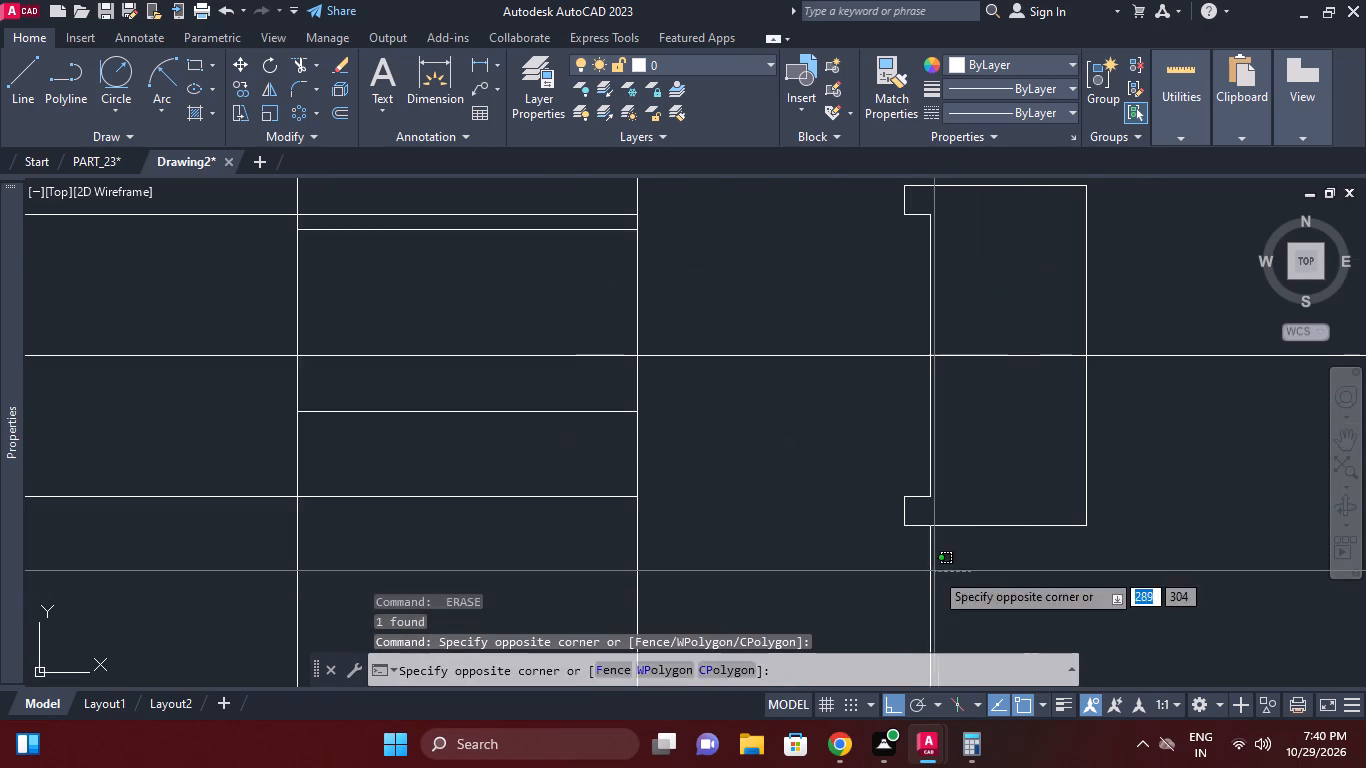
pyautogui.click(934, 571)
pyautogui.press('space')
pyautogui.click(962, 561)
pyautogui.click(916, 558)
pyautogui.press('space')
pyautogui.scroll(1, 956, 515)
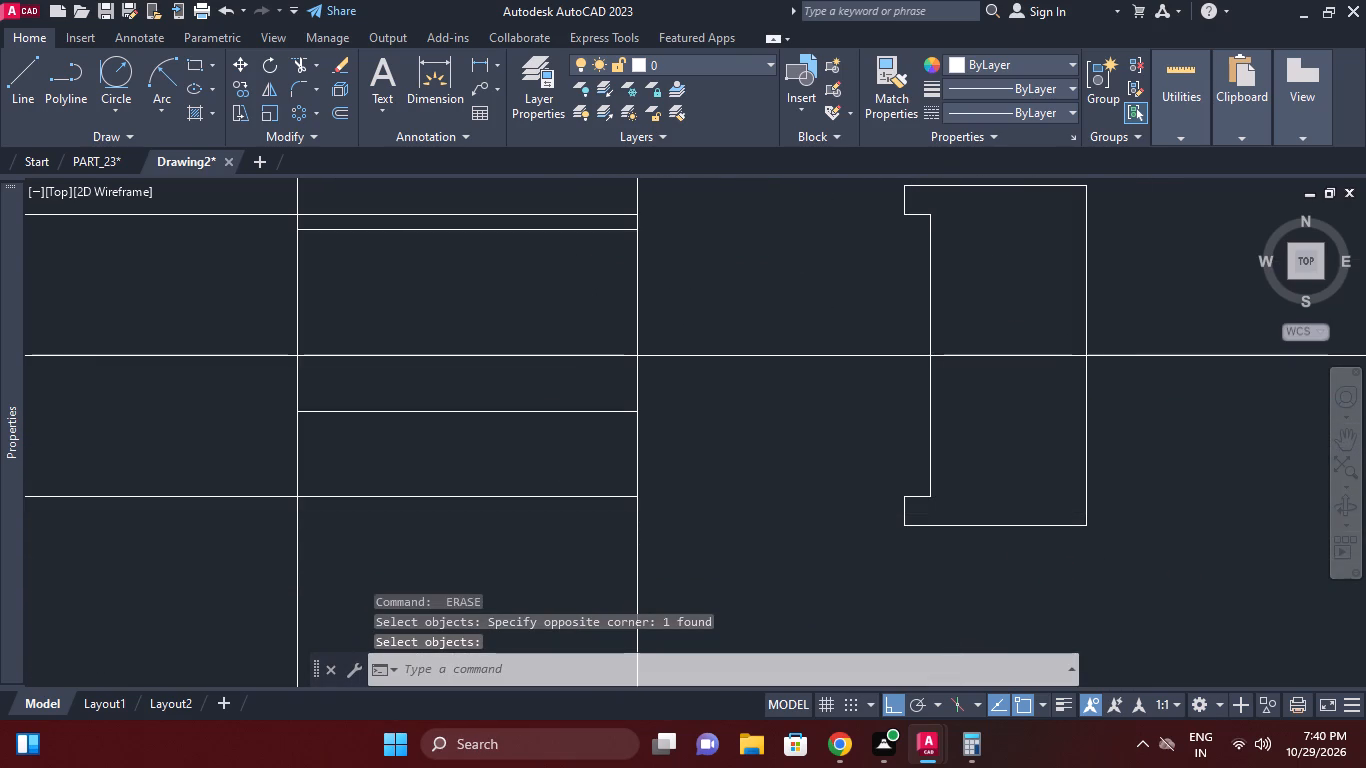
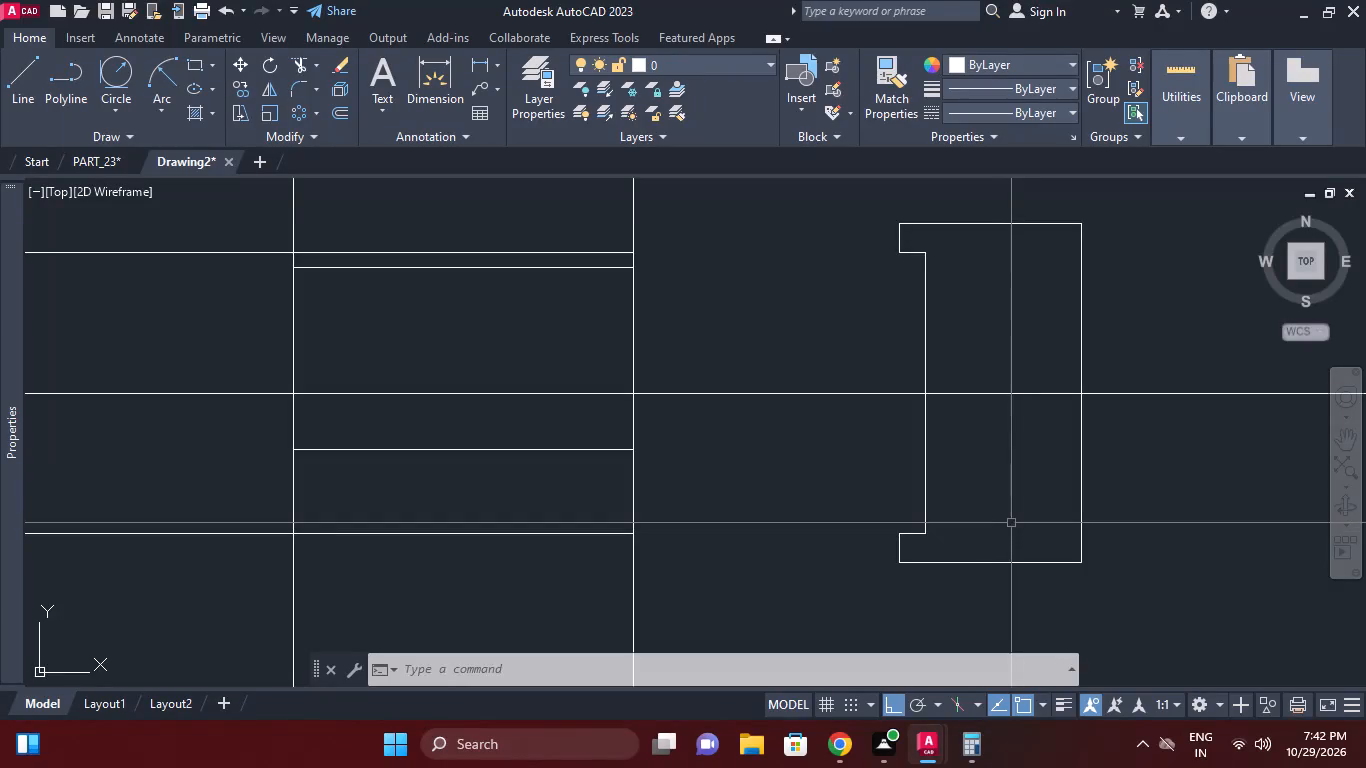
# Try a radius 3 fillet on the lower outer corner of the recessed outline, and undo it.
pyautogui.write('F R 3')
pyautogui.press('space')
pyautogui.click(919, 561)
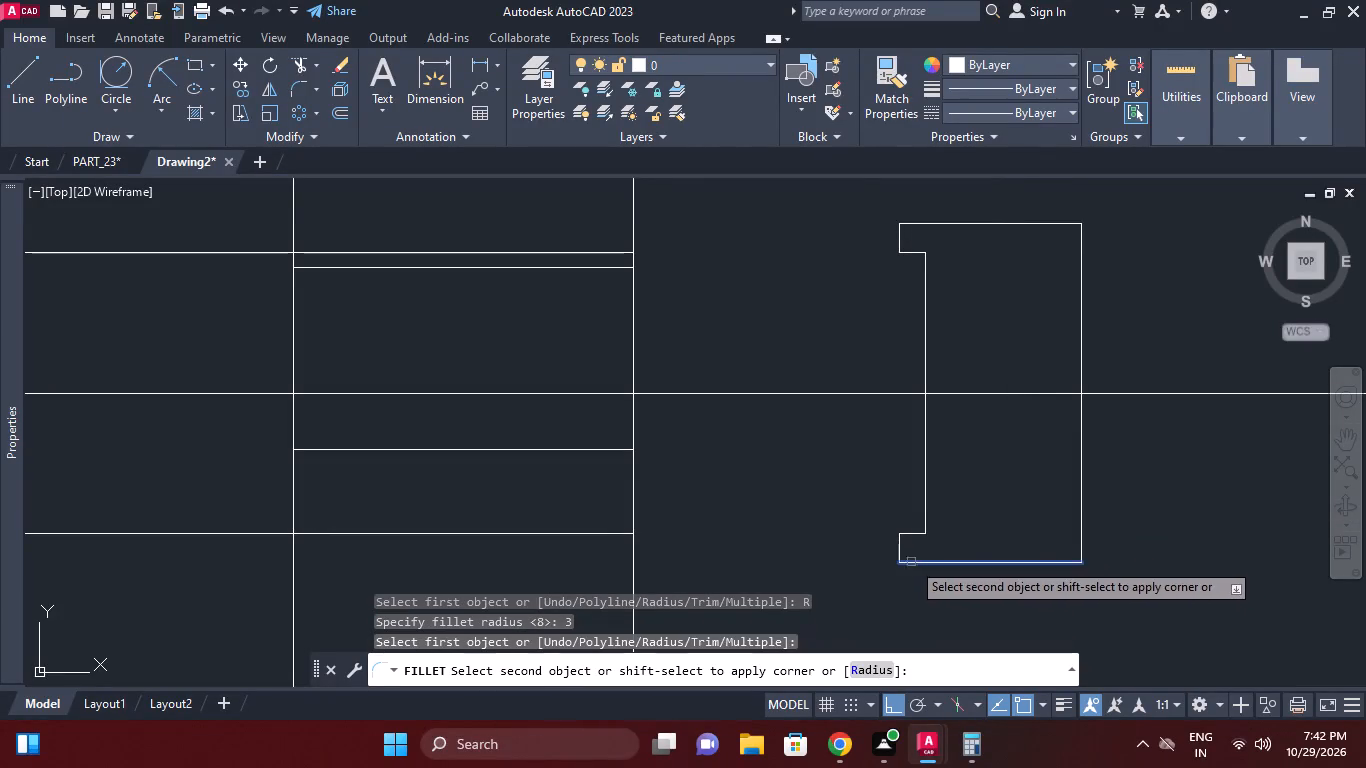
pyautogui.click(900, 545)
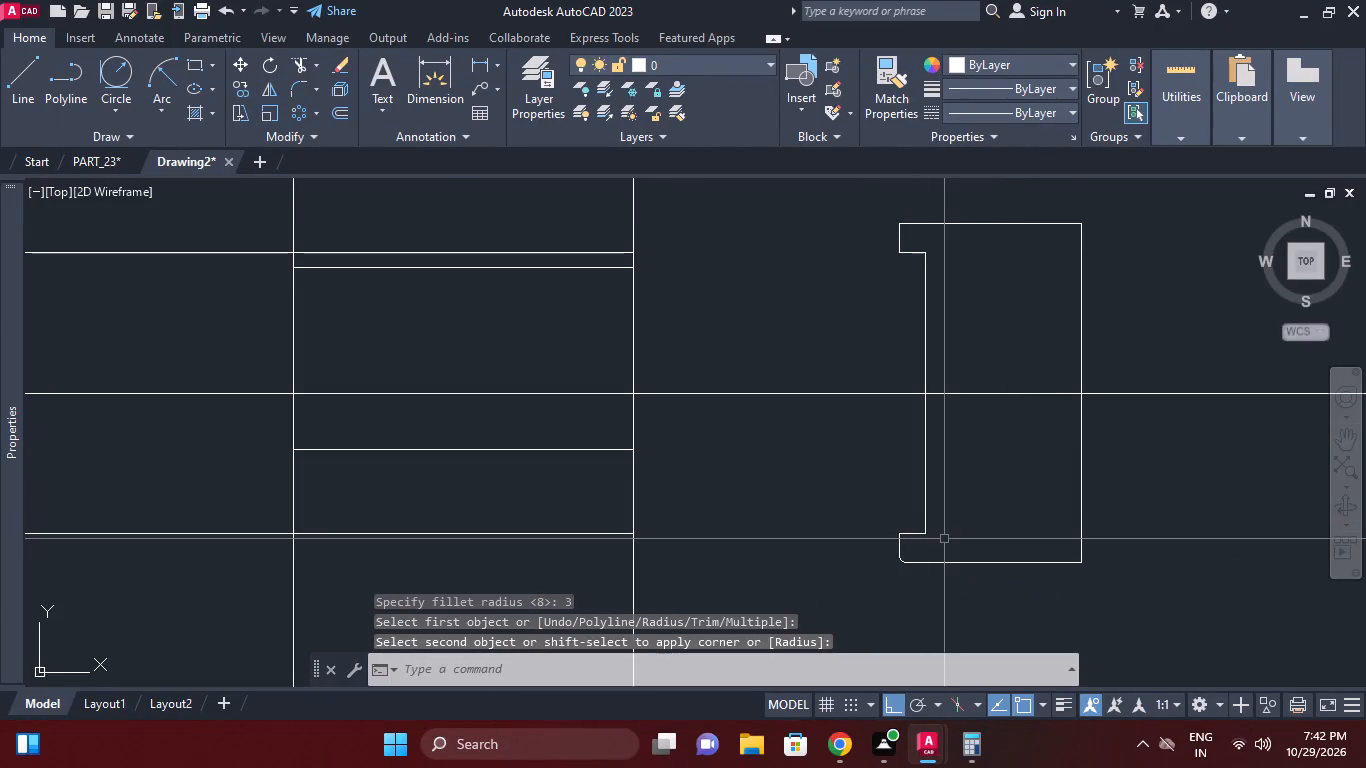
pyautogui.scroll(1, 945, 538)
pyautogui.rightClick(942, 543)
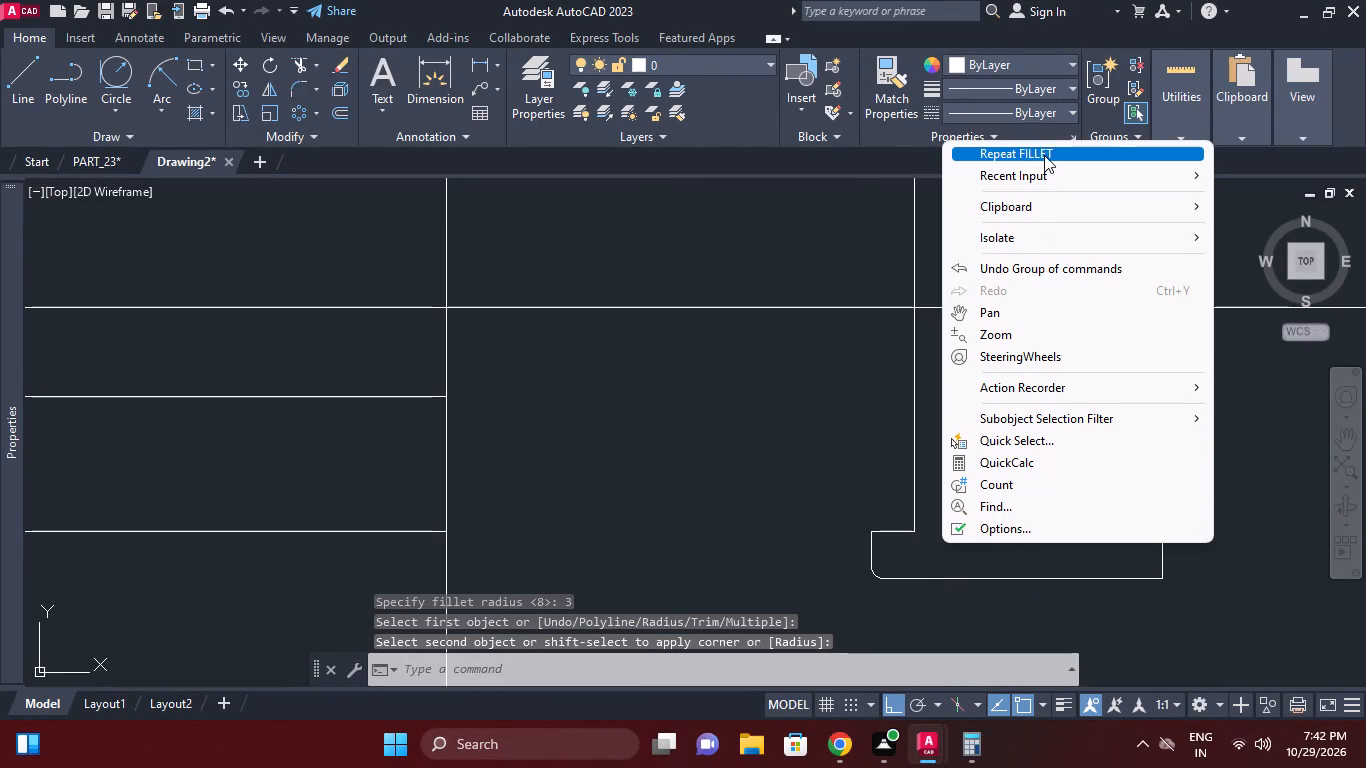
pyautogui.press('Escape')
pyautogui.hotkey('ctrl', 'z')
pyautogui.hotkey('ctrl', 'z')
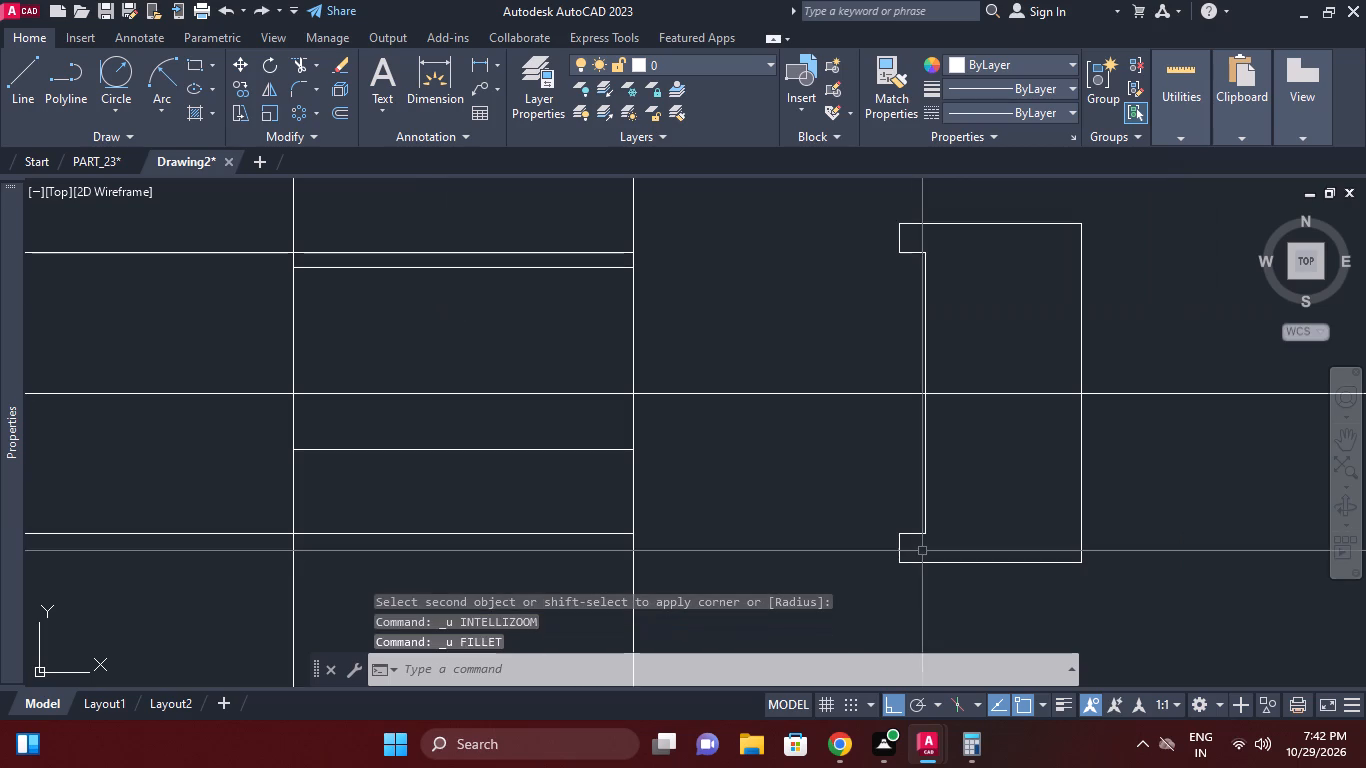
# Fillet both outer corners and the inner corner of the recessed outline's lower projection with radius 5.
pyautogui.press('f')
pyautogui.press('space')
pyautogui.write('R')
pyautogui.press('space')
pyautogui.press('5')
pyautogui.press('space')
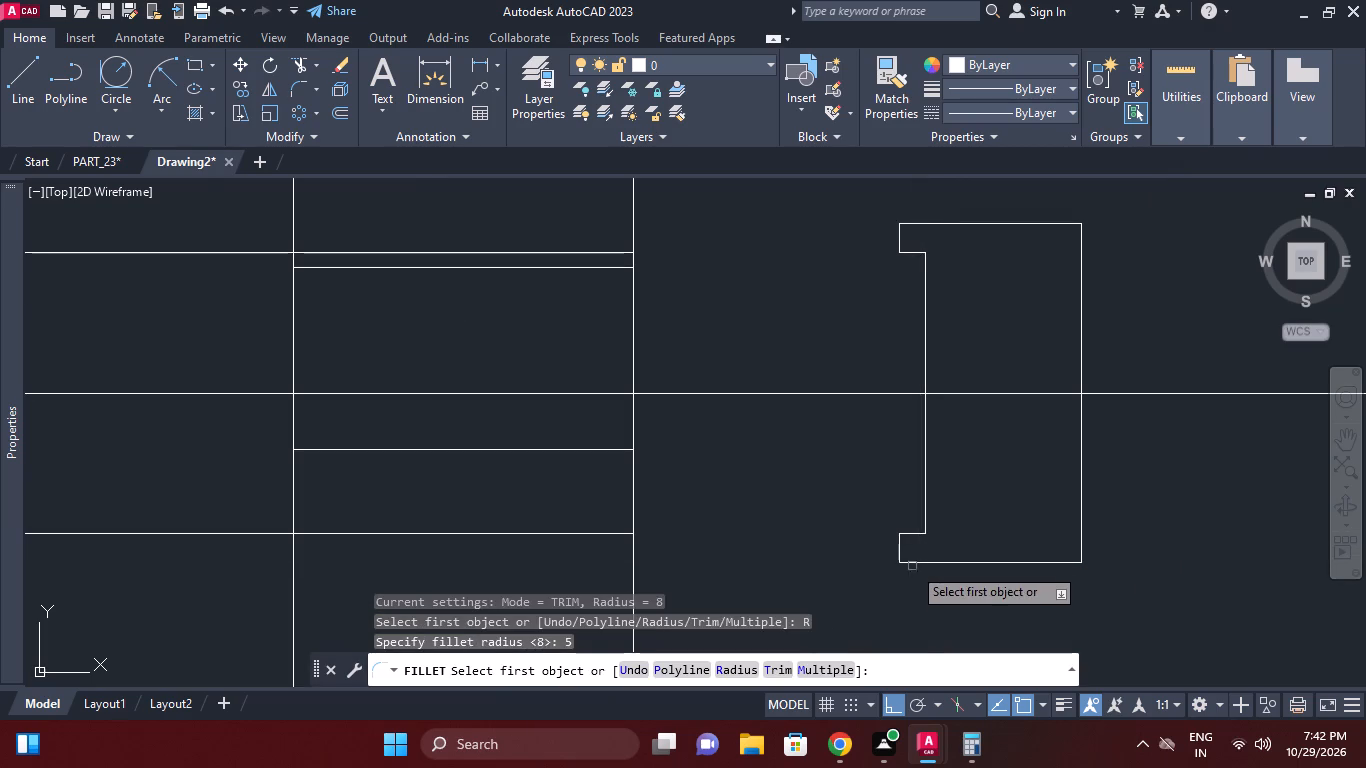
pyautogui.click(912, 559)
pyautogui.scroll(2, 908, 556)
pyautogui.click(909, 574)
pyautogui.click(885, 546)
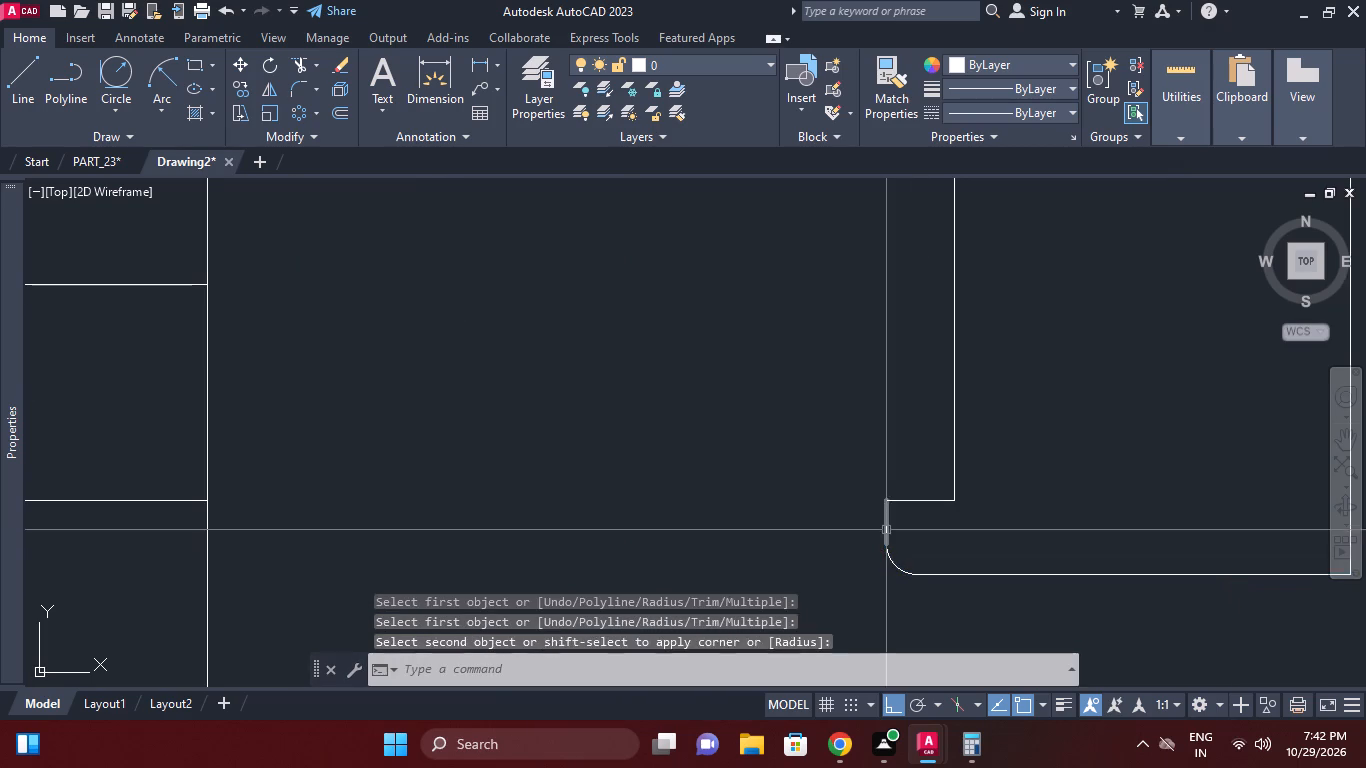
pyautogui.click(886, 526)
pyautogui.press('Escape')
pyautogui.press('space')
pyautogui.click(887, 520)
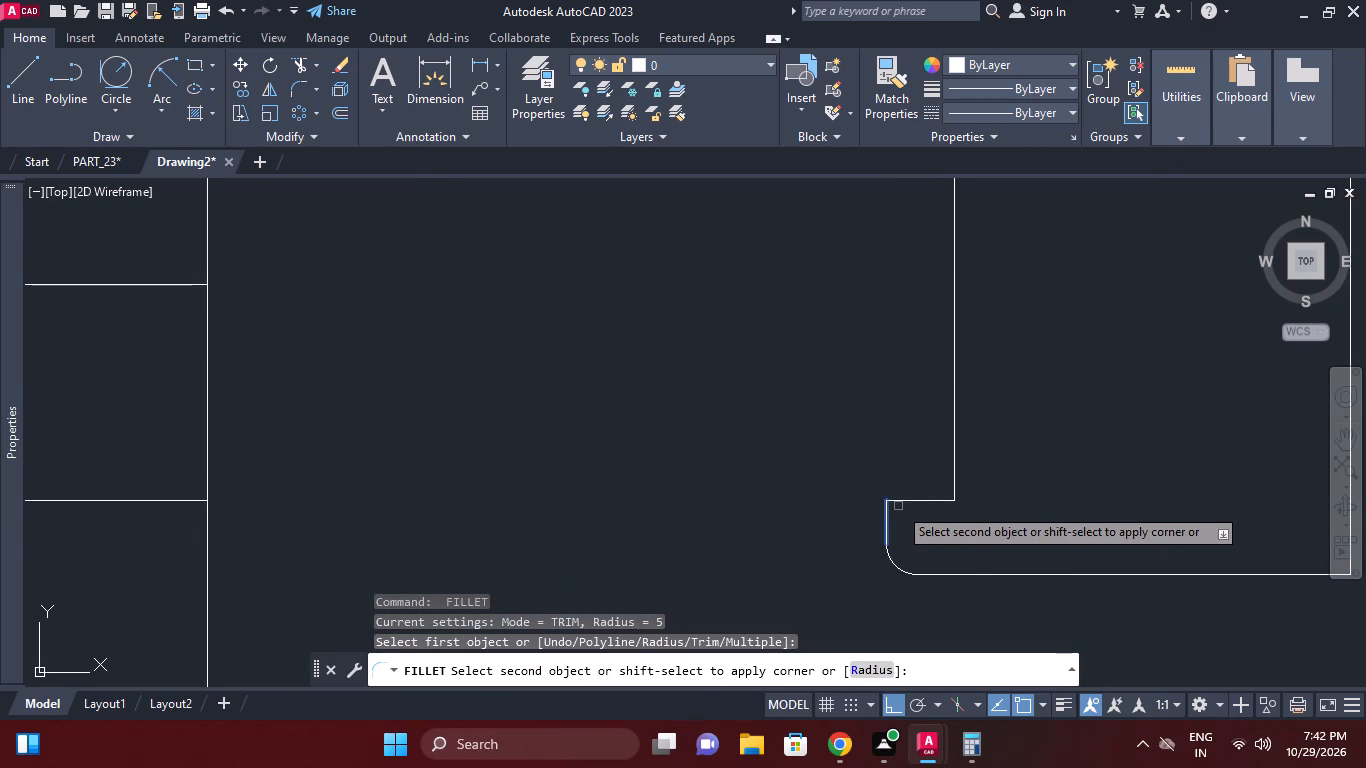
pyautogui.click(905, 501)
pyautogui.press('space')
pyautogui.click(939, 497)
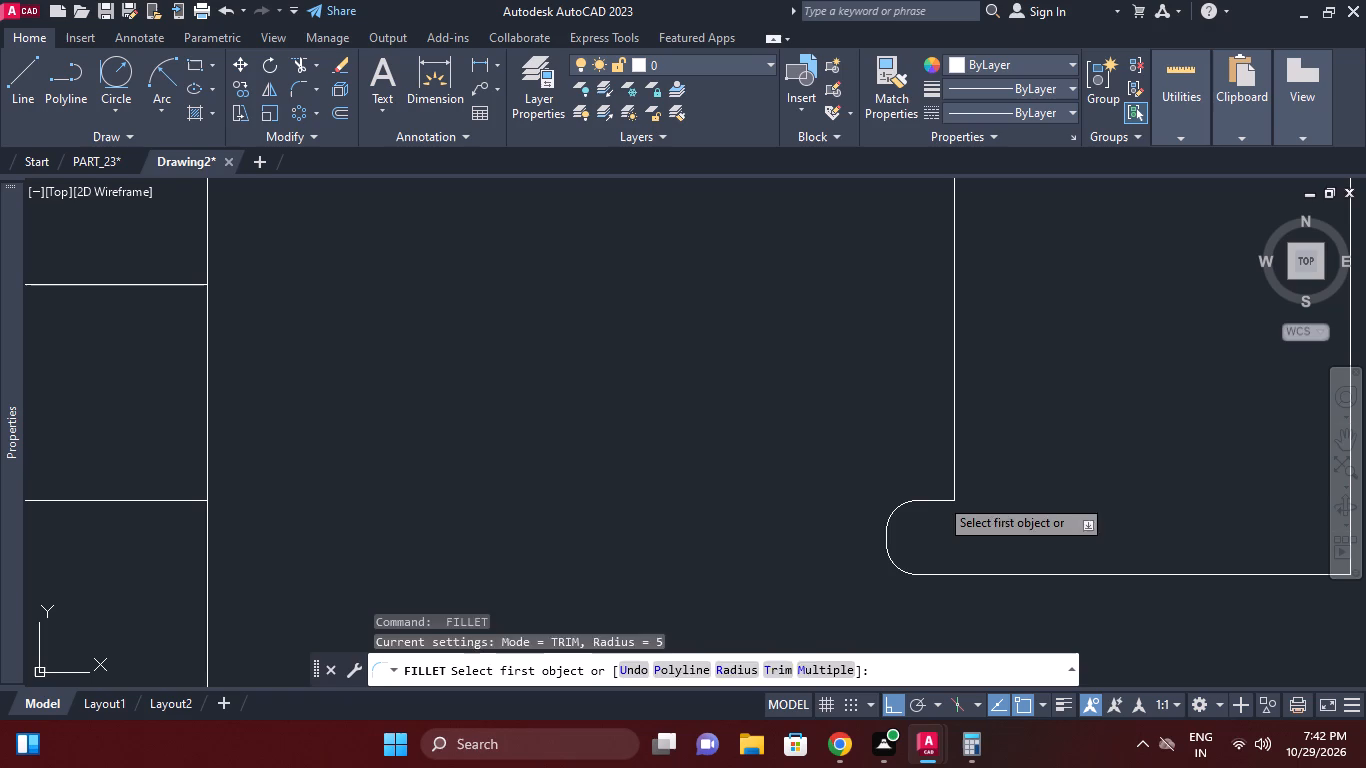
pyautogui.click(949, 480)
pyautogui.click(952, 474)
# Fillet the upper projection's inner corner and its lower outer corner with radius 5, leaving the topmost corner square.
pyautogui.scroll(-2, 1065, 413)
pyautogui.moveTo(1065, 415); pyautogui.dragTo(1062, 486, button='middle')
pyautogui.press('space')
pyautogui.moveTo(1058, 378); pyautogui.dragTo(1075, 495, button='middle')
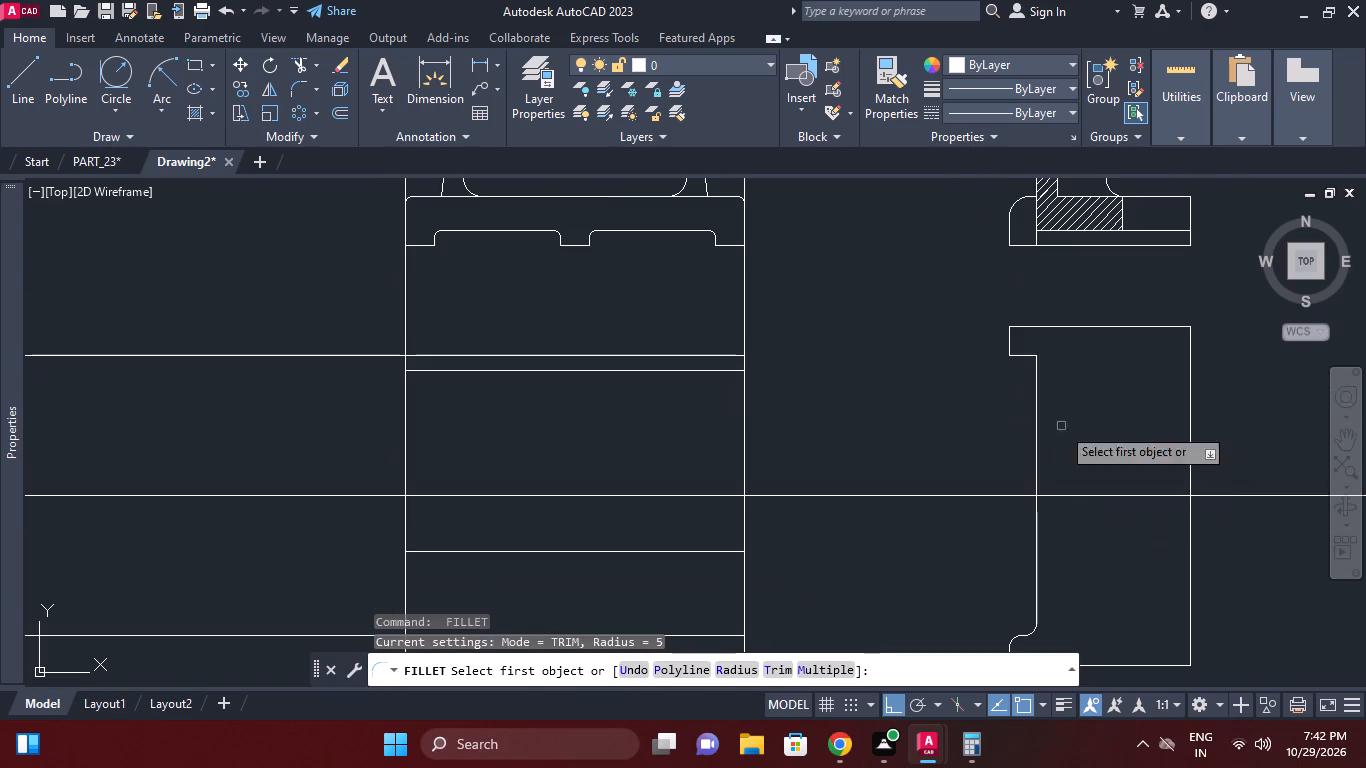
pyautogui.click(1036, 379)
pyautogui.click(1028, 355)
pyautogui.press('space')
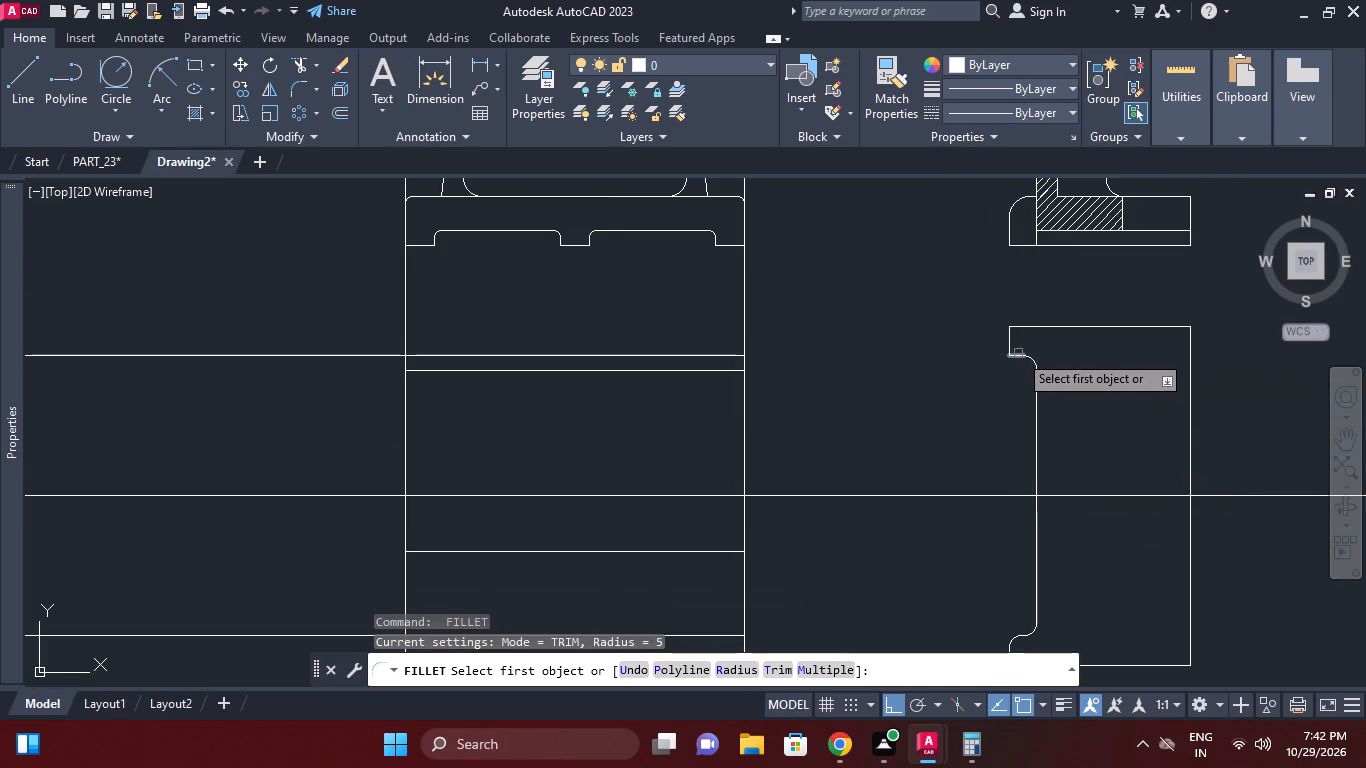
pyautogui.scroll(2, 1016, 352)
pyautogui.click(1003, 330)
pyautogui.click(996, 331)
pyautogui.click(1014, 363)
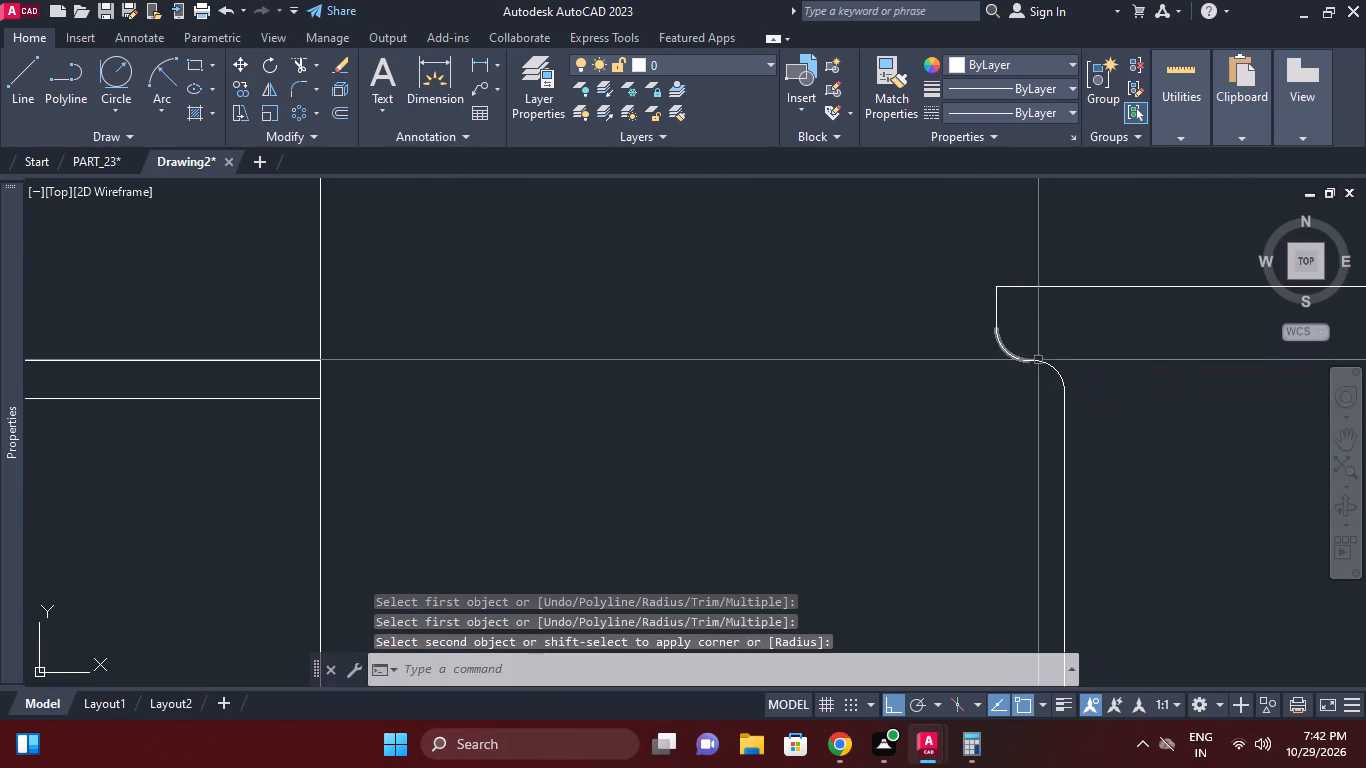
pyautogui.scroll(-2, 1040, 371)
pyautogui.press('Escape')
# Draw a vertical construction line through the right end of the side view's hatched base section, crossing the recessed outline below.
pyautogui.moveTo(1130, 449); pyautogui.dragTo(1087, 422, button='middle')
pyautogui.moveTo(1087, 422); pyautogui.dragTo(1086, 478, button='middle')
pyautogui.scroll(-1, 1101, 477)
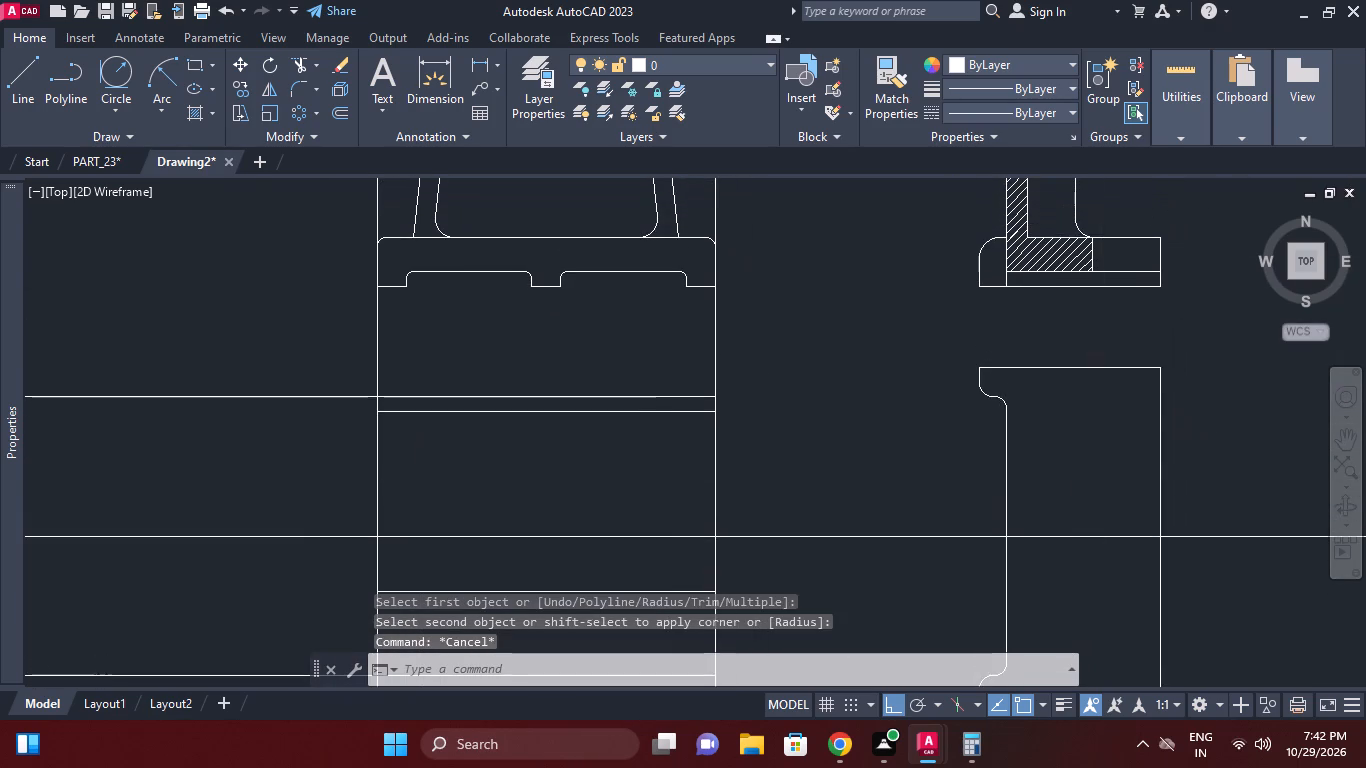
pyautogui.moveTo(1101, 477); pyautogui.dragTo(1108, 431, button='middle')
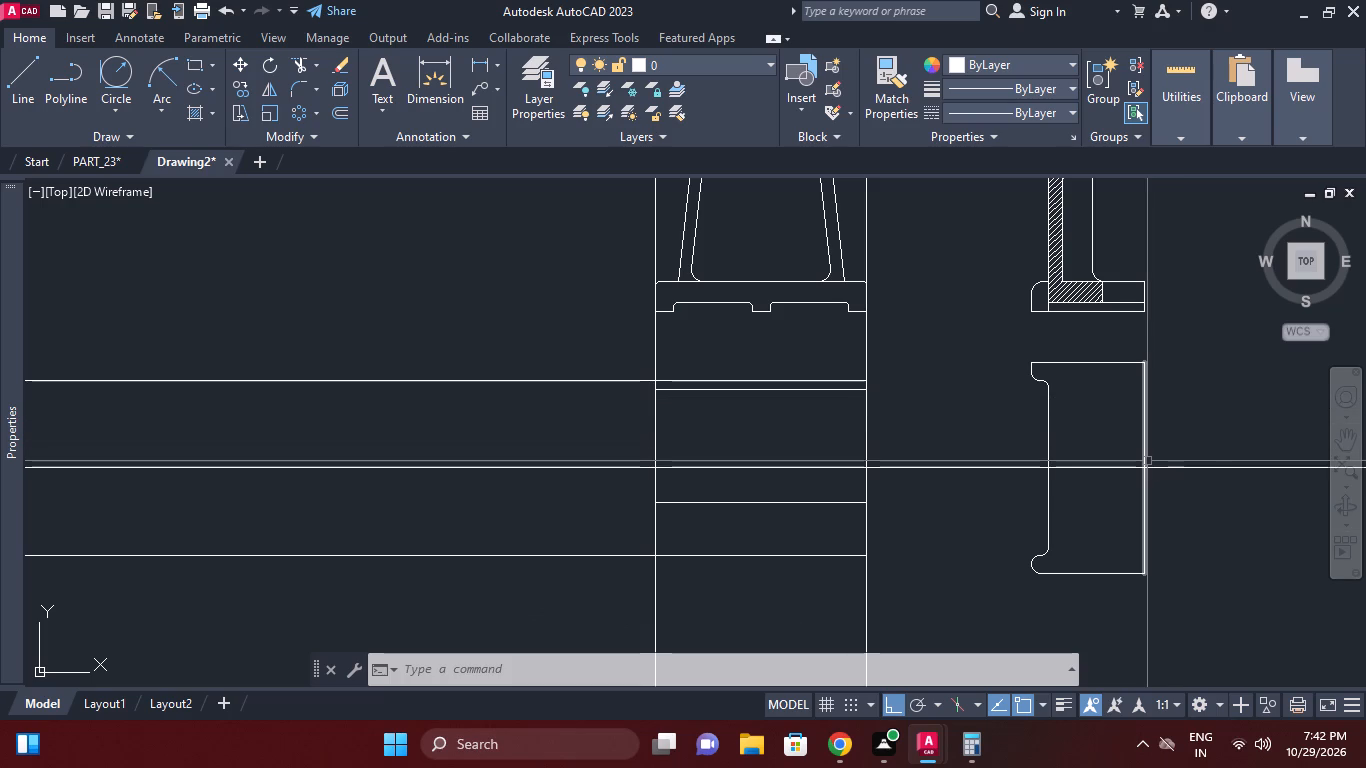
pyautogui.write('XL V')
pyautogui.press('space')
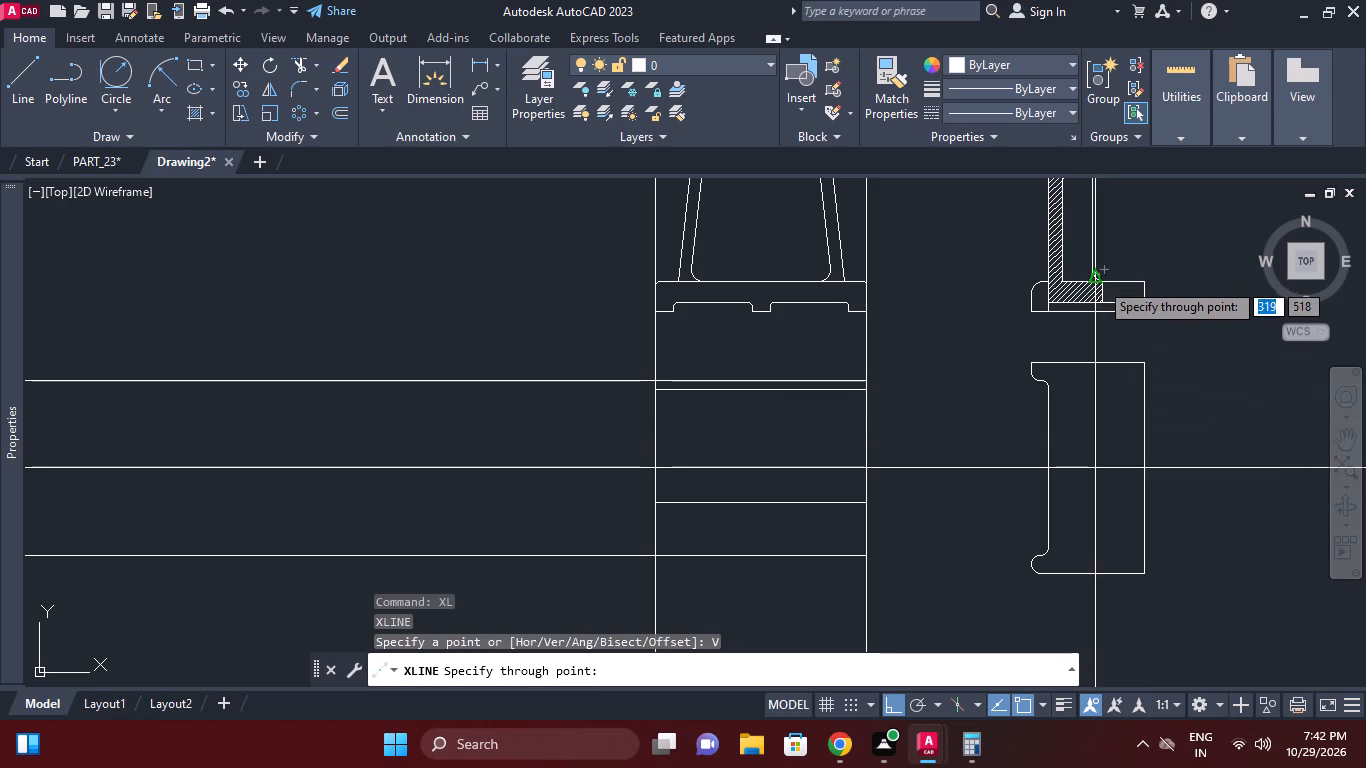
pyautogui.click(1105, 286)
pyautogui.press('Escape')
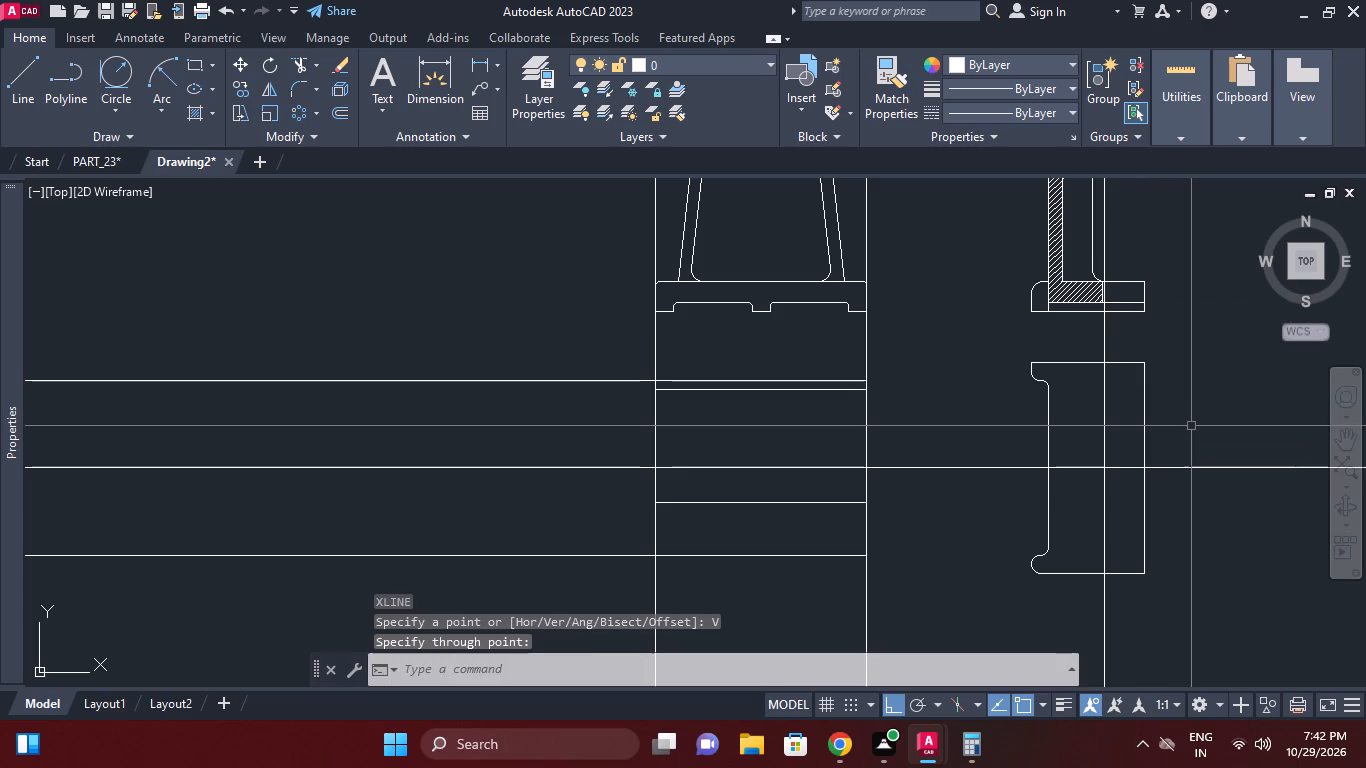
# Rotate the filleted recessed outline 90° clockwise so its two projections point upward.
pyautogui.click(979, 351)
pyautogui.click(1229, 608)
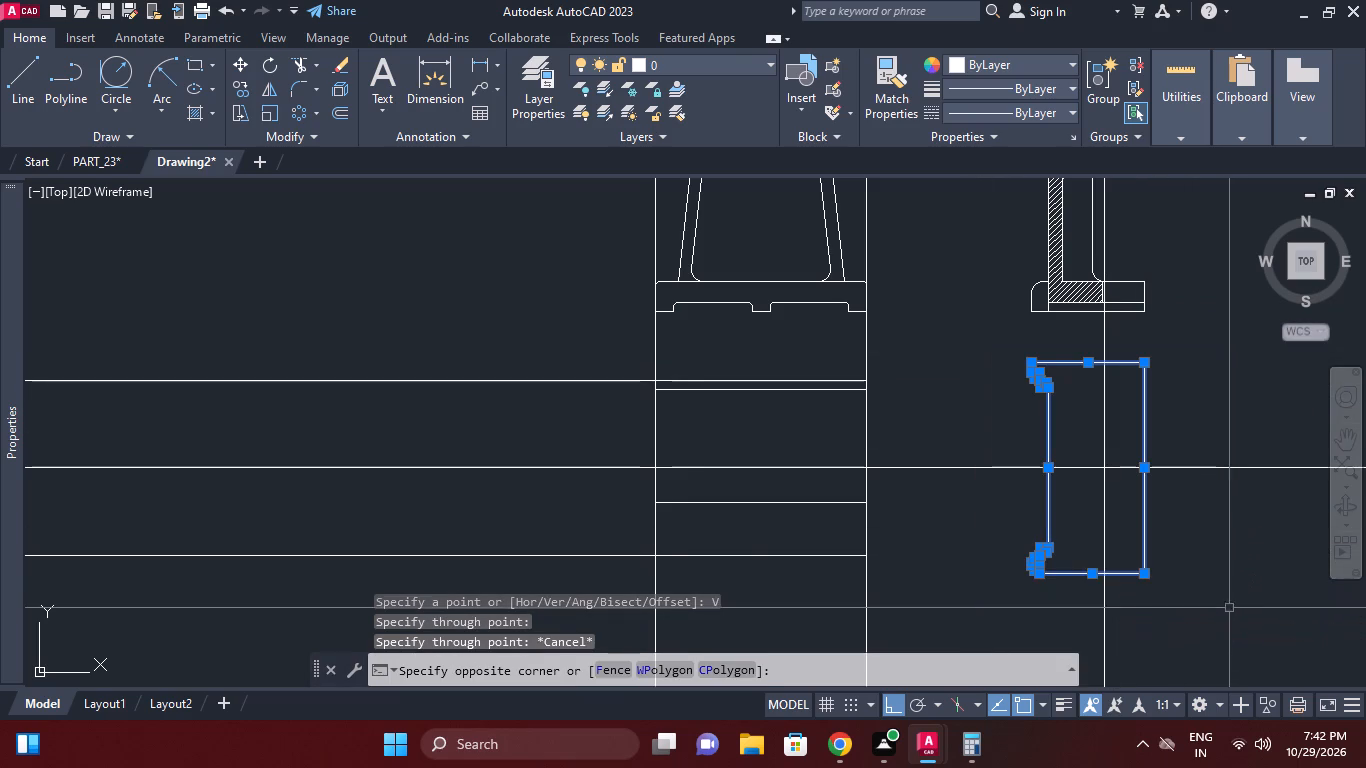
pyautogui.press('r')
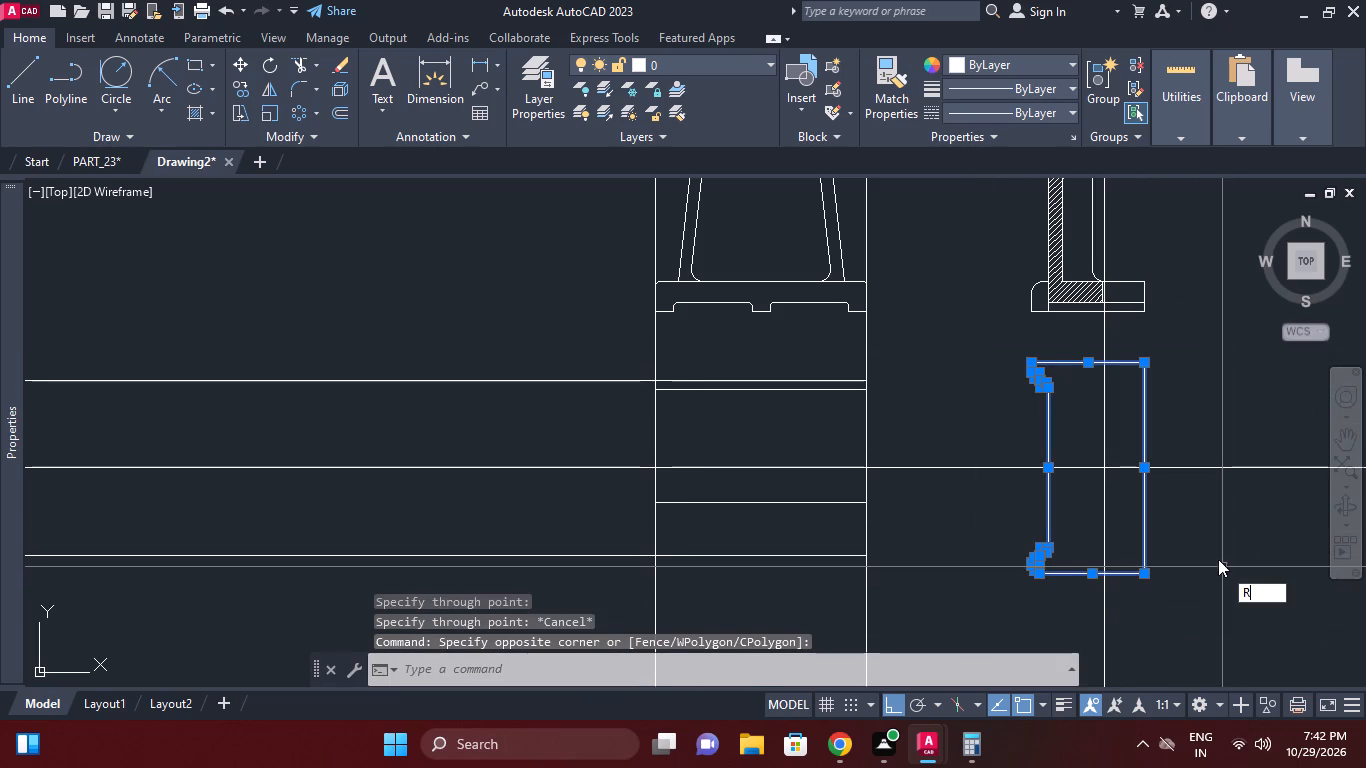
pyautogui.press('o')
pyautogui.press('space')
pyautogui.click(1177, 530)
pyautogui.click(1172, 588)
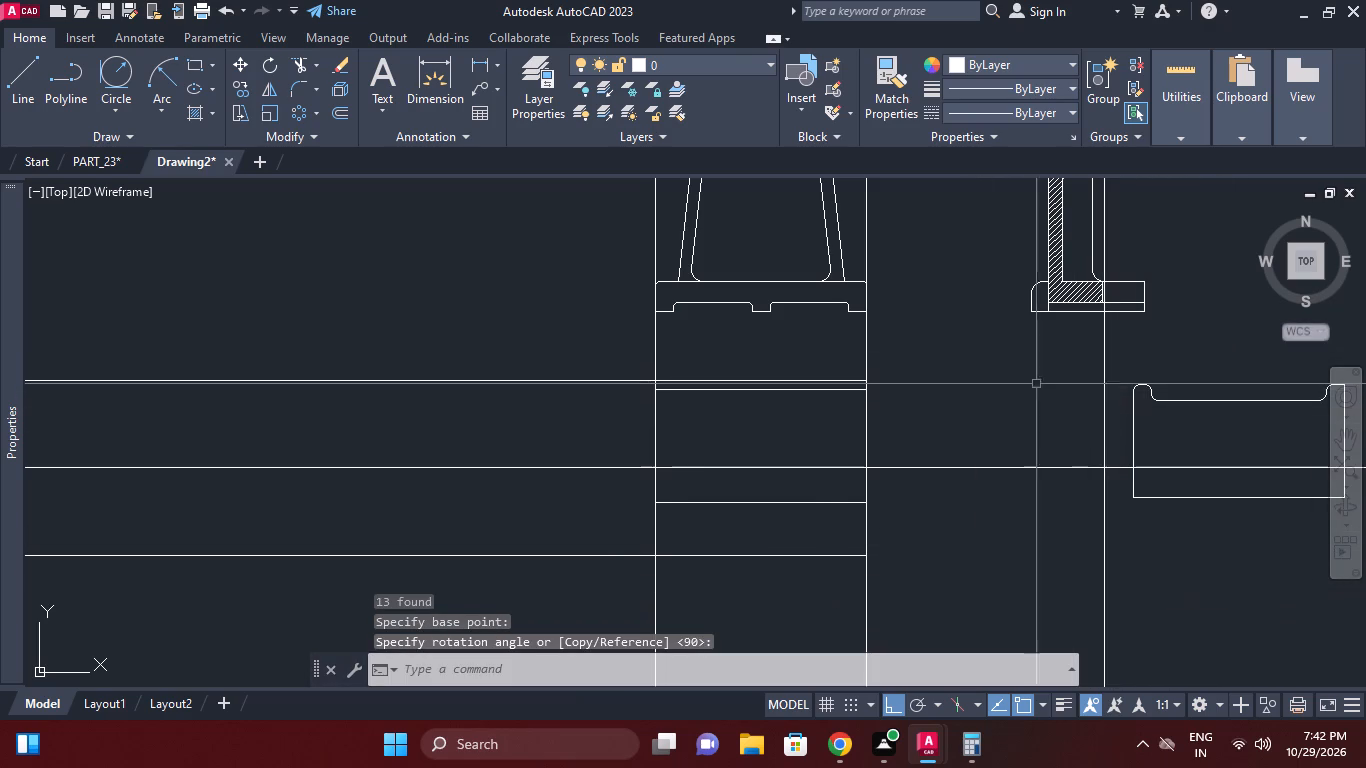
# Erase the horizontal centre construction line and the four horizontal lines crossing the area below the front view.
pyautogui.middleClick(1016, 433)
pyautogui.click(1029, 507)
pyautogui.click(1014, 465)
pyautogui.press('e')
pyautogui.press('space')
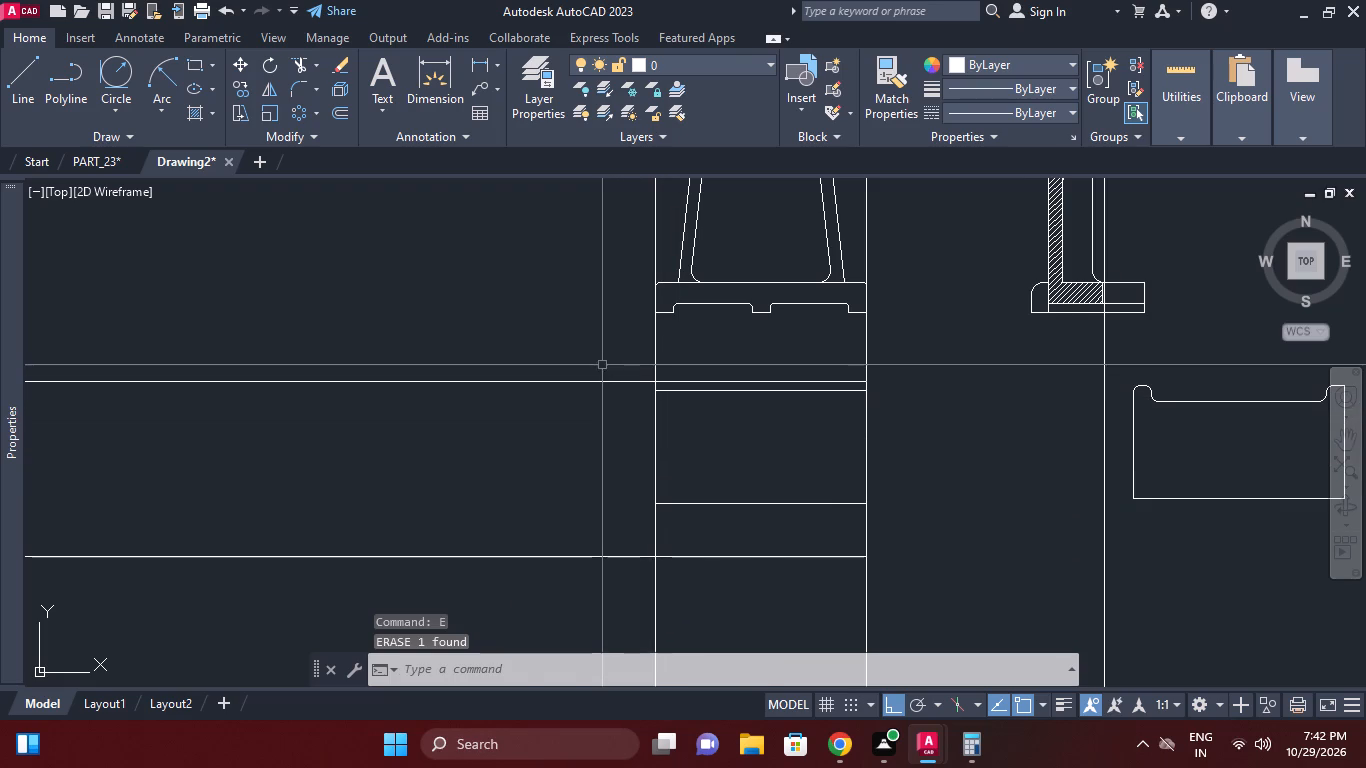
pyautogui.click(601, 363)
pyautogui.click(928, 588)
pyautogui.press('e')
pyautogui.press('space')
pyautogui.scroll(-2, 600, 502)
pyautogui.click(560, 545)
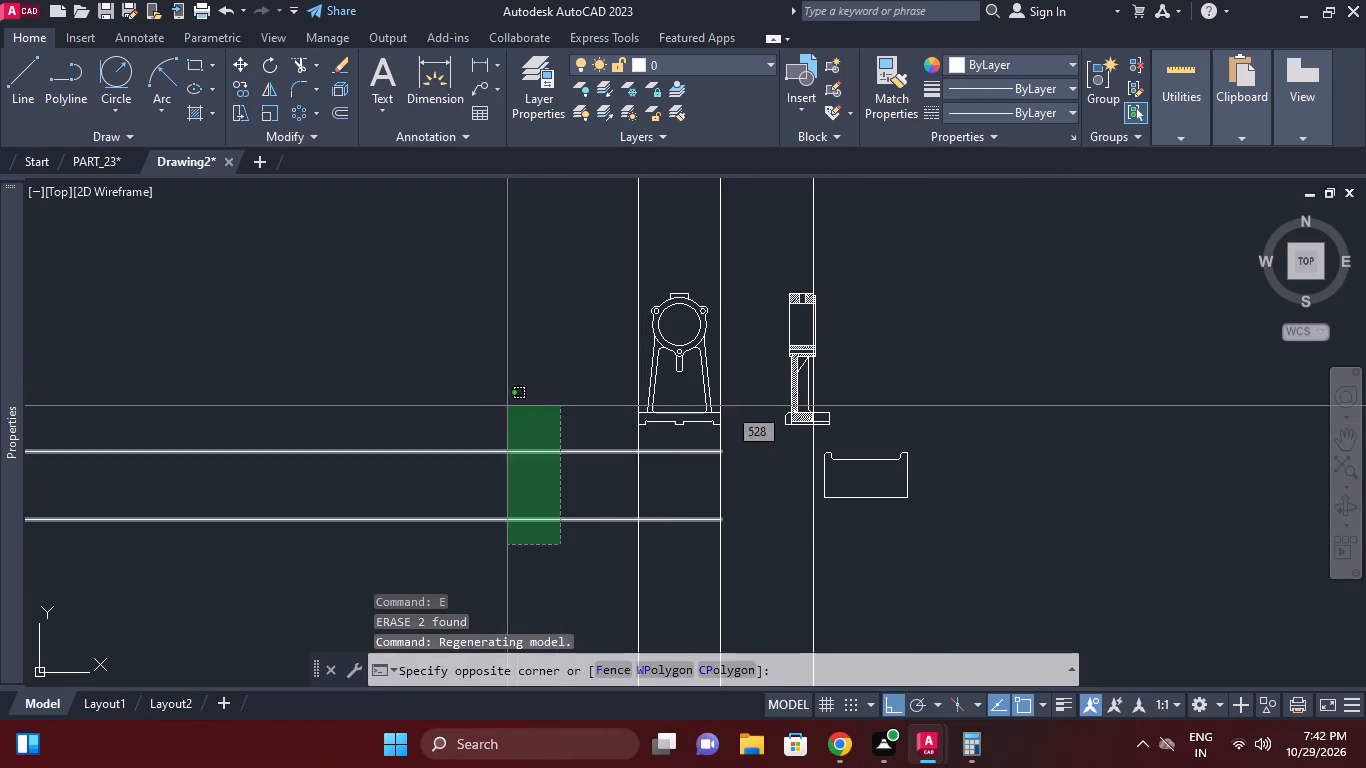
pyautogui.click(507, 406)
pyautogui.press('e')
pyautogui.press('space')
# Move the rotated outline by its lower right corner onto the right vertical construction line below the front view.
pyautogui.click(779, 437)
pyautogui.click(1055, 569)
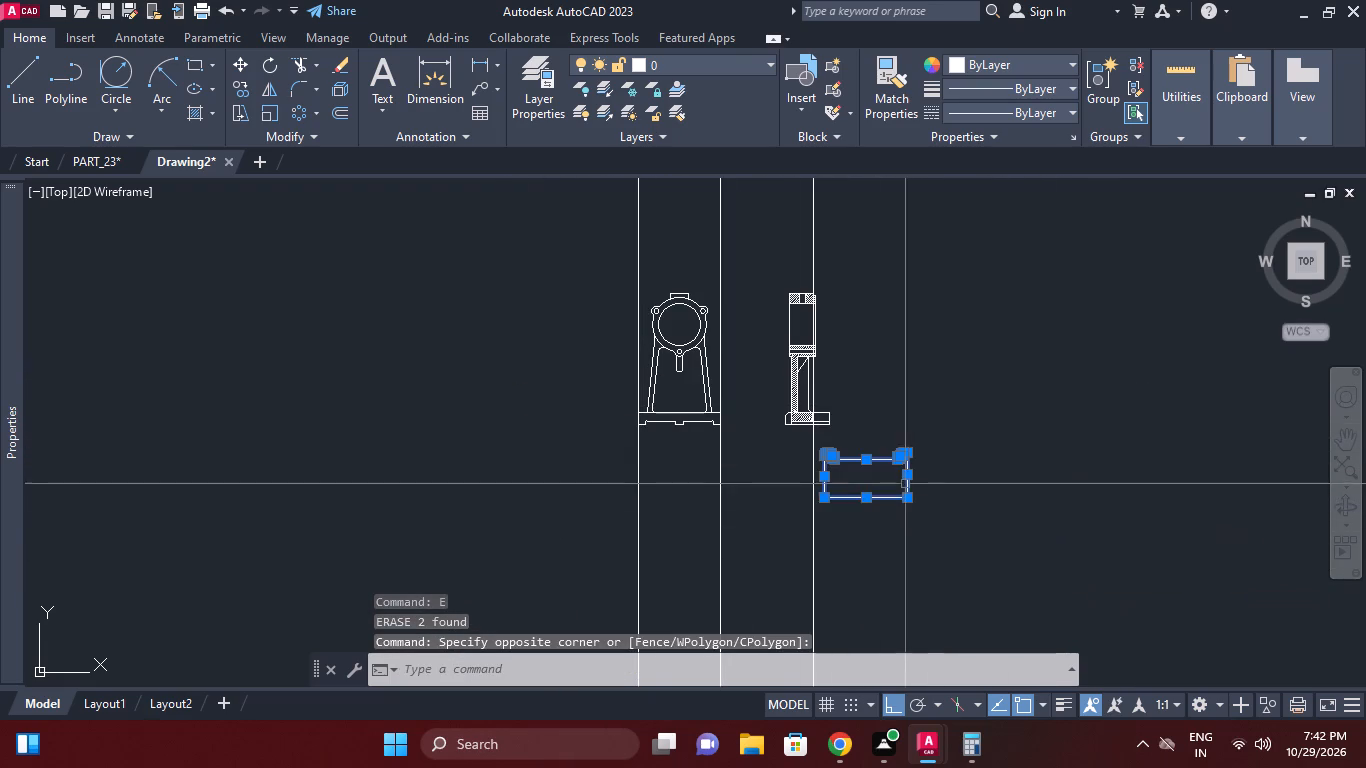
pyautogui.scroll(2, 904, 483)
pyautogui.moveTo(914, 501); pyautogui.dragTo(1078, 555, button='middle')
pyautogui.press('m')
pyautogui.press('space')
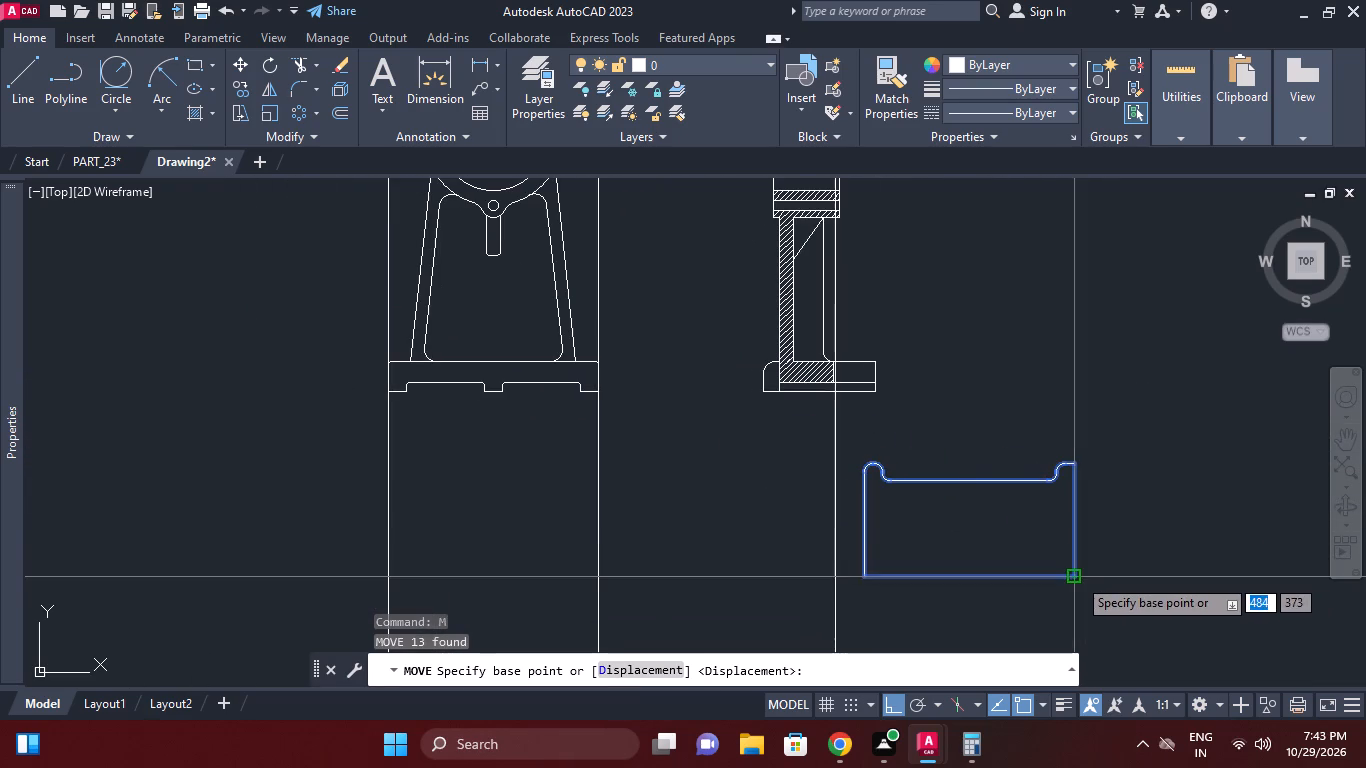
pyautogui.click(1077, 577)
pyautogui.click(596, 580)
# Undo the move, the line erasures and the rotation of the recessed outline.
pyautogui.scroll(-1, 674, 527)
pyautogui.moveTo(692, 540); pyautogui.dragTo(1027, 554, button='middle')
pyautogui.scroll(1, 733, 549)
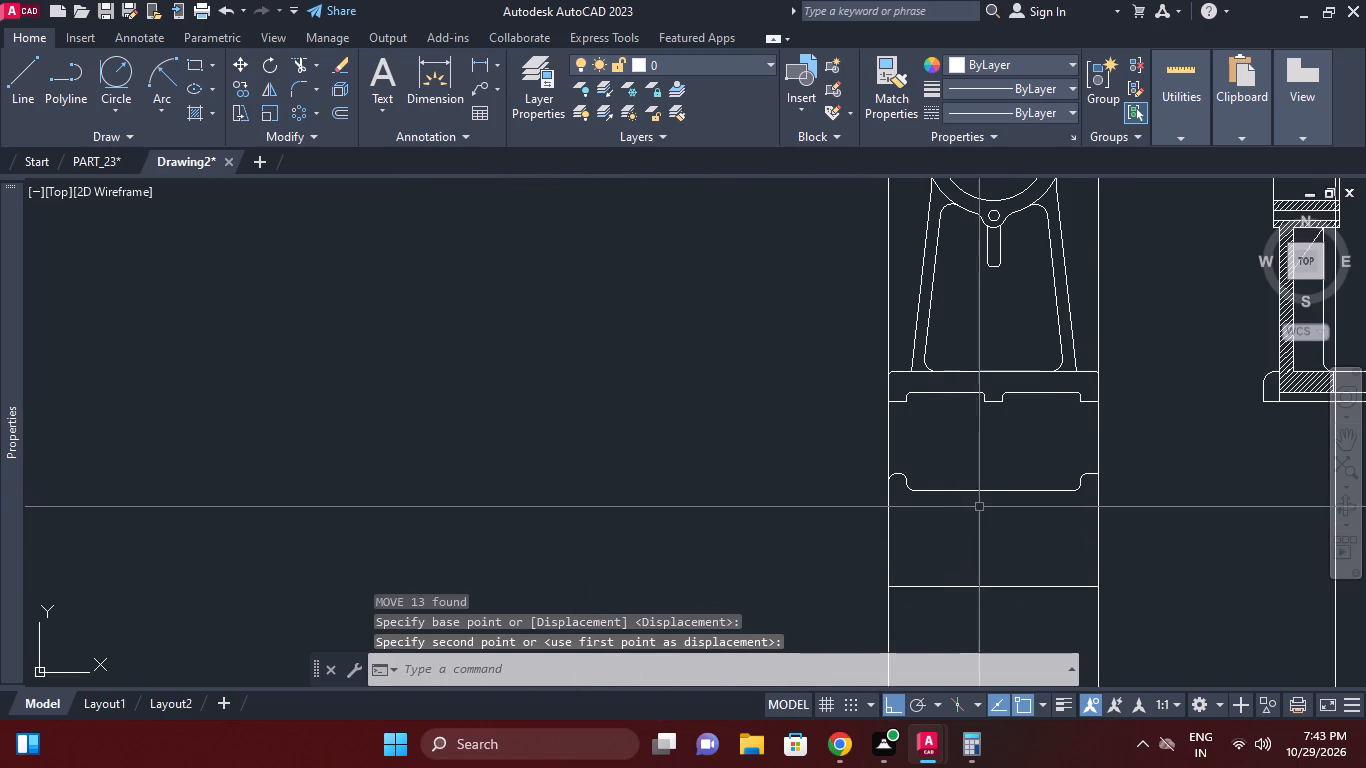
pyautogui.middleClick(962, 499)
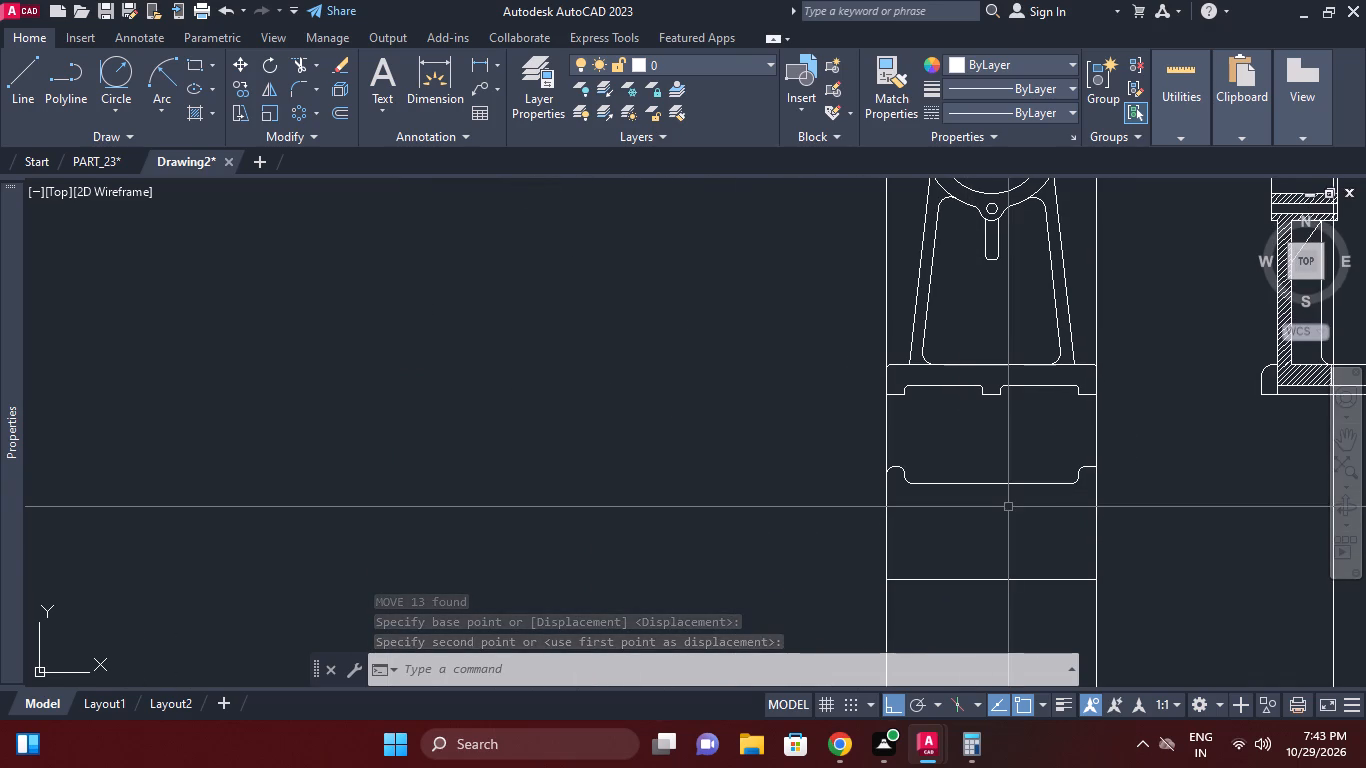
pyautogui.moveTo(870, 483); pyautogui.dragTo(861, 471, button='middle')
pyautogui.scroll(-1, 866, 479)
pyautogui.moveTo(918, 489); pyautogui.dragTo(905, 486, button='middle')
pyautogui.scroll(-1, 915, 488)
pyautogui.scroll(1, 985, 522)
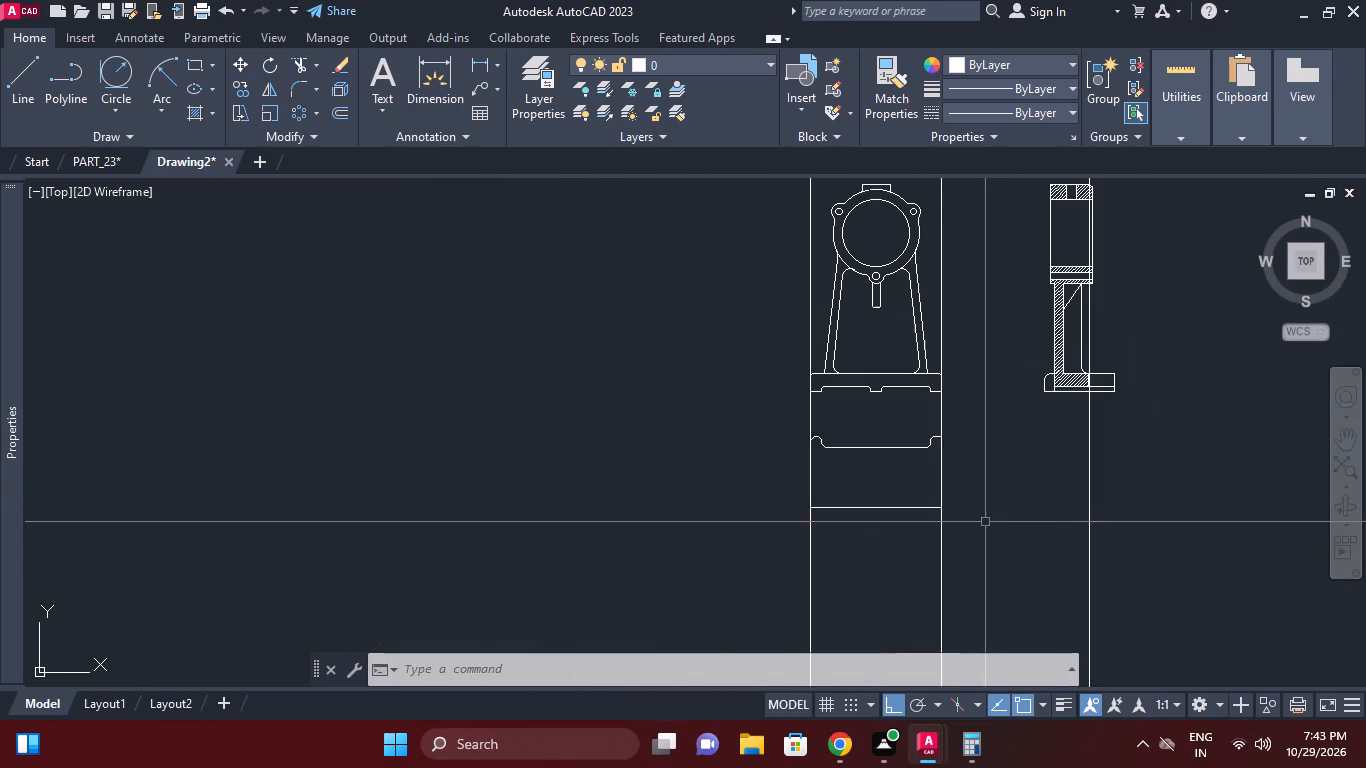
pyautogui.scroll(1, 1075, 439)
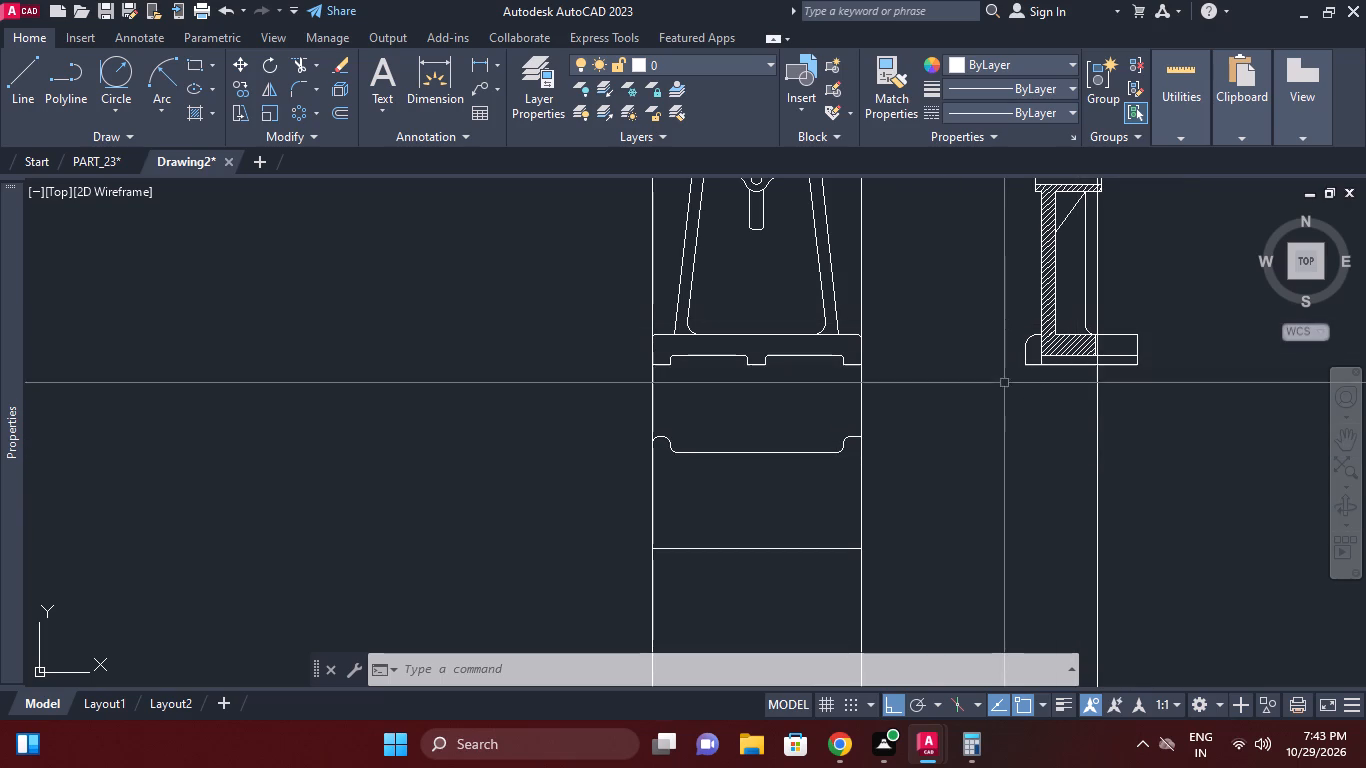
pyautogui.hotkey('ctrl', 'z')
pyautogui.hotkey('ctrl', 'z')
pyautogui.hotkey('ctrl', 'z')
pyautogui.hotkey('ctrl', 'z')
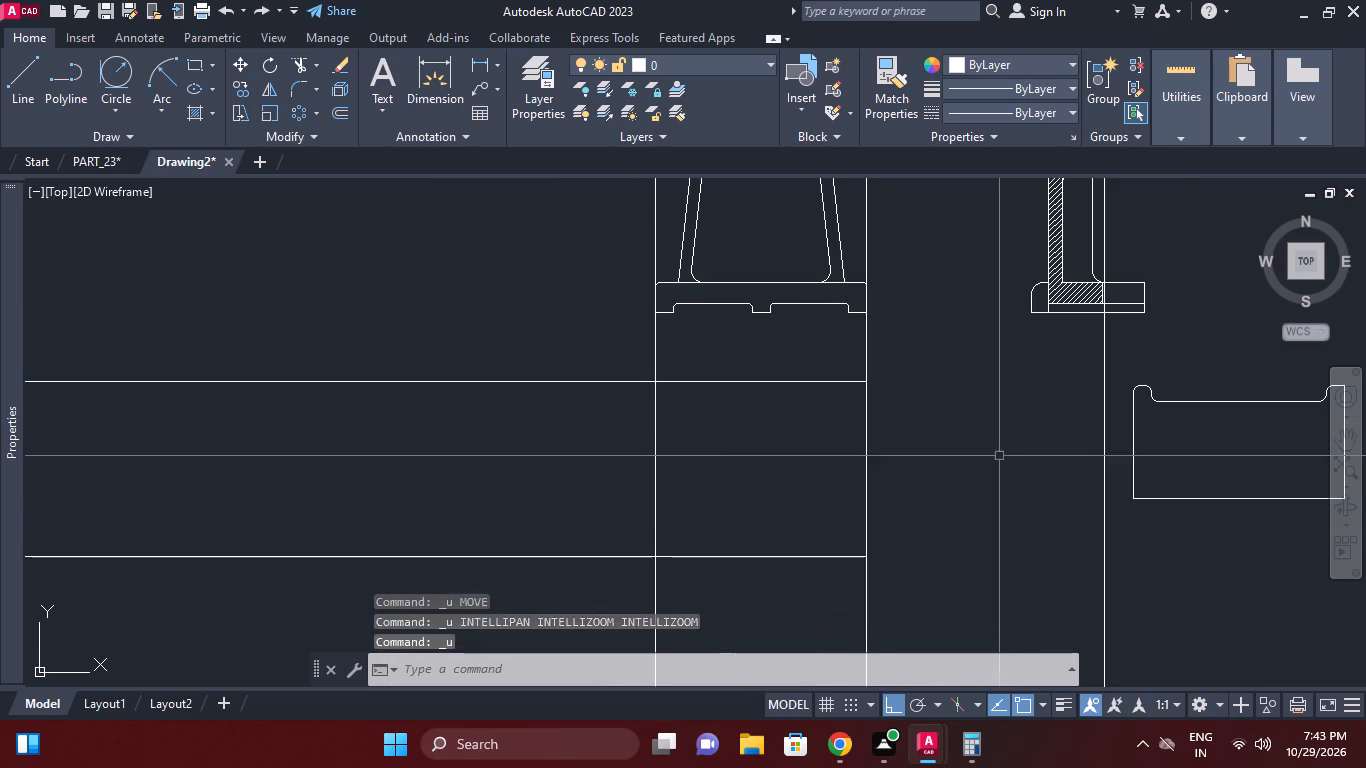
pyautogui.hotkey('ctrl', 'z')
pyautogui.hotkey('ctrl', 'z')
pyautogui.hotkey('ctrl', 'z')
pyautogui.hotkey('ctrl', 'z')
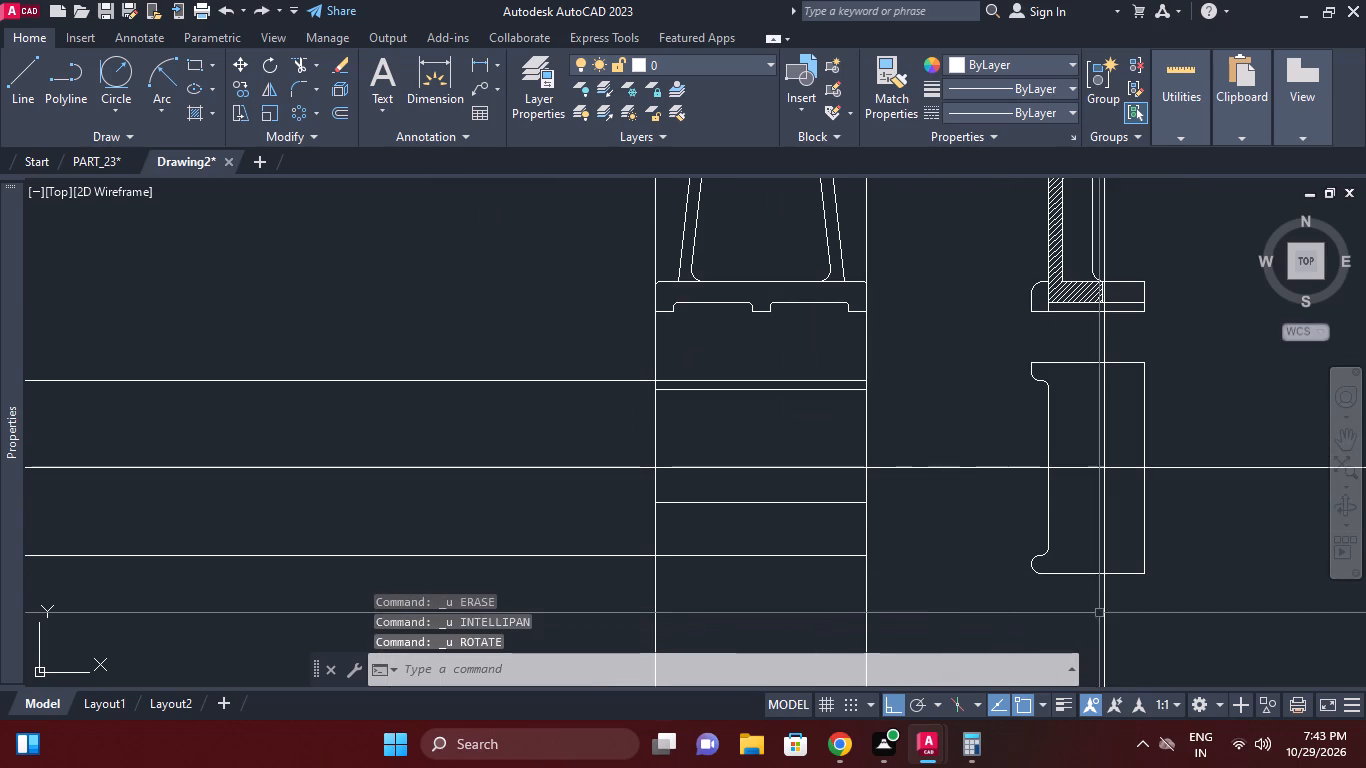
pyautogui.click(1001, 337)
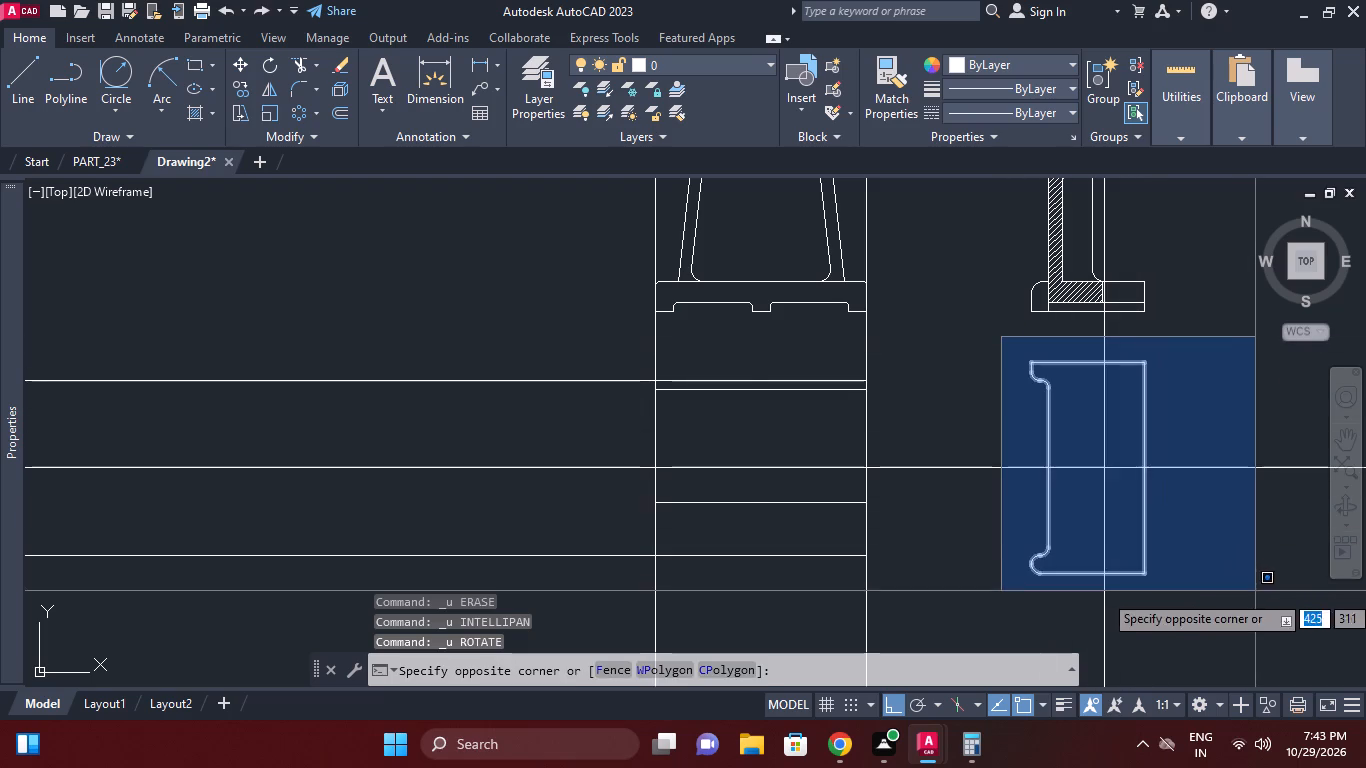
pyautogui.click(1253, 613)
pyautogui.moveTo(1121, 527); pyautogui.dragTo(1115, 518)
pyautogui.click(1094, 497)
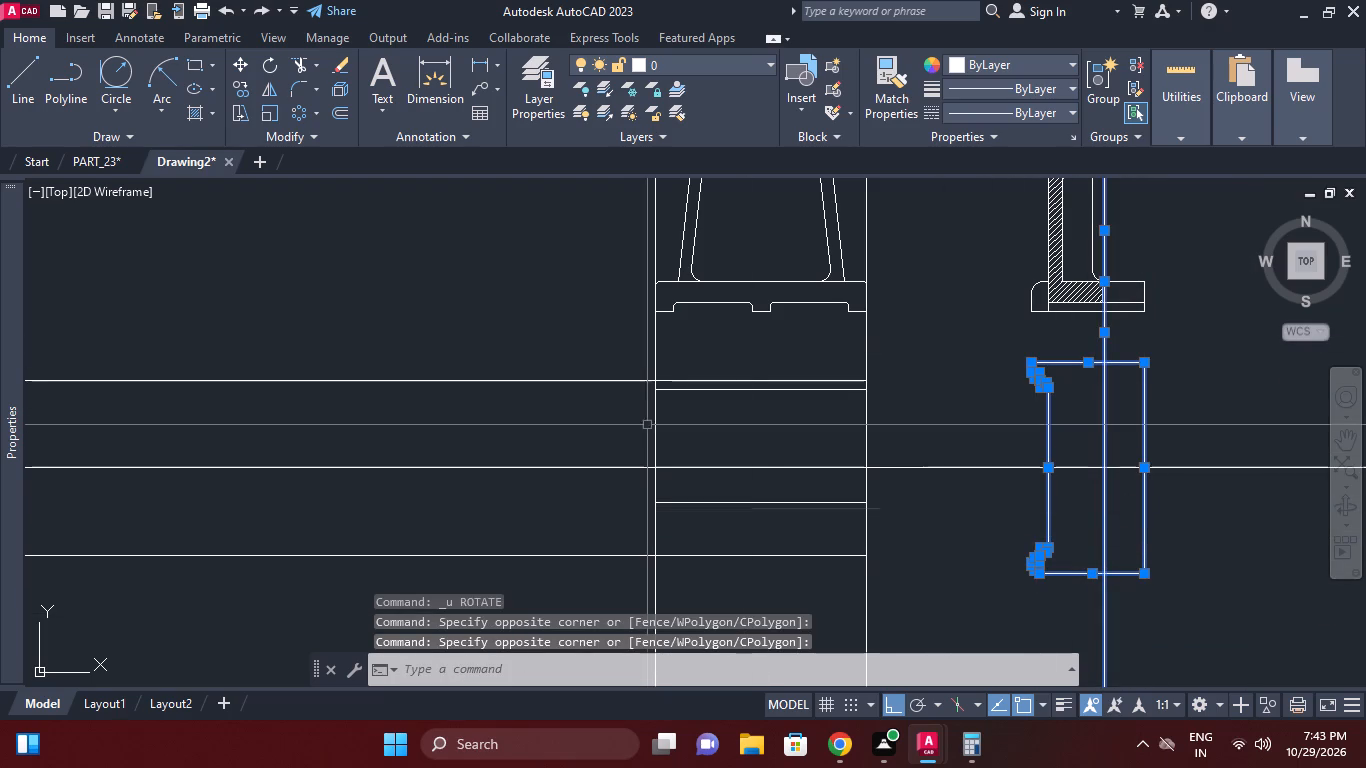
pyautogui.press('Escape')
# Erase the four horizontal lines crossing the area below the front view, keeping the centre construction line.
pyautogui.click(574, 351)
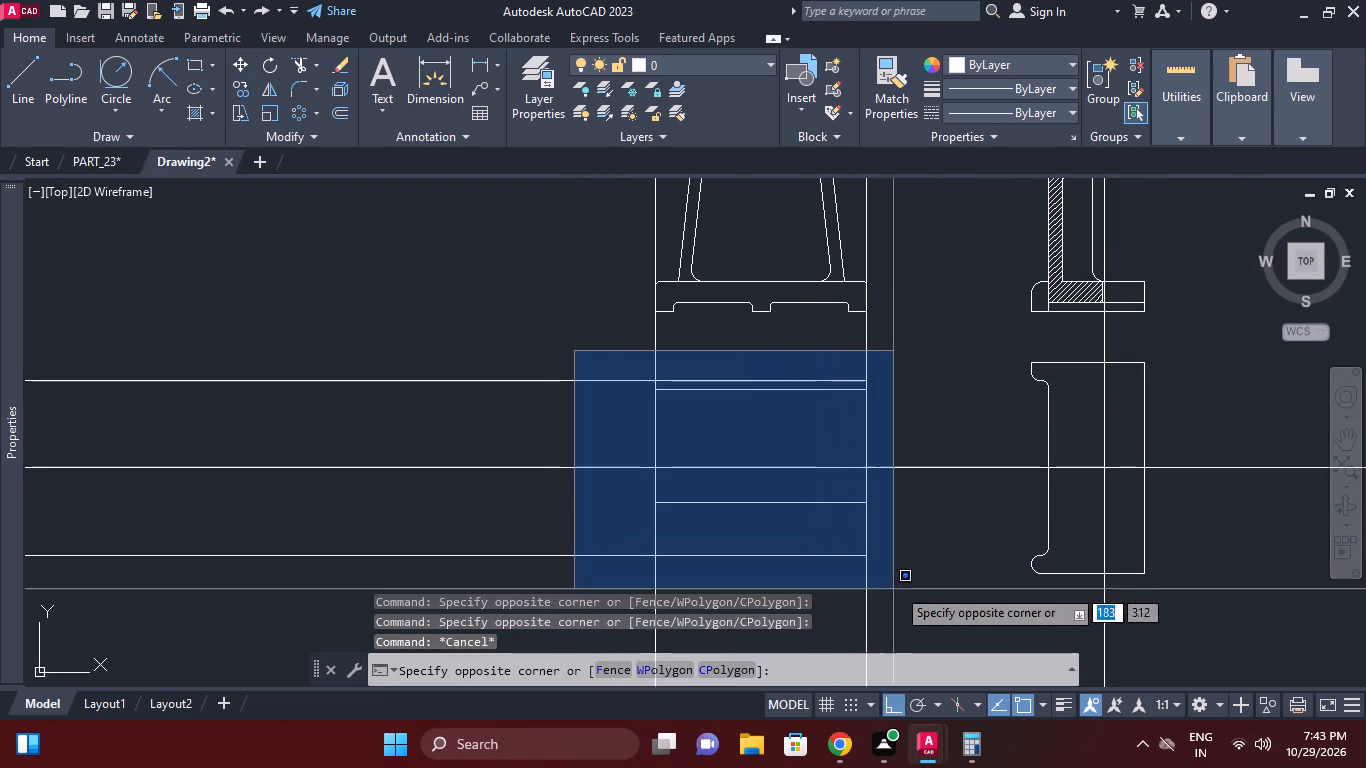
pyautogui.click(941, 601)
pyautogui.press('e')
pyautogui.press('space')
pyautogui.click(825, 565)
pyautogui.click(810, 552)
pyautogui.press('e')
pyautogui.press('space')
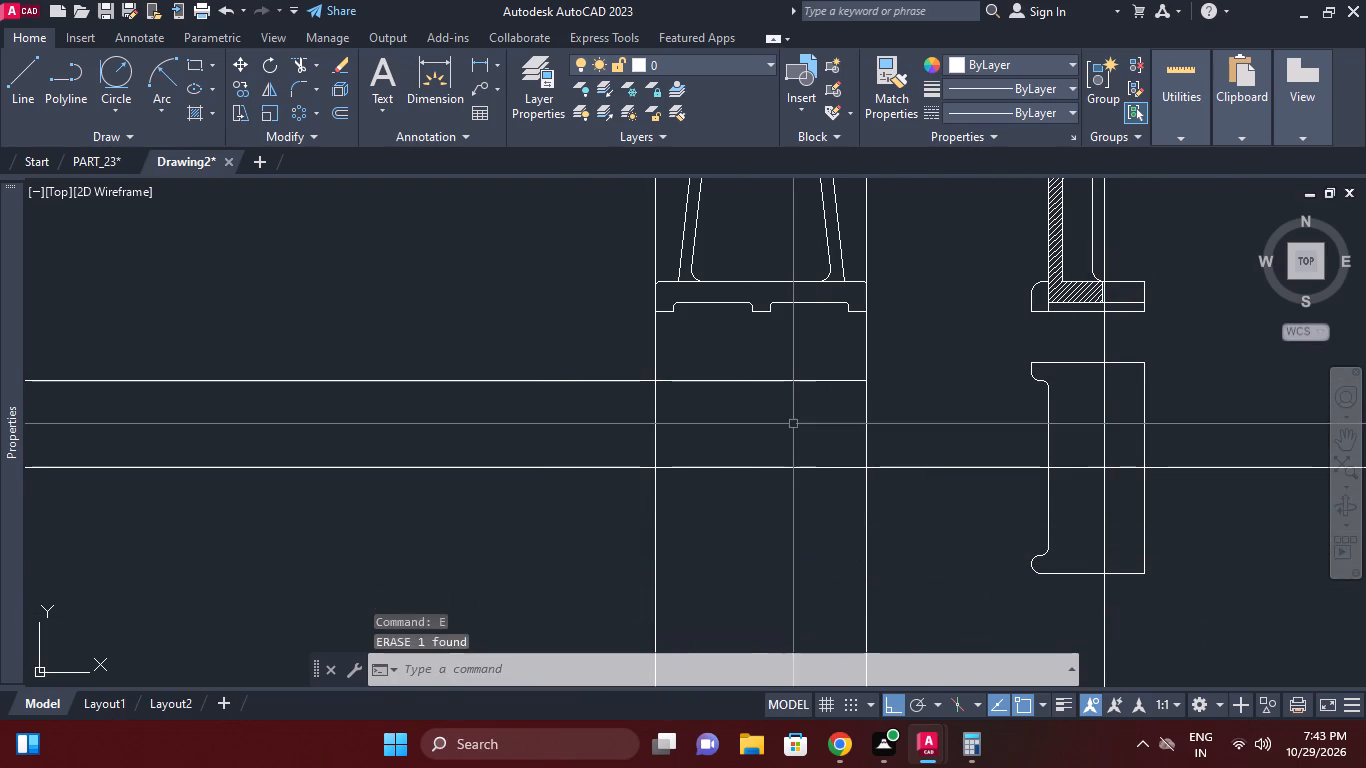
pyautogui.click(780, 381)
pyautogui.press('e')
pyautogui.press('space')
# Move the recessed outline and its vertical centre line horizontally from below the side view to the empty area left of the front view.
pyautogui.click(977, 354)
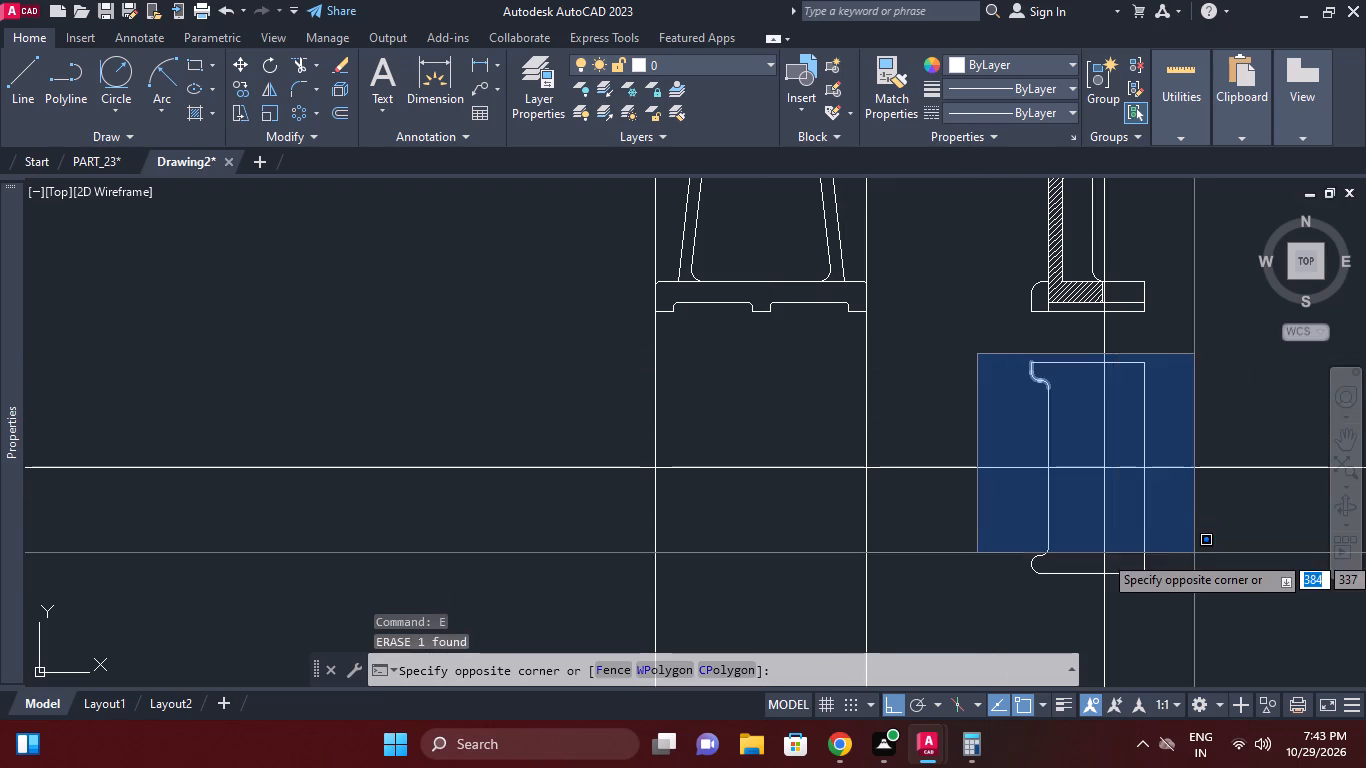
pyautogui.click(1211, 606)
pyautogui.moveTo(1183, 619); pyautogui.dragTo(1164, 623)
pyautogui.click(973, 623)
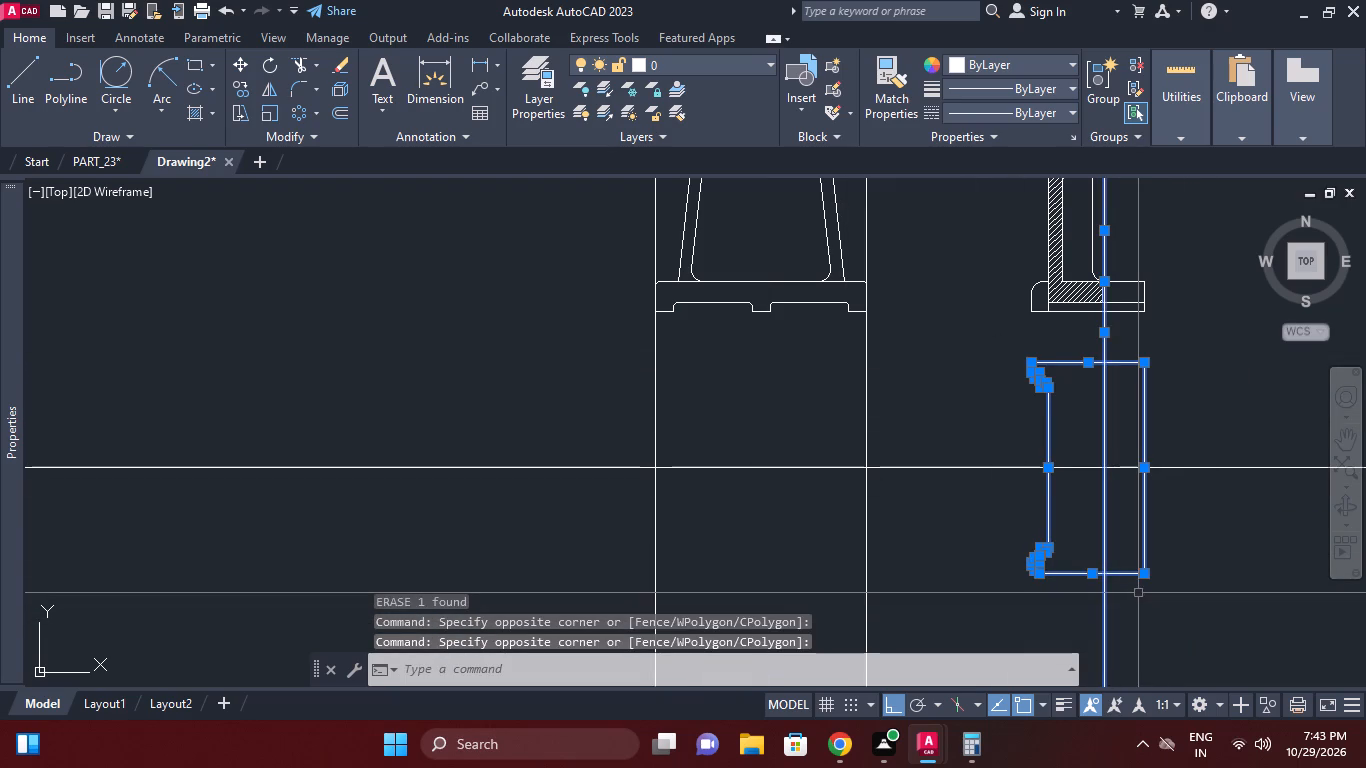
pyautogui.moveTo(1140, 590); pyautogui.dragTo(1154, 512, button='middle')
pyautogui.write('M')
pyautogui.press('space')
pyautogui.click(1180, 549)
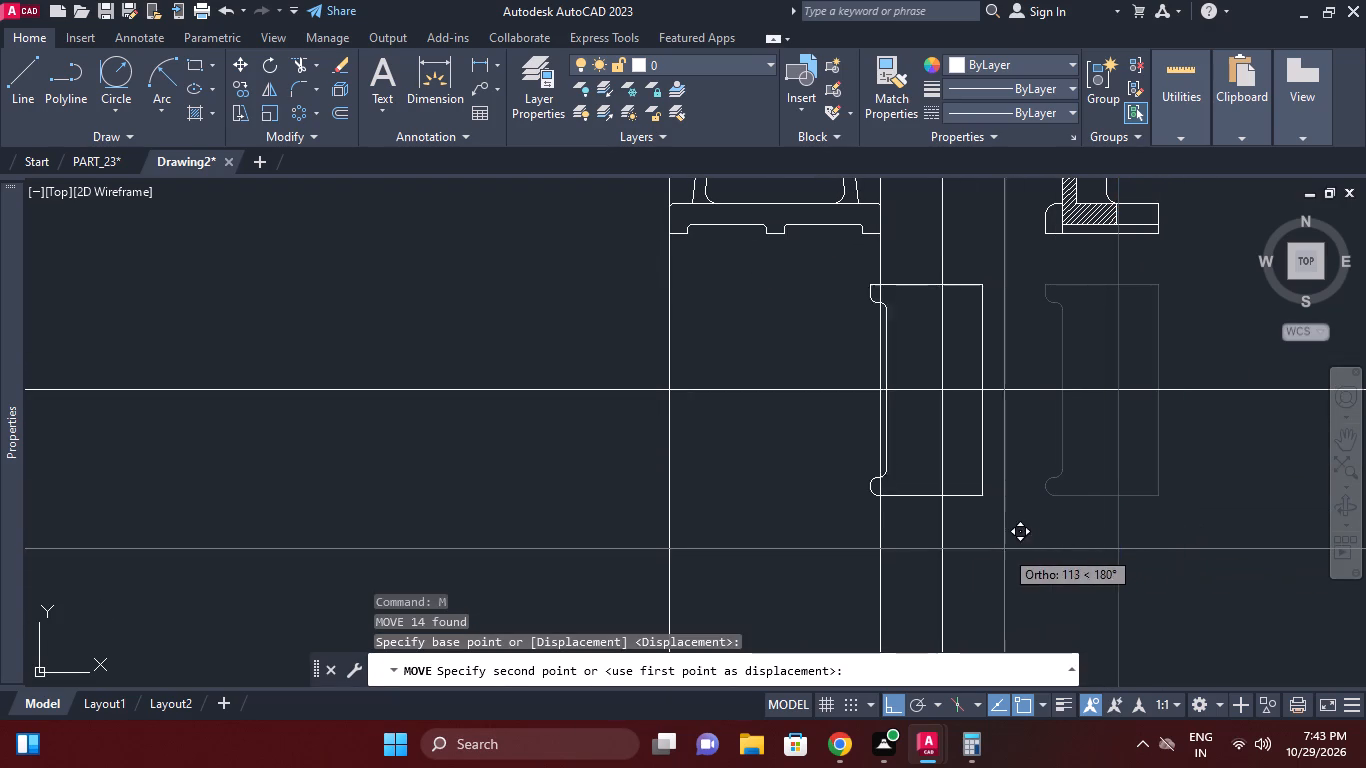
pyautogui.click(467, 541)
pyautogui.moveTo(460, 417); pyautogui.dragTo(541, 494, button='middle')
pyautogui.press('Escape')
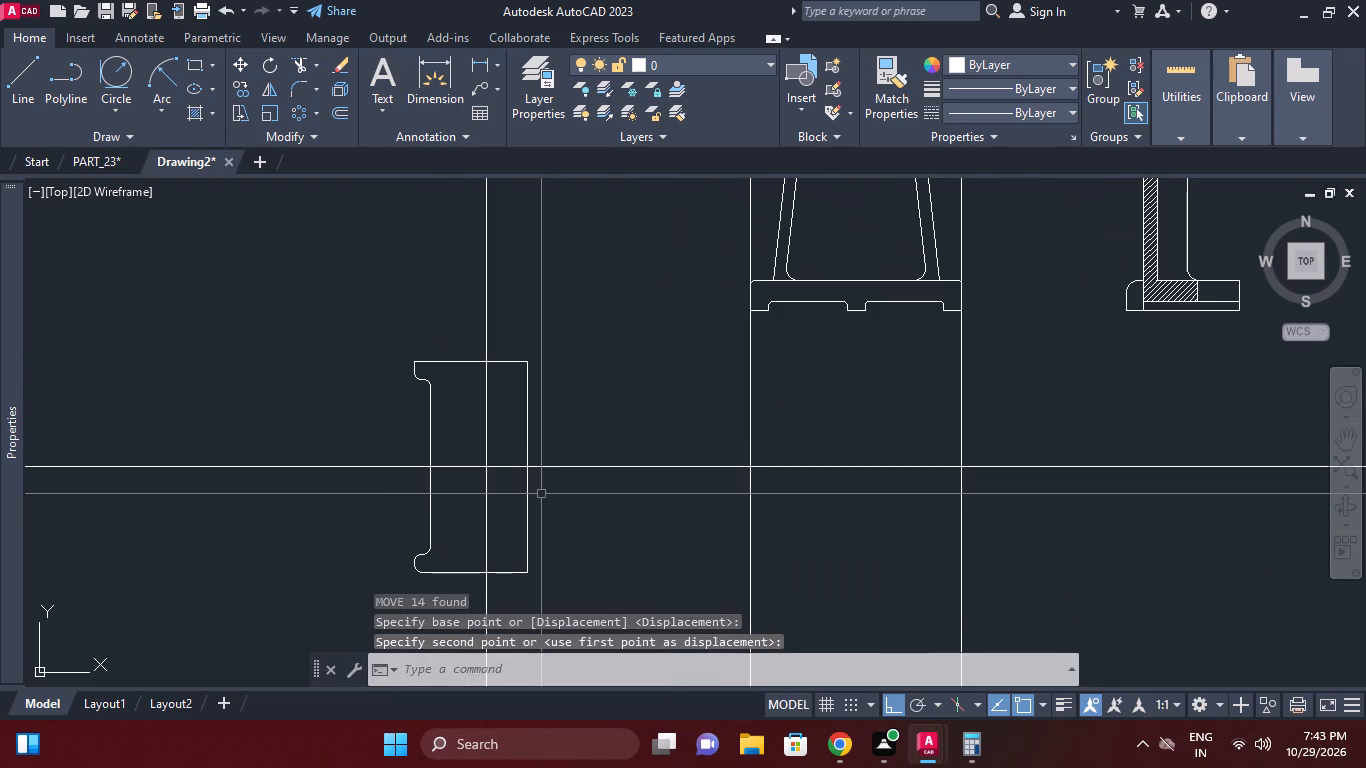
# Move the same outline and centre line straight down, clear of the horizontal construction line.
pyautogui.write('M P')
pyautogui.press('space')
pyautogui.press('space')
pyautogui.click(603, 511)
pyautogui.scroll(-1, 622, 558)
pyautogui.moveTo(622, 554); pyautogui.dragTo(641, 483, button='middle')
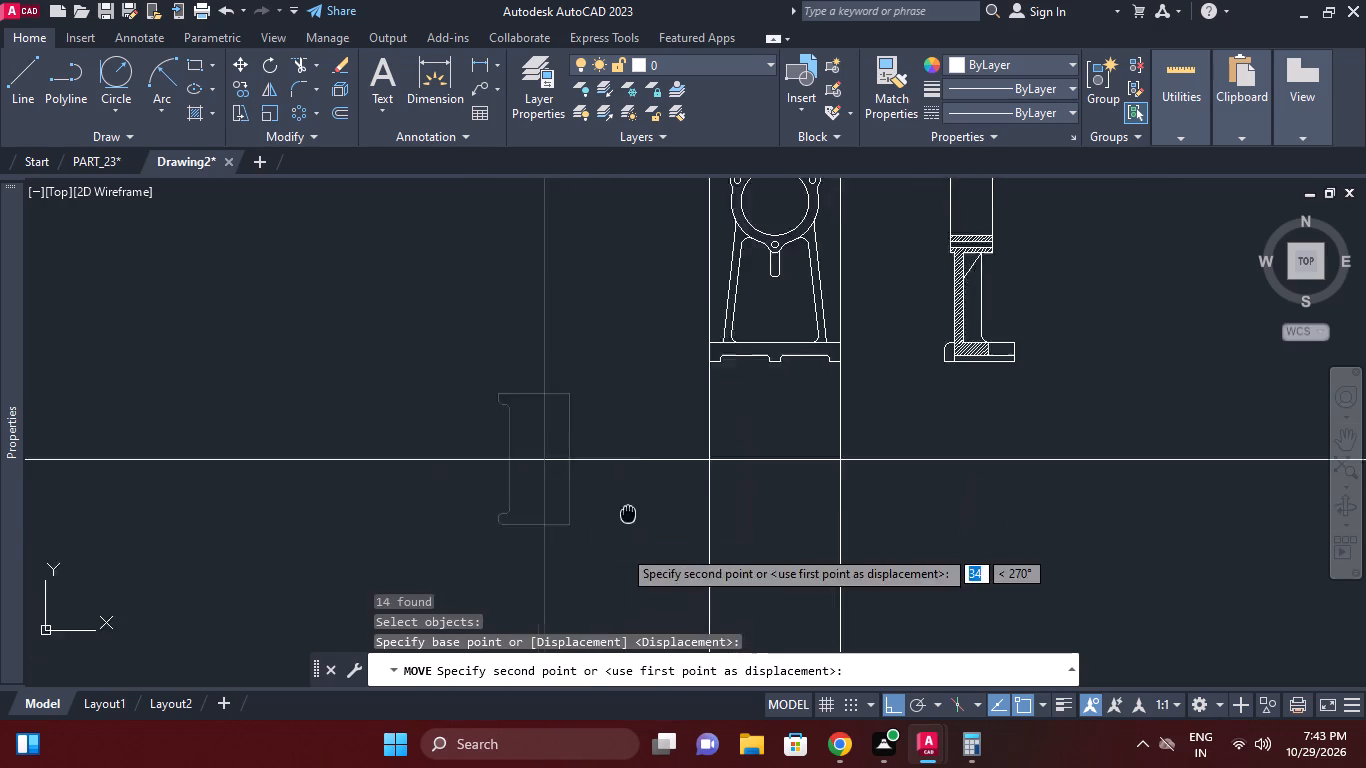
pyautogui.moveTo(641, 483); pyautogui.dragTo(662, 440, button='middle')
pyautogui.click(680, 544)
pyautogui.press('Escape')
# Erase the remaining horizontal construction line crossing the area below the front view.
pyautogui.moveTo(1177, 470); pyautogui.dragTo(1151, 433)
pyautogui.click(1117, 388)
pyautogui.press('e')
pyautogui.press('space')
pyautogui.moveTo(610, 417); pyautogui.dragTo(636, 411, button='middle')
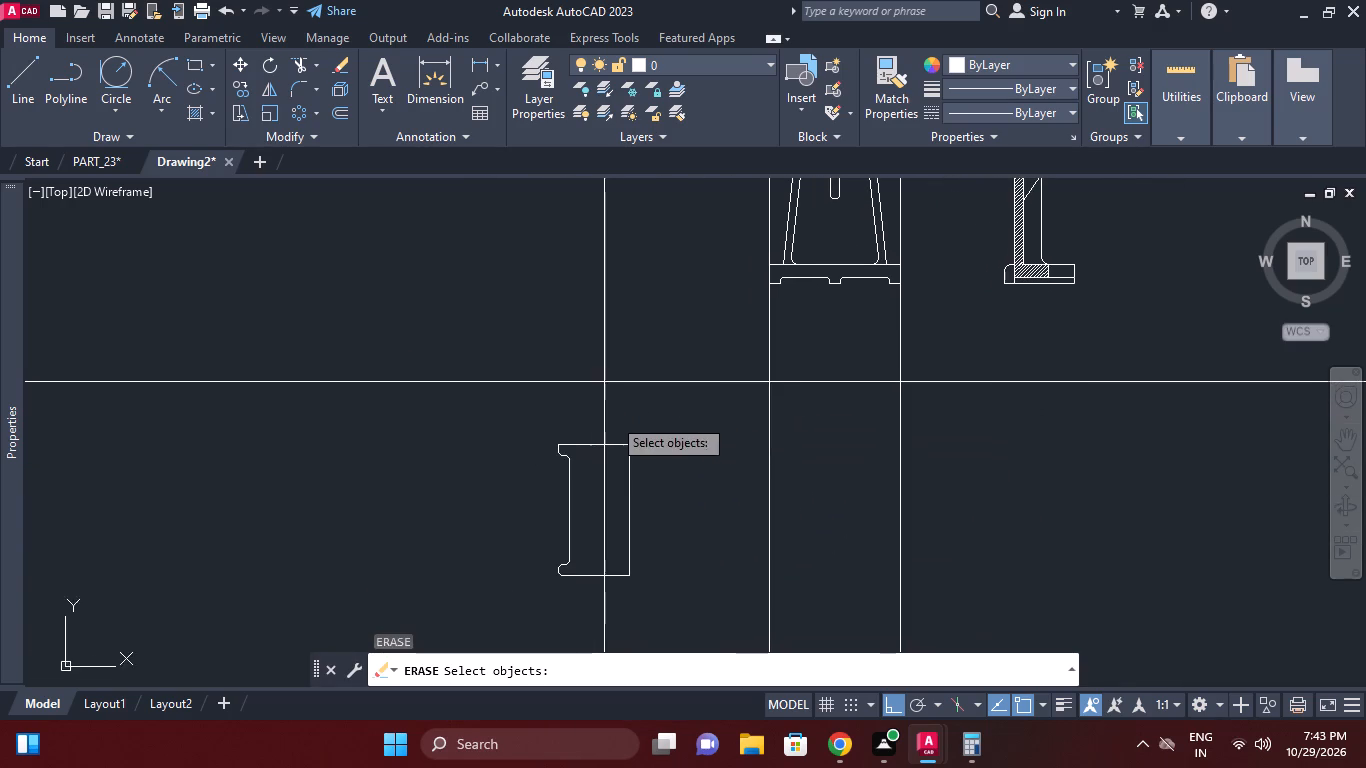
pyautogui.moveTo(691, 418); pyautogui.dragTo(688, 400)
pyautogui.click(665, 333)
pyautogui.press('space')
# Rotate the recessed outline with its centre line 90° clockwise so that its recess faces up.
pyautogui.moveTo(701, 597); pyautogui.dragTo(672, 574)
pyautogui.click(487, 371)
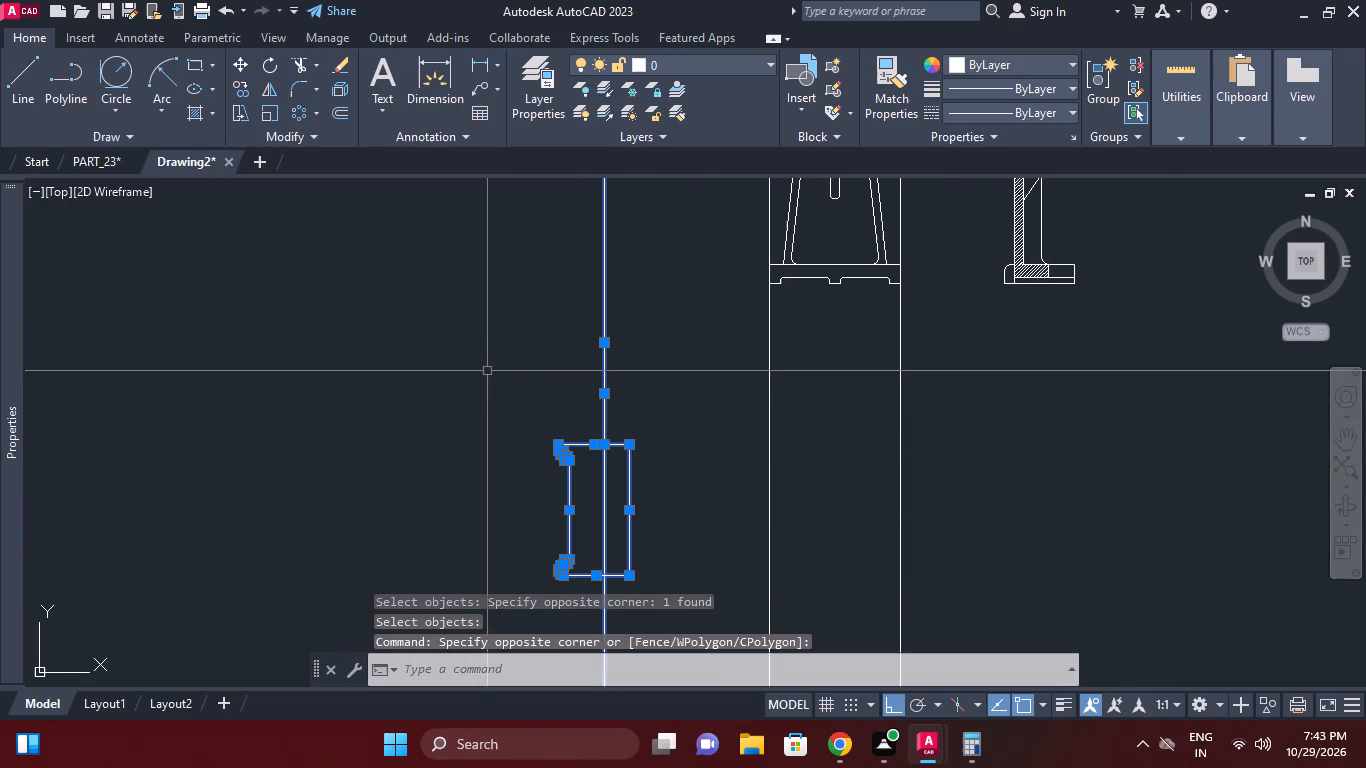
pyautogui.press('r')
pyautogui.press('o')
pyautogui.press('space')
pyautogui.click(716, 431)
pyautogui.click(721, 465)
# Move the rotated outline and centre line by the outline's lower right corner onto the right vertical construction line below the front view.
pyautogui.click(709, 406)
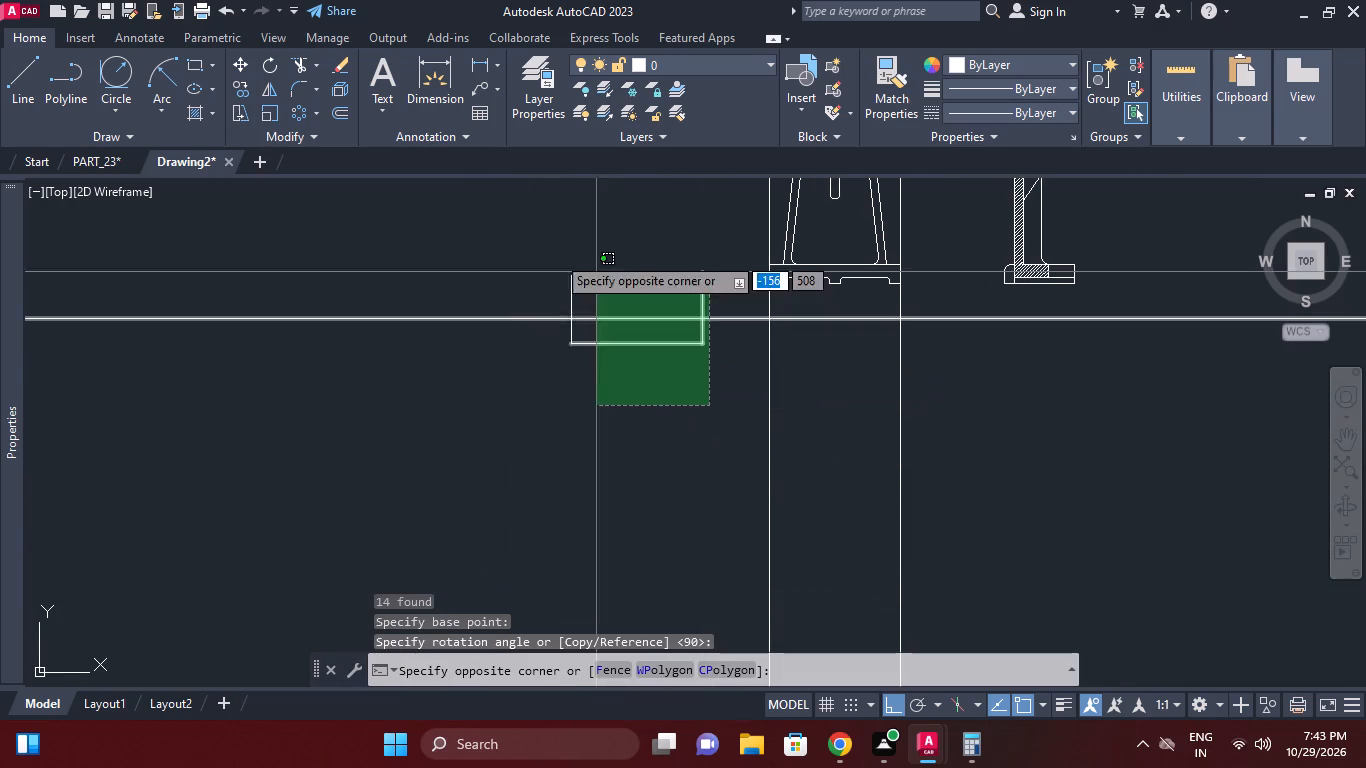
pyautogui.click(528, 242)
pyautogui.moveTo(669, 322); pyautogui.dragTo(674, 396, button='middle')
pyautogui.scroll(1, 674, 396)
pyautogui.press('m')
pyautogui.press('space')
pyautogui.click(720, 429)
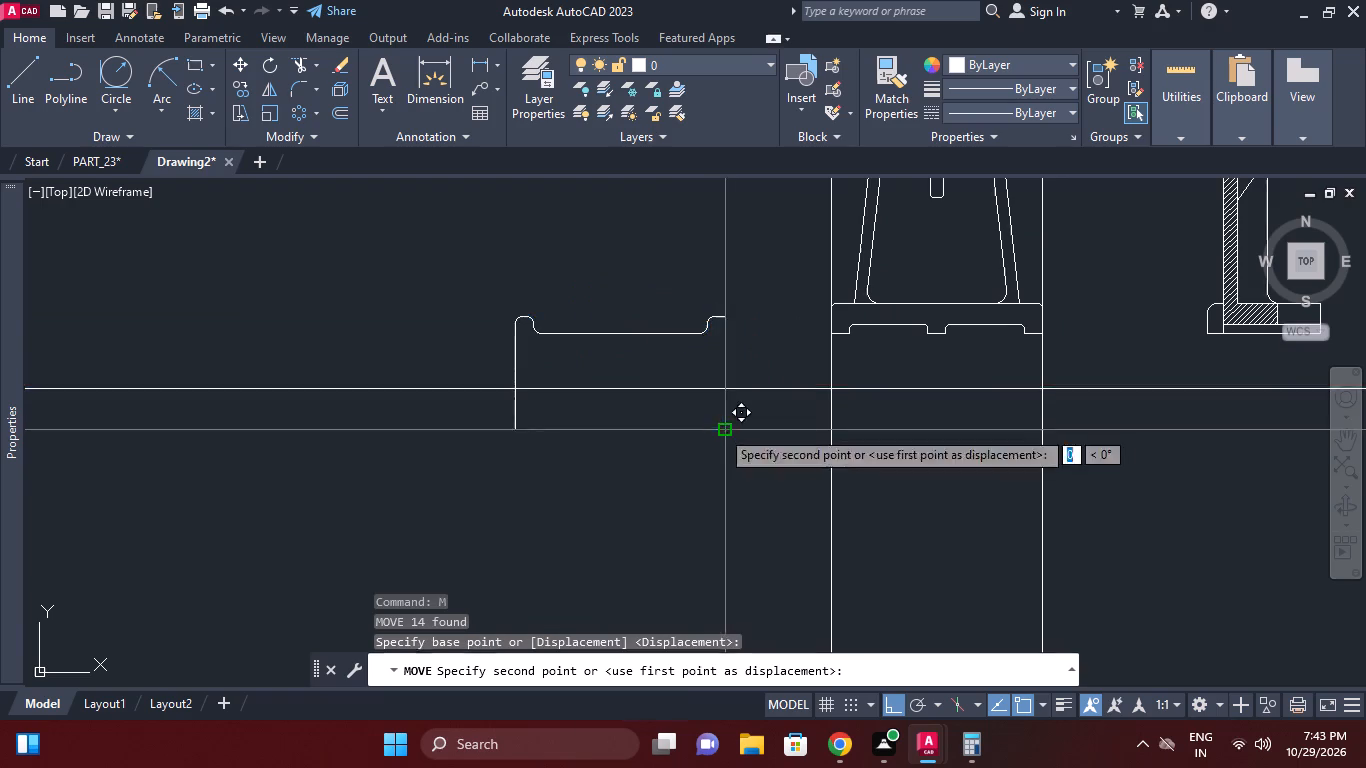
pyautogui.click(1041, 526)
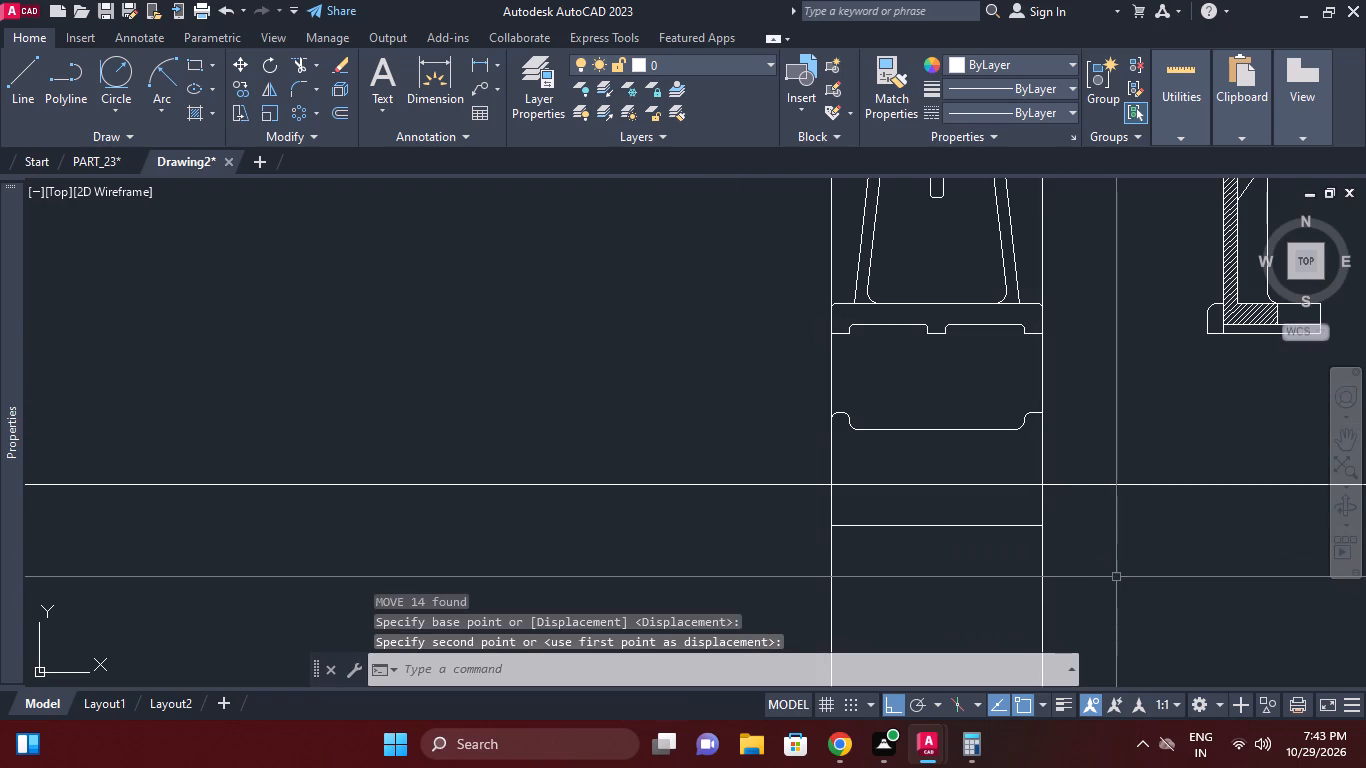
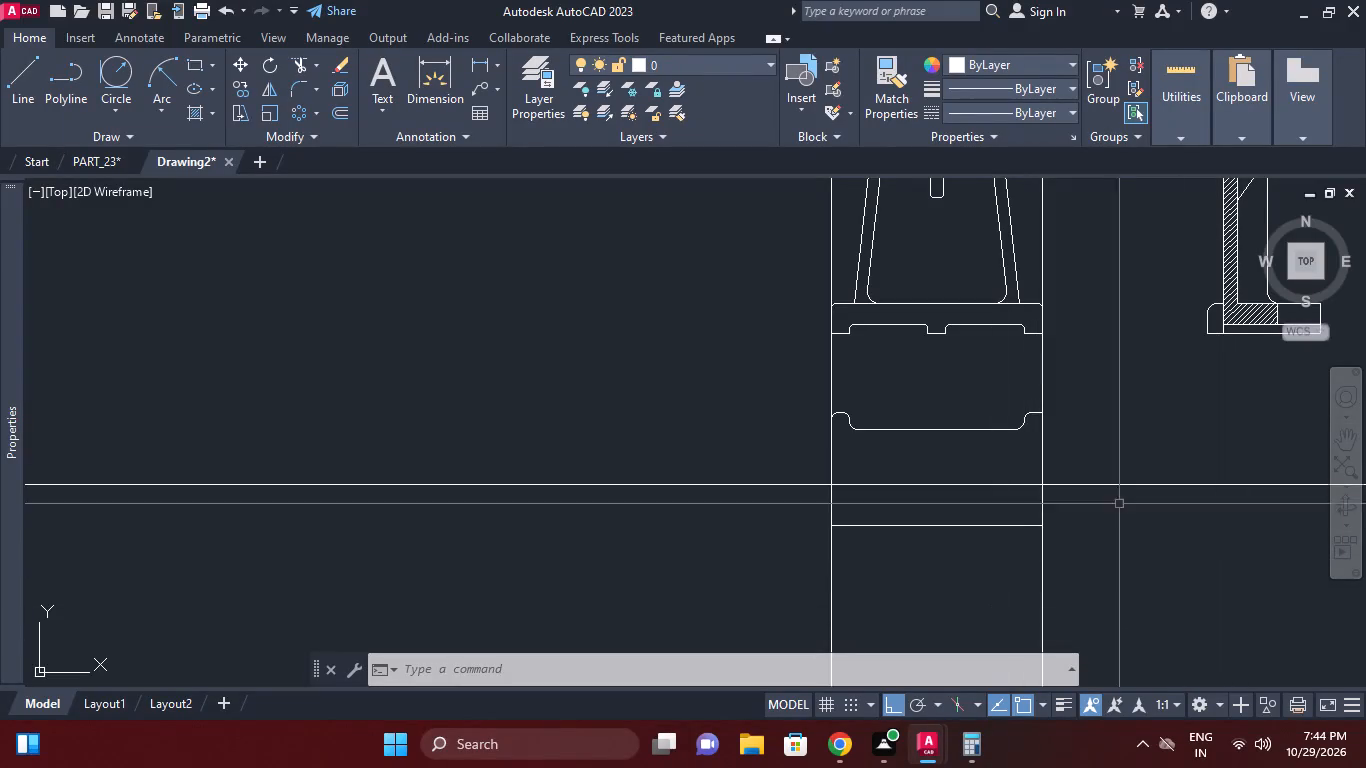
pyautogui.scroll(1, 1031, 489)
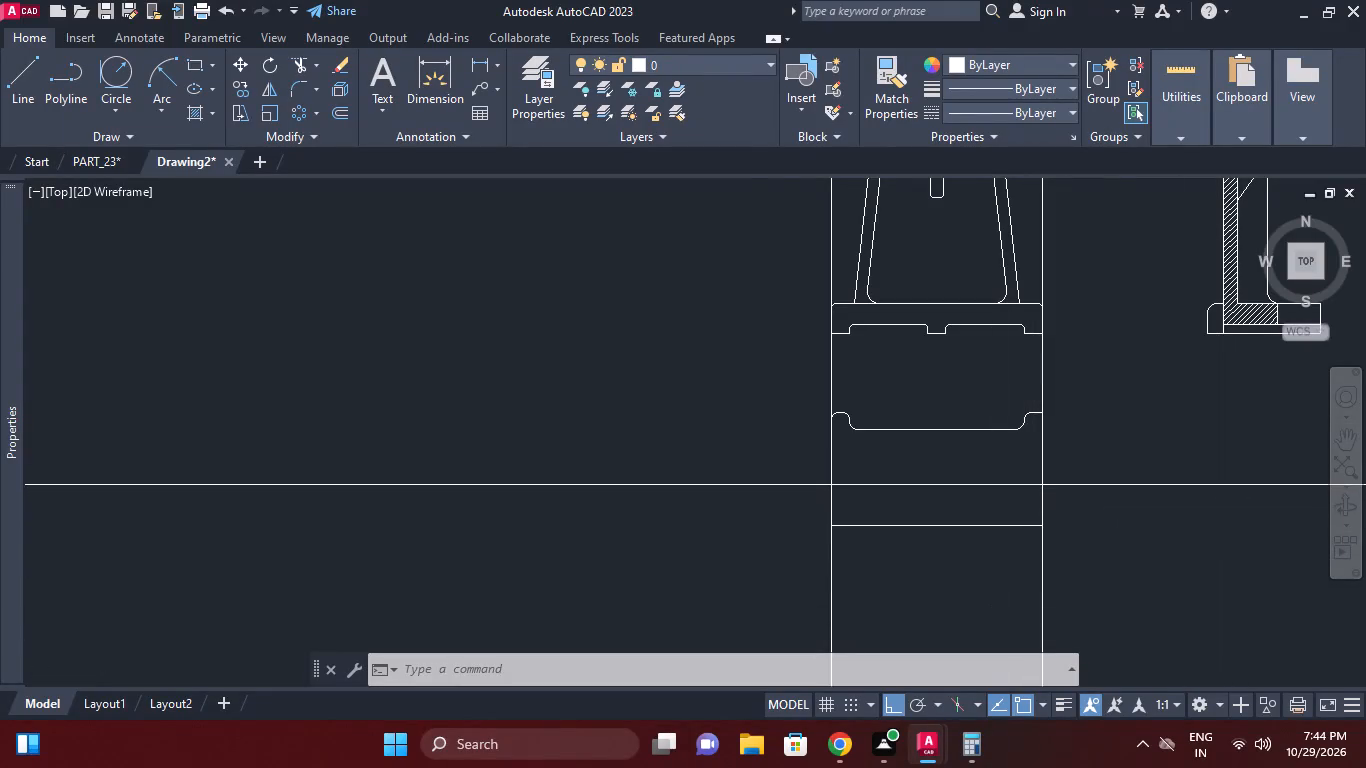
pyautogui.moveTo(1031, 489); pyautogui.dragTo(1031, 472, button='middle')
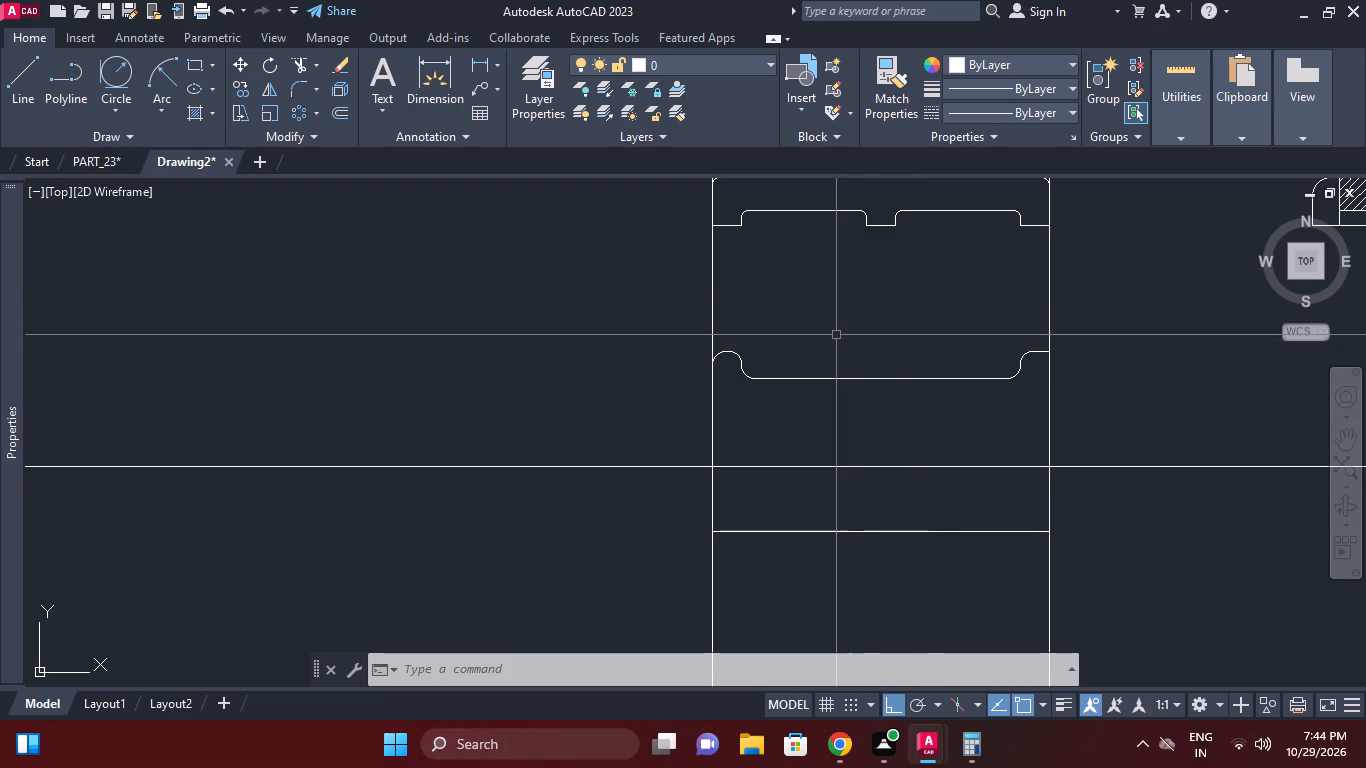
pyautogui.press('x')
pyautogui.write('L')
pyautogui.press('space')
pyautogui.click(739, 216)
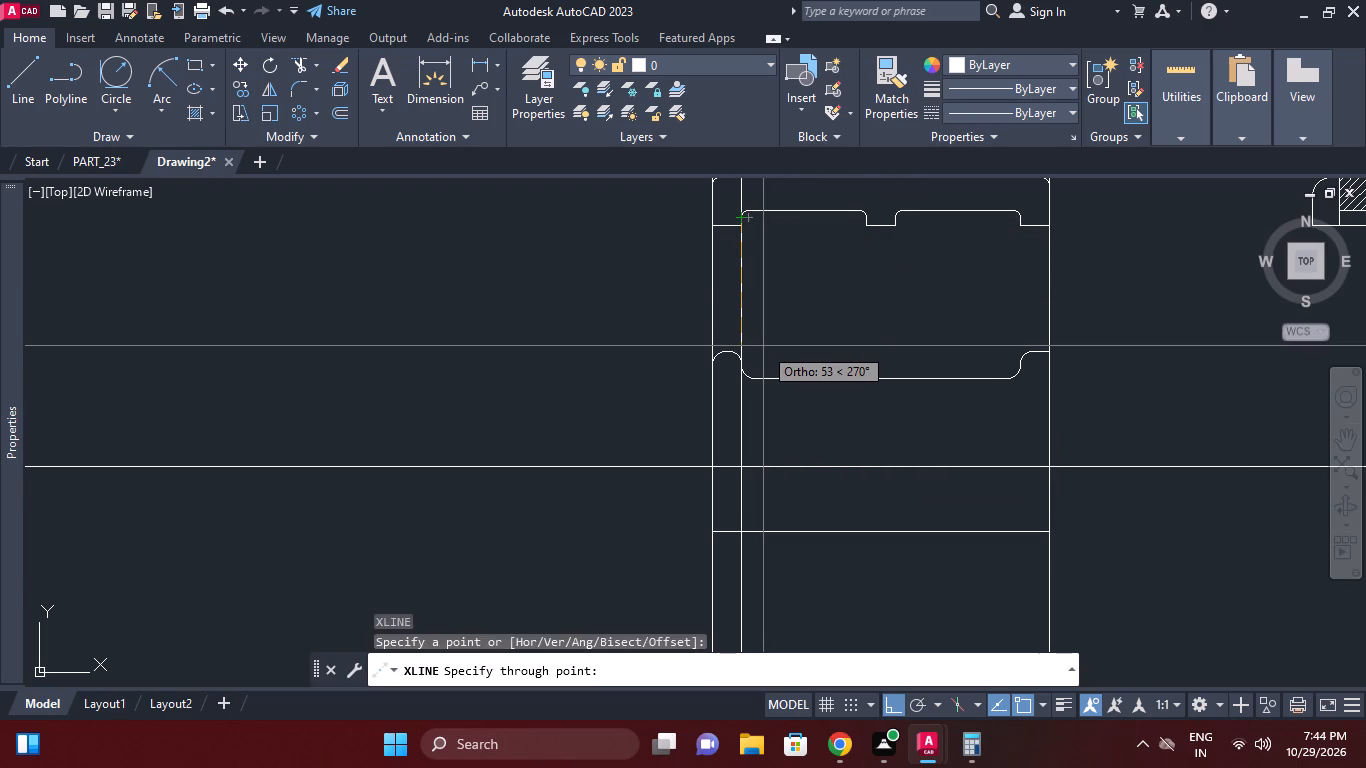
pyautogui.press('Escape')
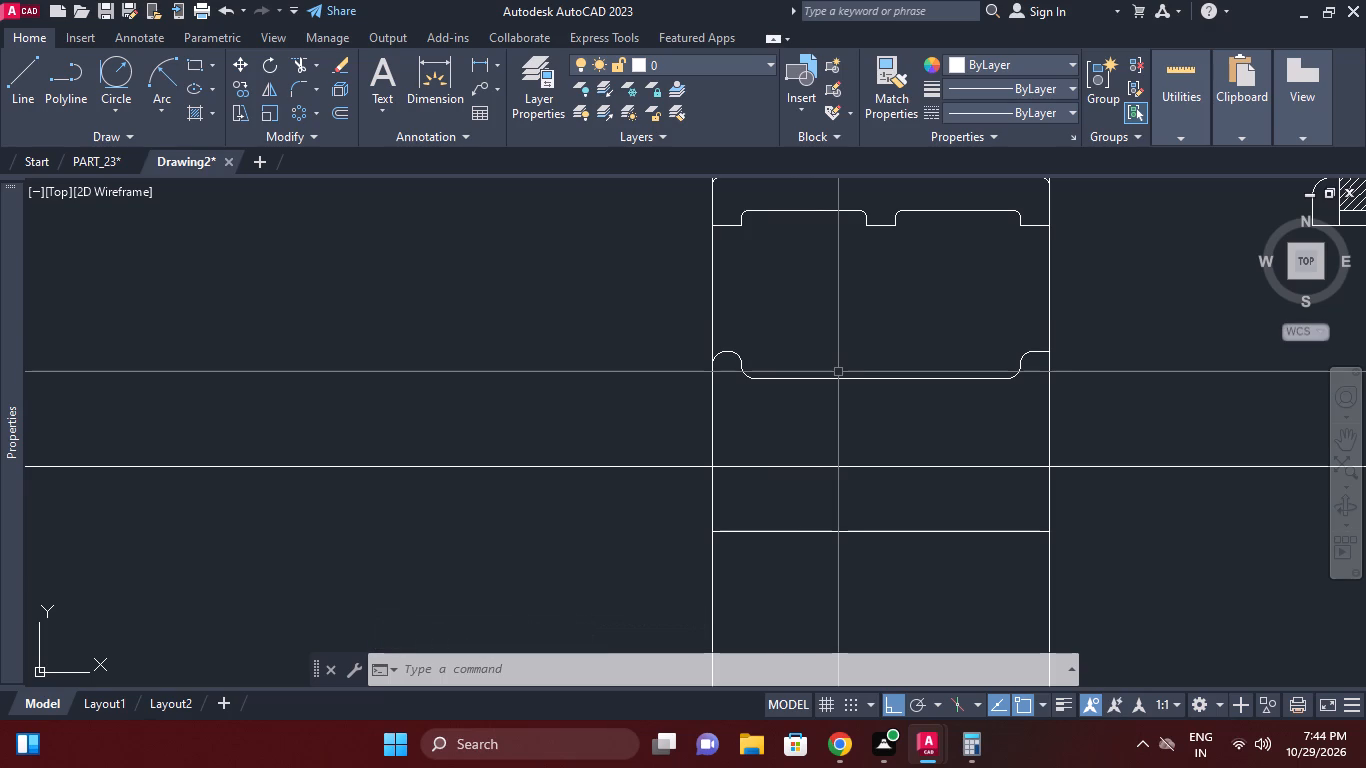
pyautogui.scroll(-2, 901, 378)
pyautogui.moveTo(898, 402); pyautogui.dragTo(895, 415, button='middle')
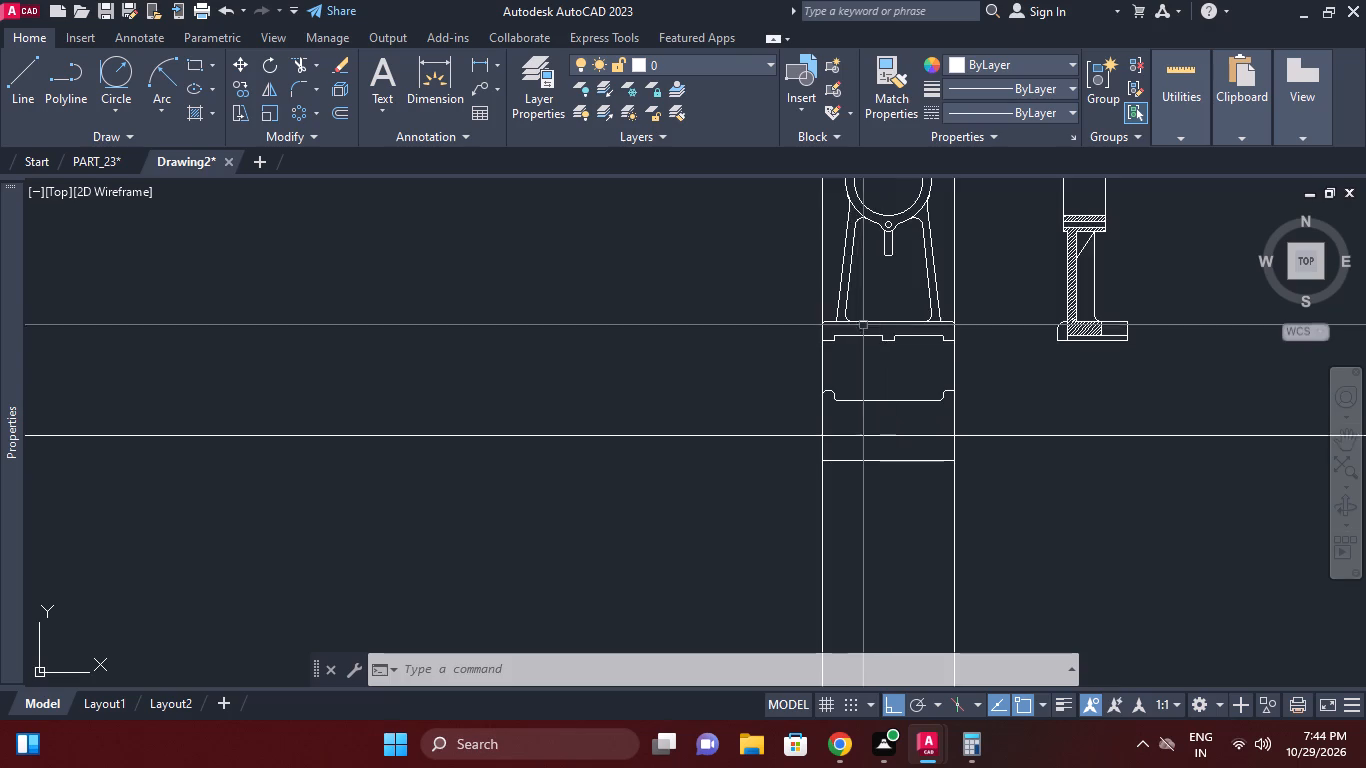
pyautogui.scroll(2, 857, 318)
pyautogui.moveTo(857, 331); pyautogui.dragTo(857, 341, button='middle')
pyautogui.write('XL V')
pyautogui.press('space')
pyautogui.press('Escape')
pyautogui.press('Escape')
# Draw four vertical construction lines through the feet of both outer leg edges and the lower ends of both inner leg fillets.
pyautogui.press('x')
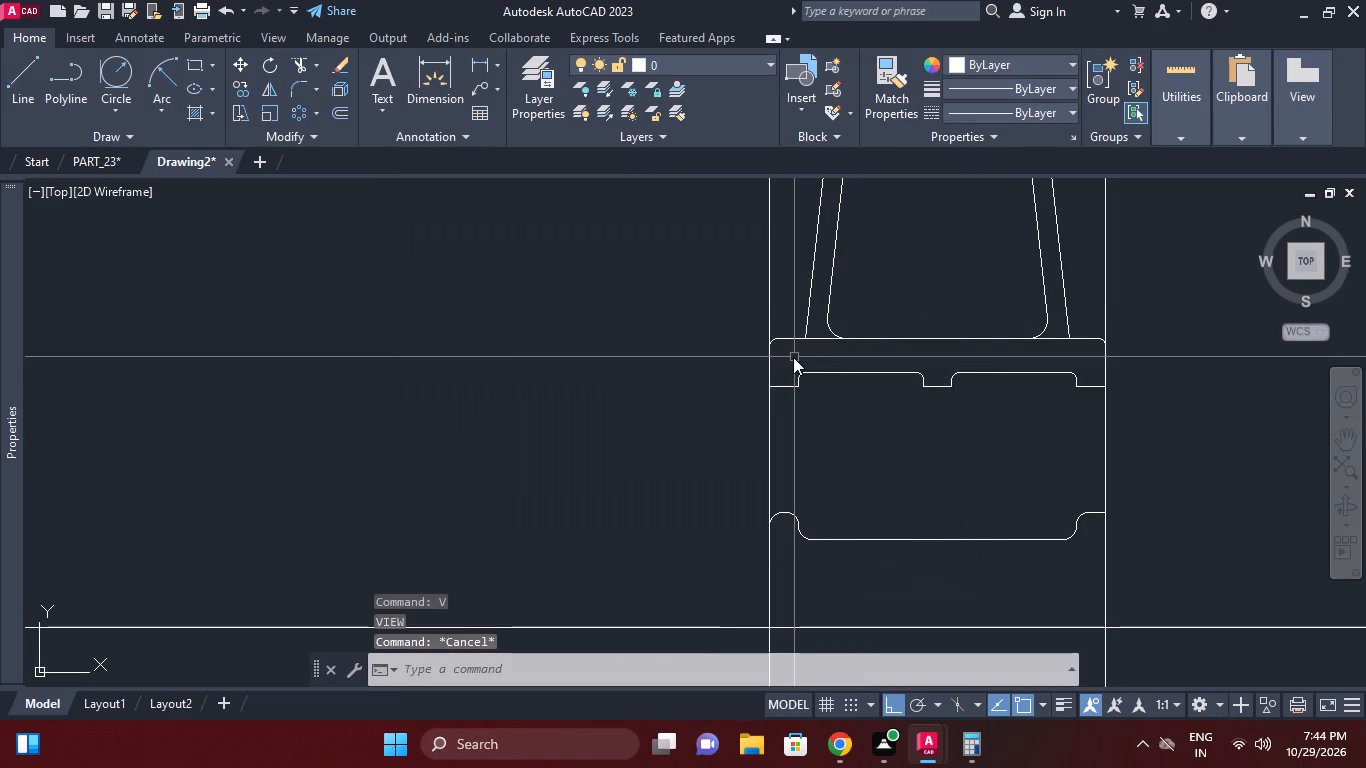
pyautogui.write('L')
pyautogui.press('space')
pyautogui.press('v')
pyautogui.press('space')
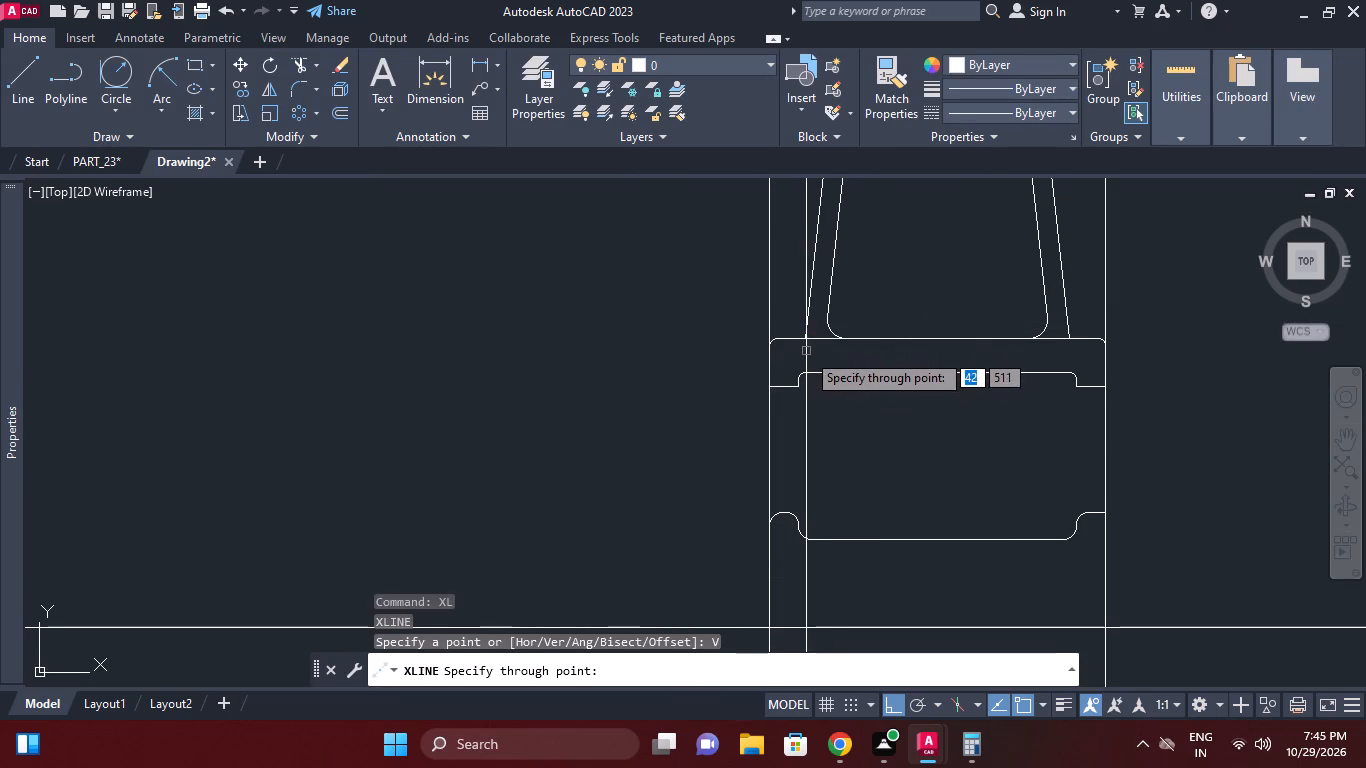
pyautogui.click(804, 336)
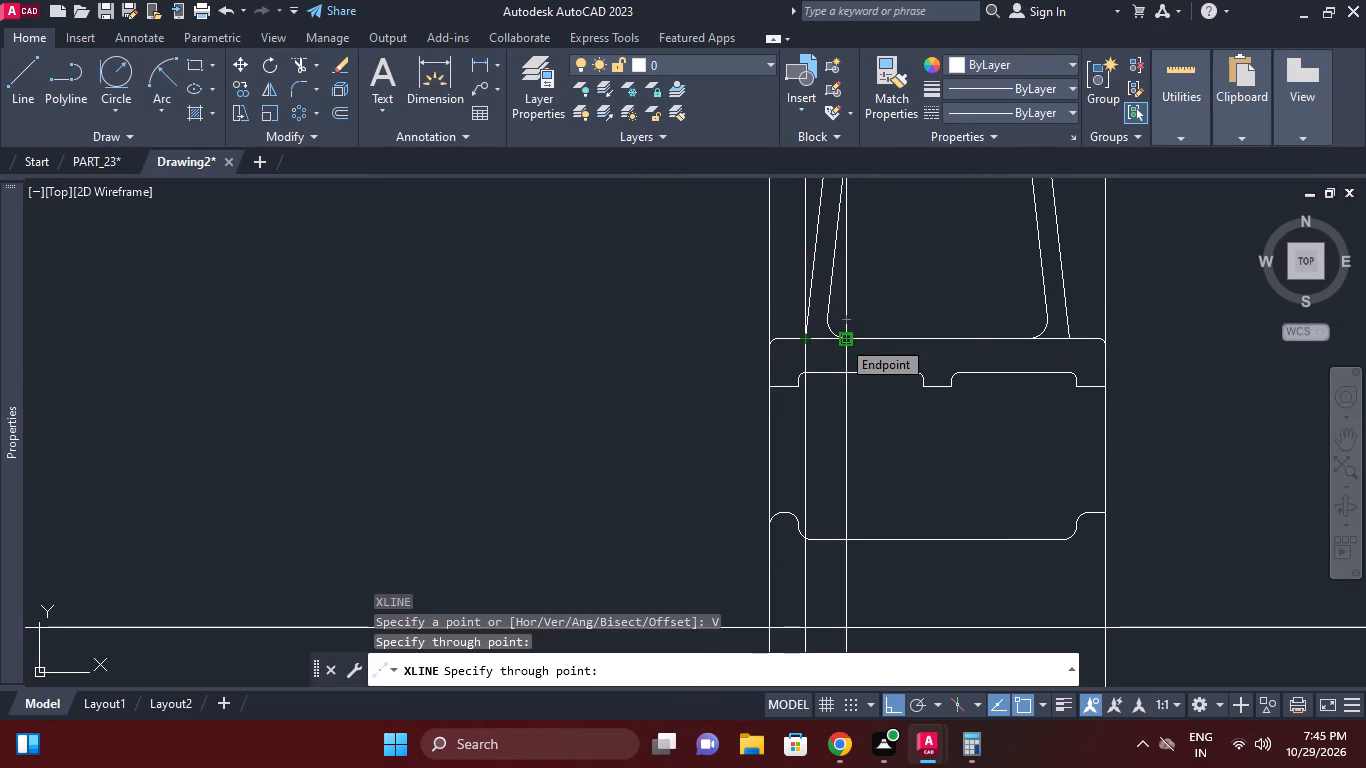
pyautogui.click(841, 339)
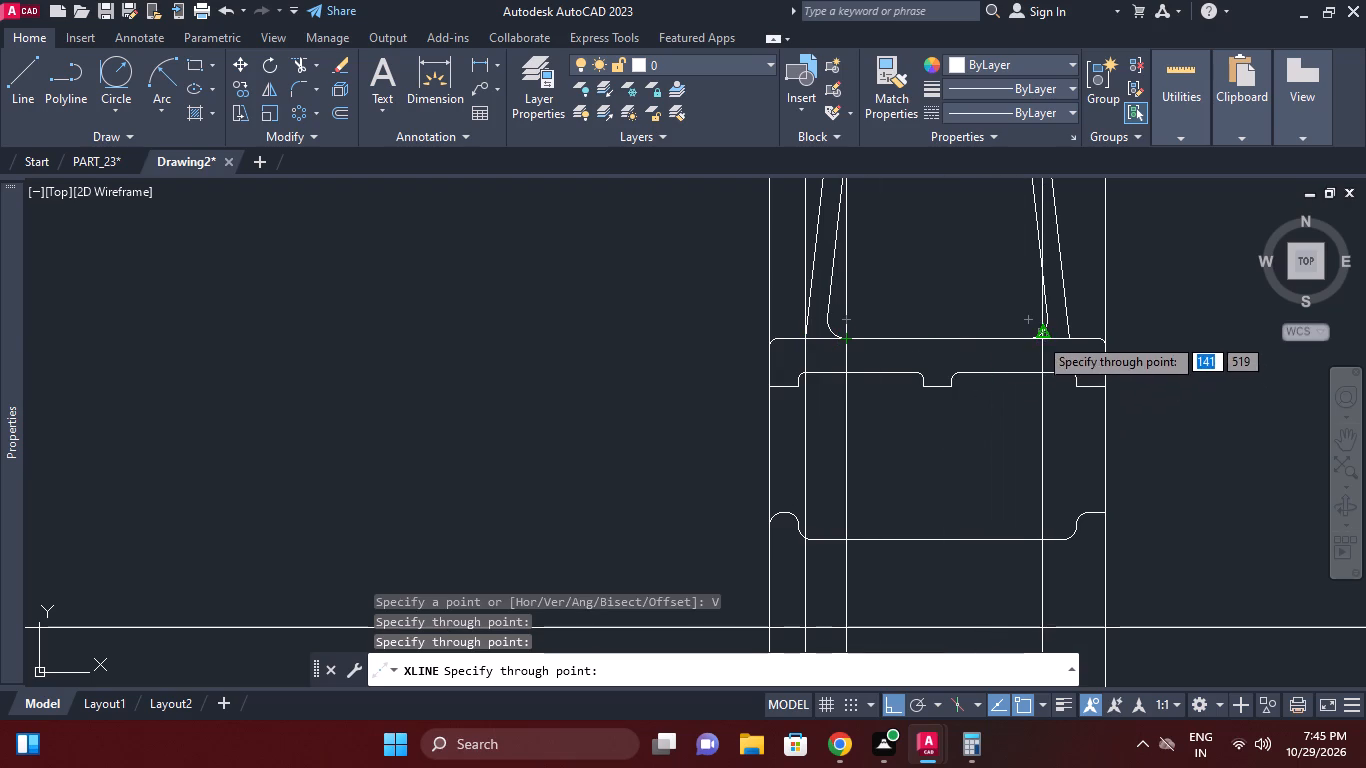
pyautogui.click(1029, 343)
pyautogui.click(1070, 333)
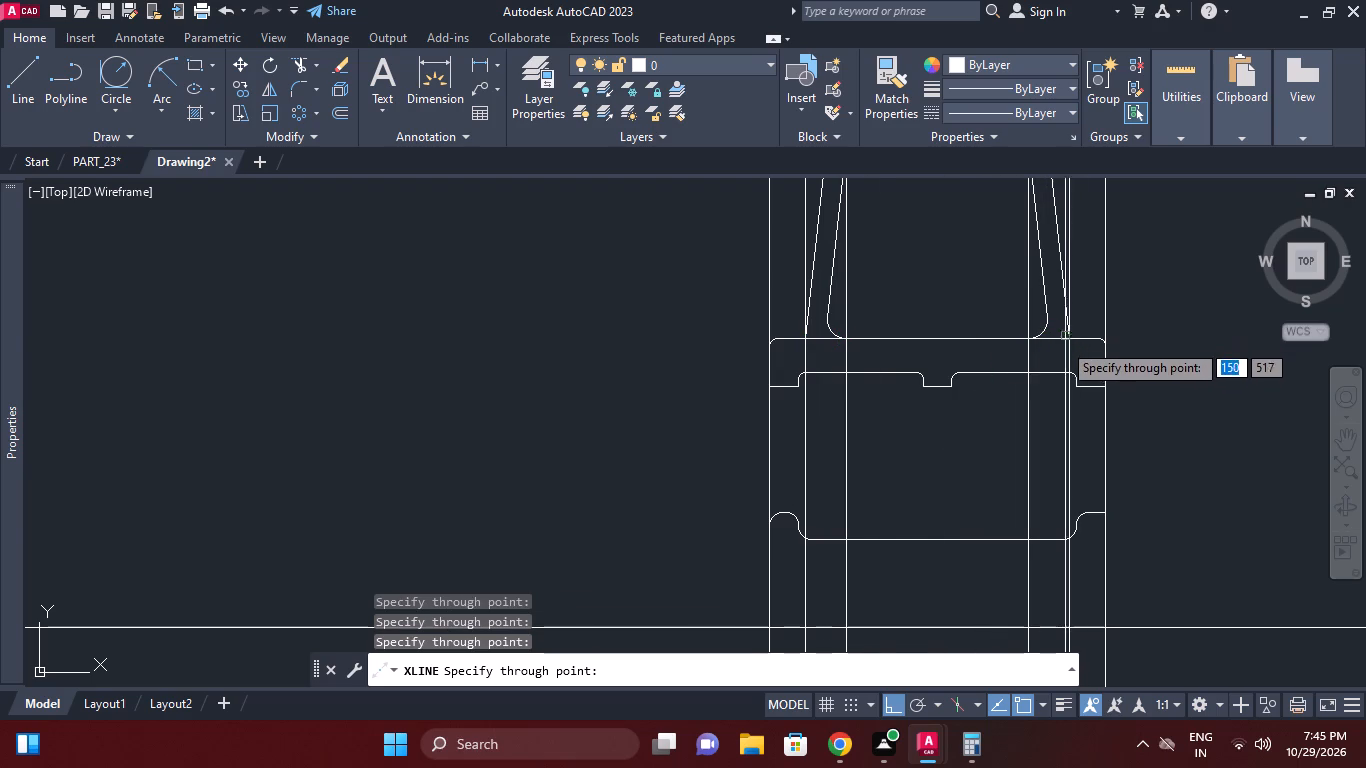
pyautogui.scroll(-2, 1059, 356)
pyautogui.middleClick(1070, 295)
pyautogui.scroll(1, 1013, 433)
pyautogui.moveTo(1013, 433); pyautogui.dragTo(1026, 386, button='middle')
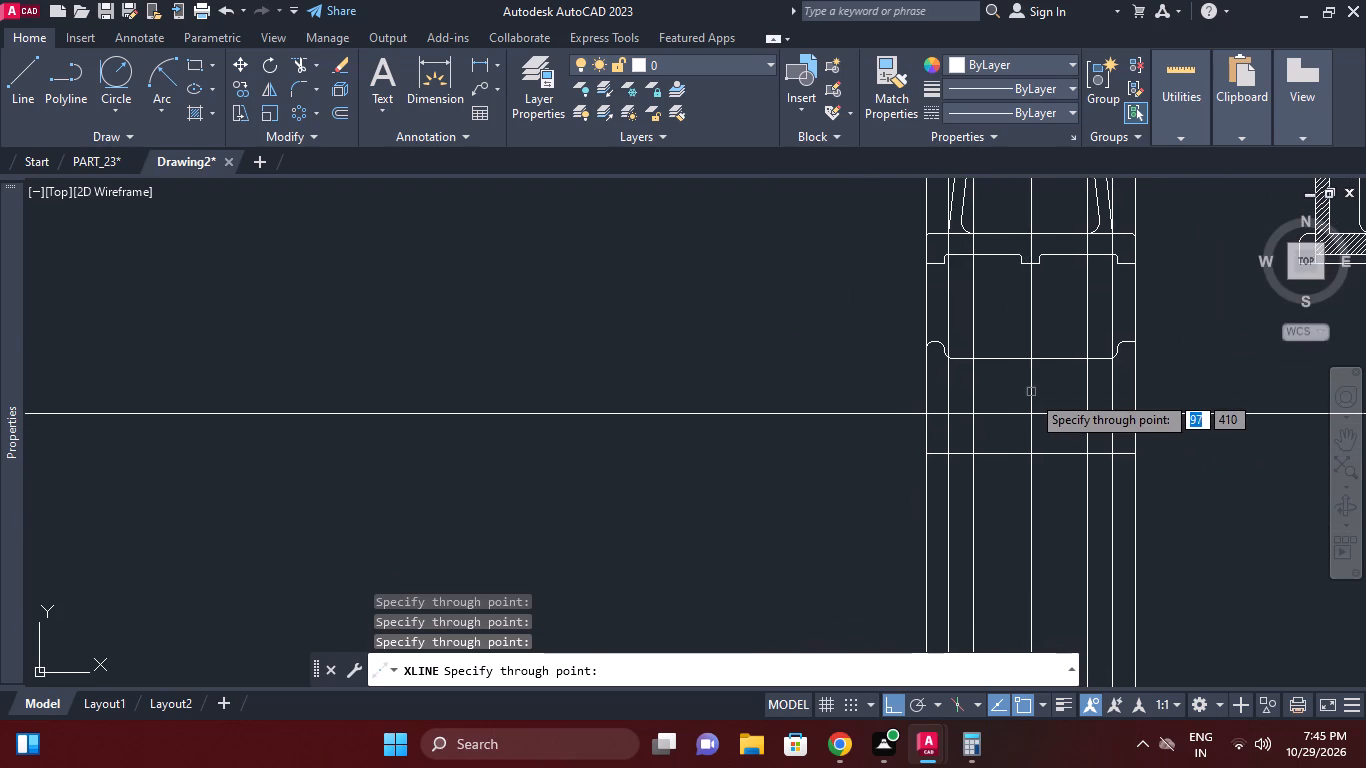
pyautogui.press('Escape')
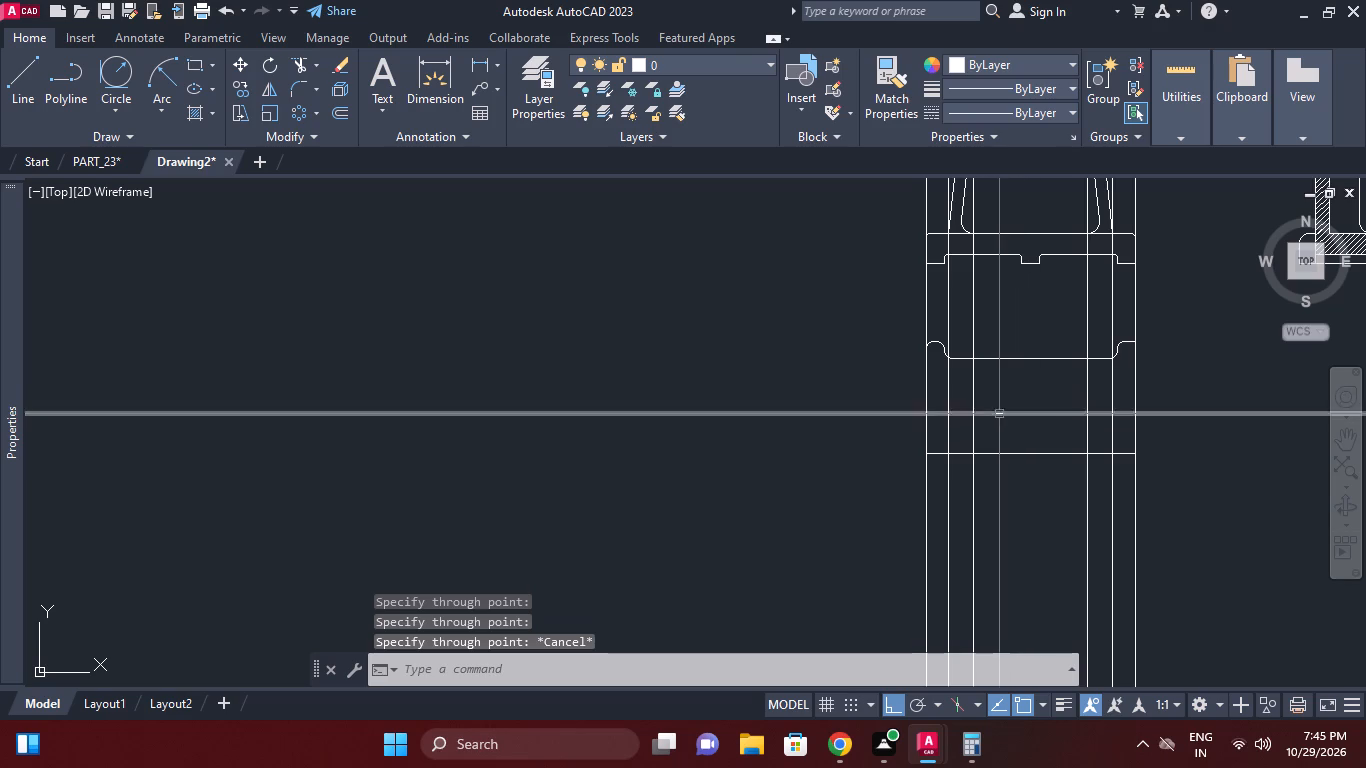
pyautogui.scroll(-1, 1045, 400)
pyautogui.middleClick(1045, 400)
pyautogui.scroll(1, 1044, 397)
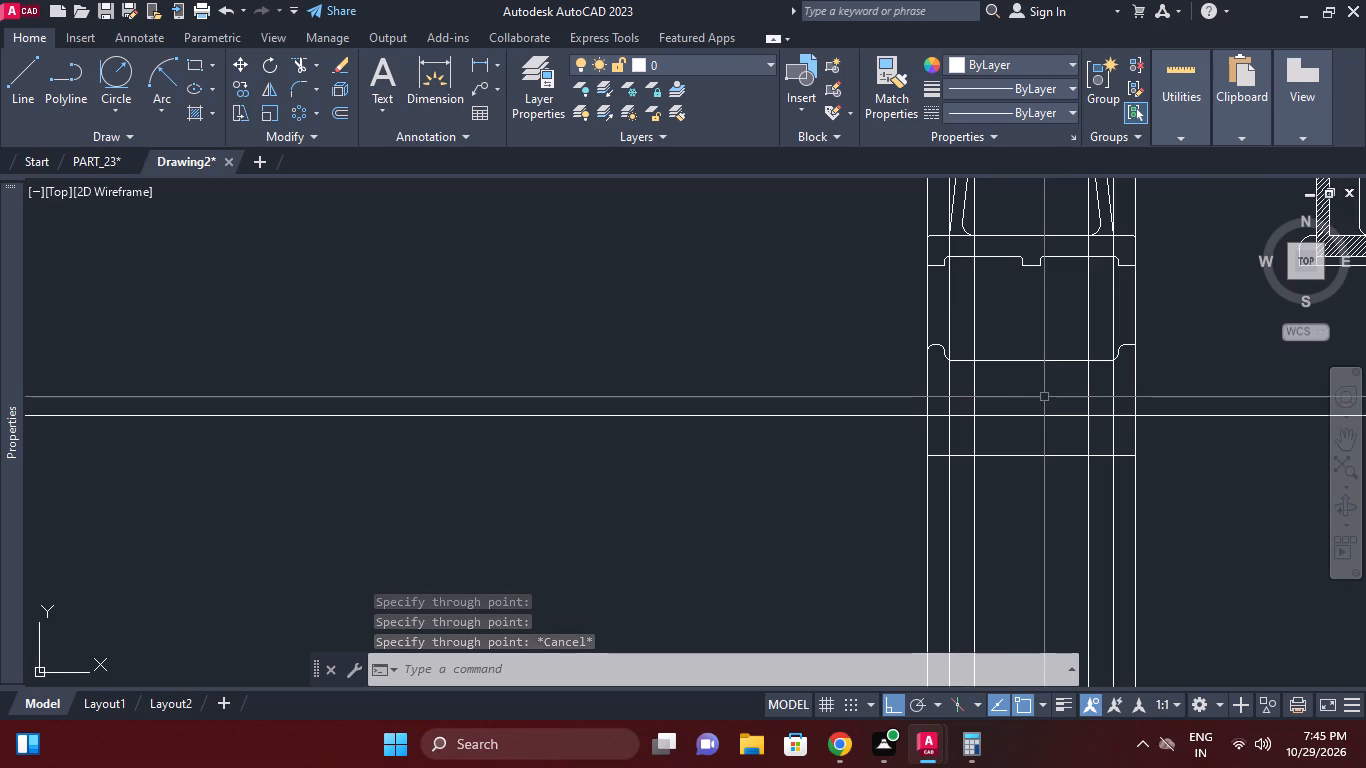
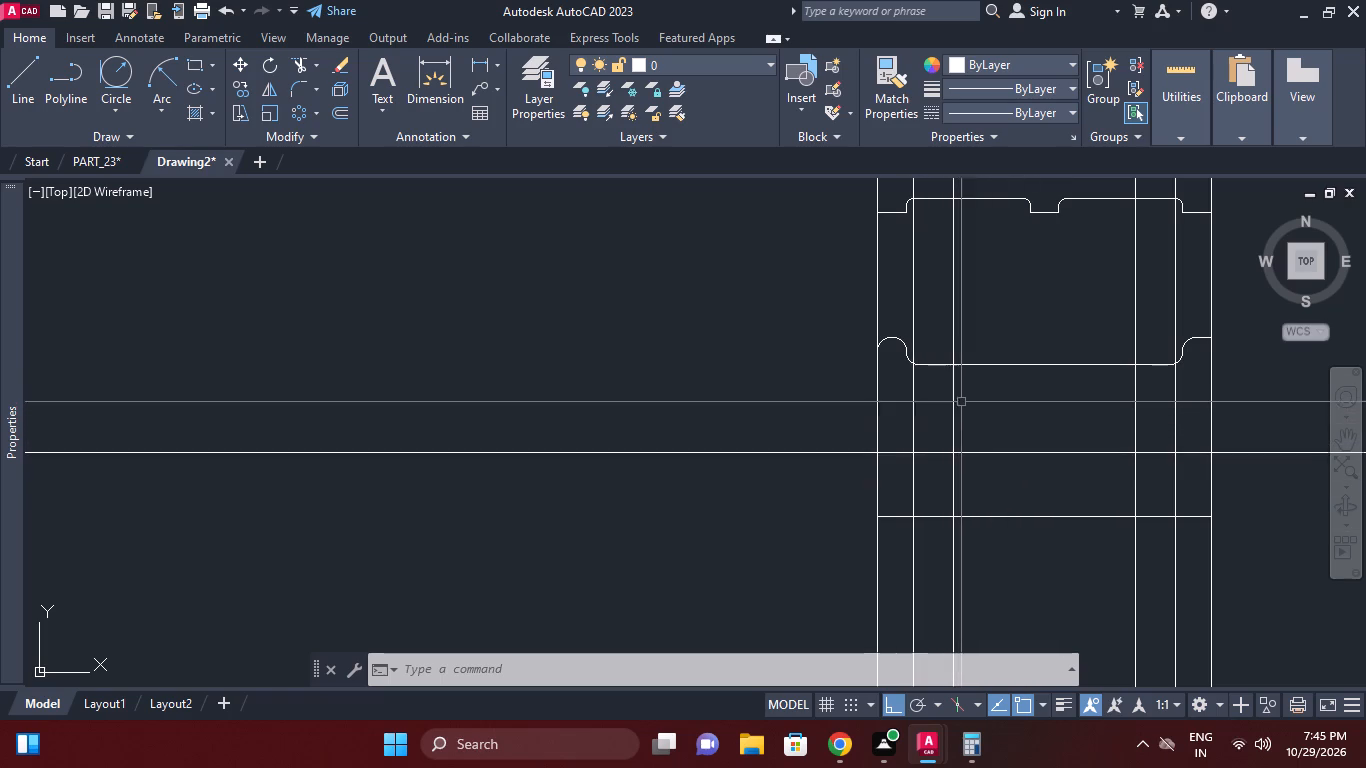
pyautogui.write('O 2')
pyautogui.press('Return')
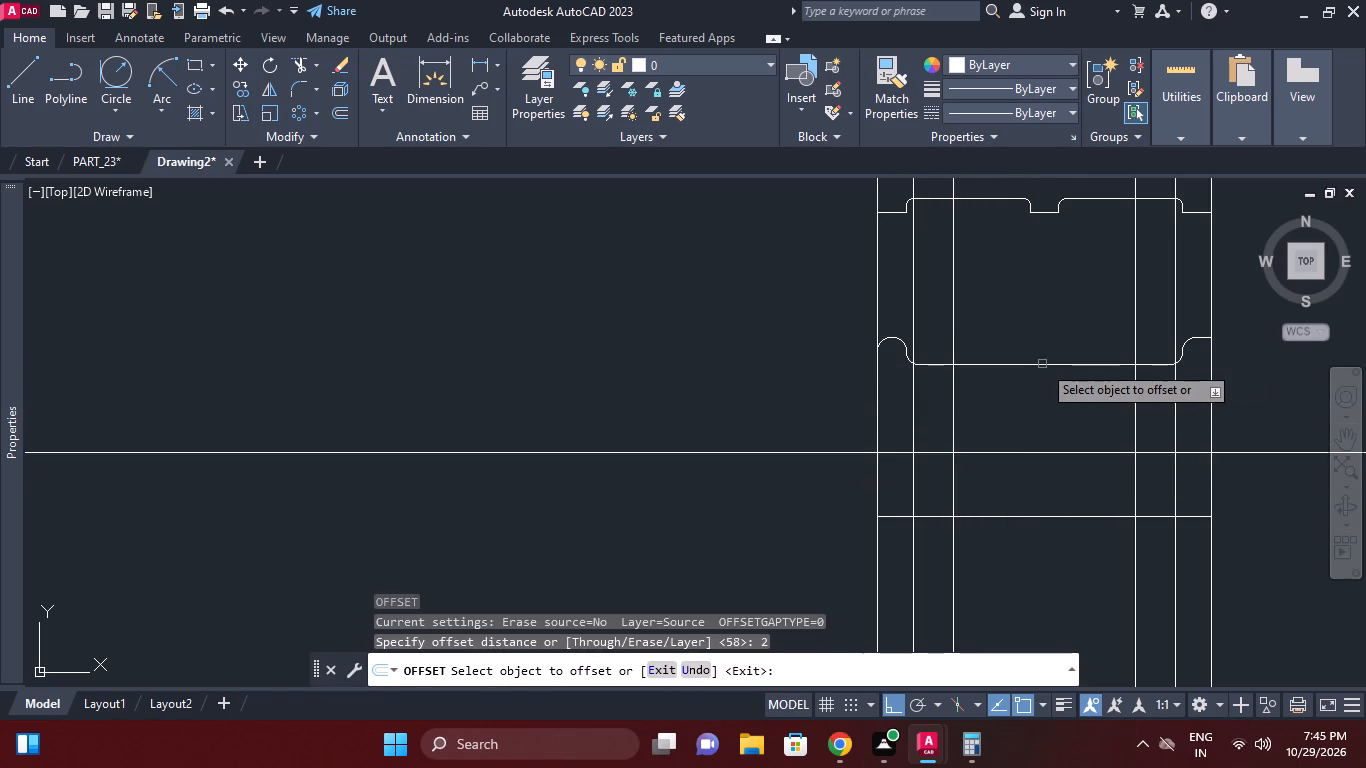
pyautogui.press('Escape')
# Offset the long upper edge of the projected base view 20 mm downward.
pyautogui.write('O 20')
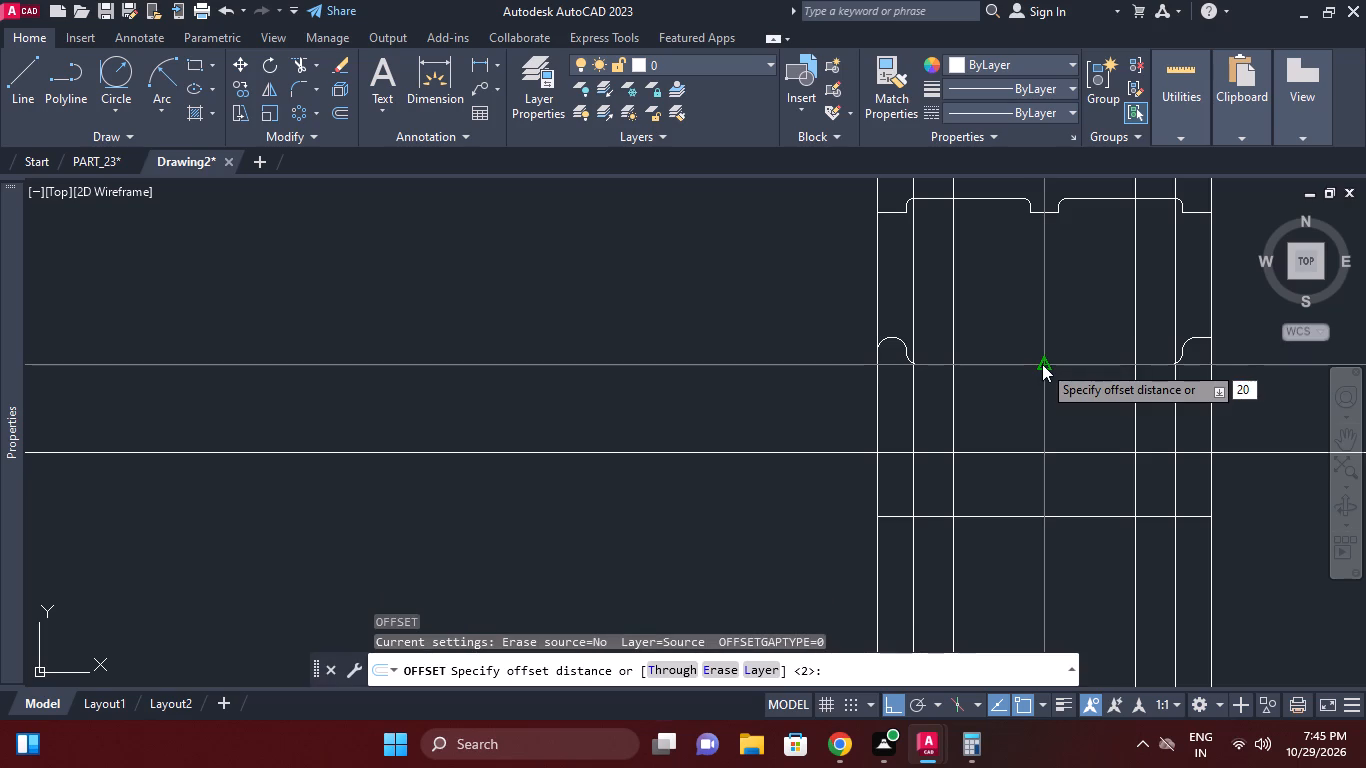
pyautogui.press('Return')
pyautogui.click(1044, 364)
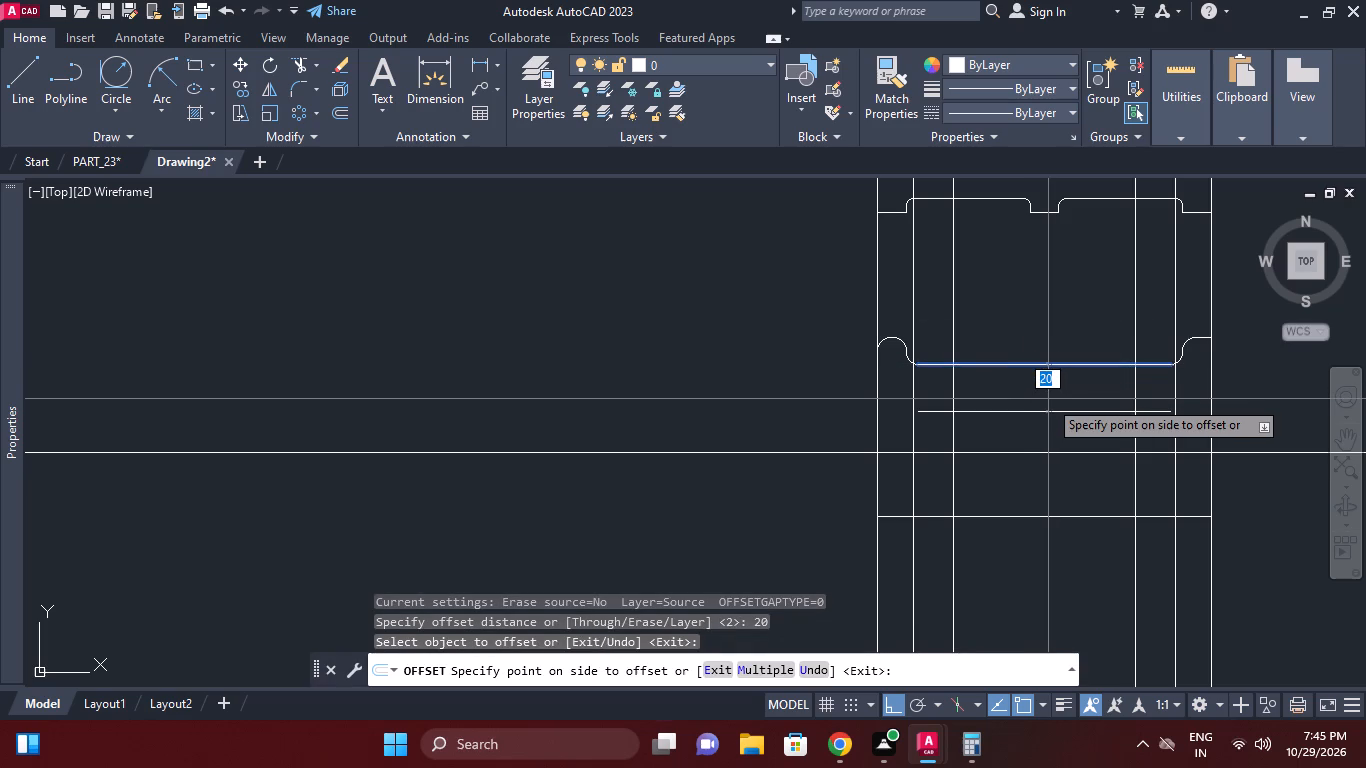
pyautogui.click(1046, 458)
pyautogui.press('Escape')
pyautogui.press('Escape')
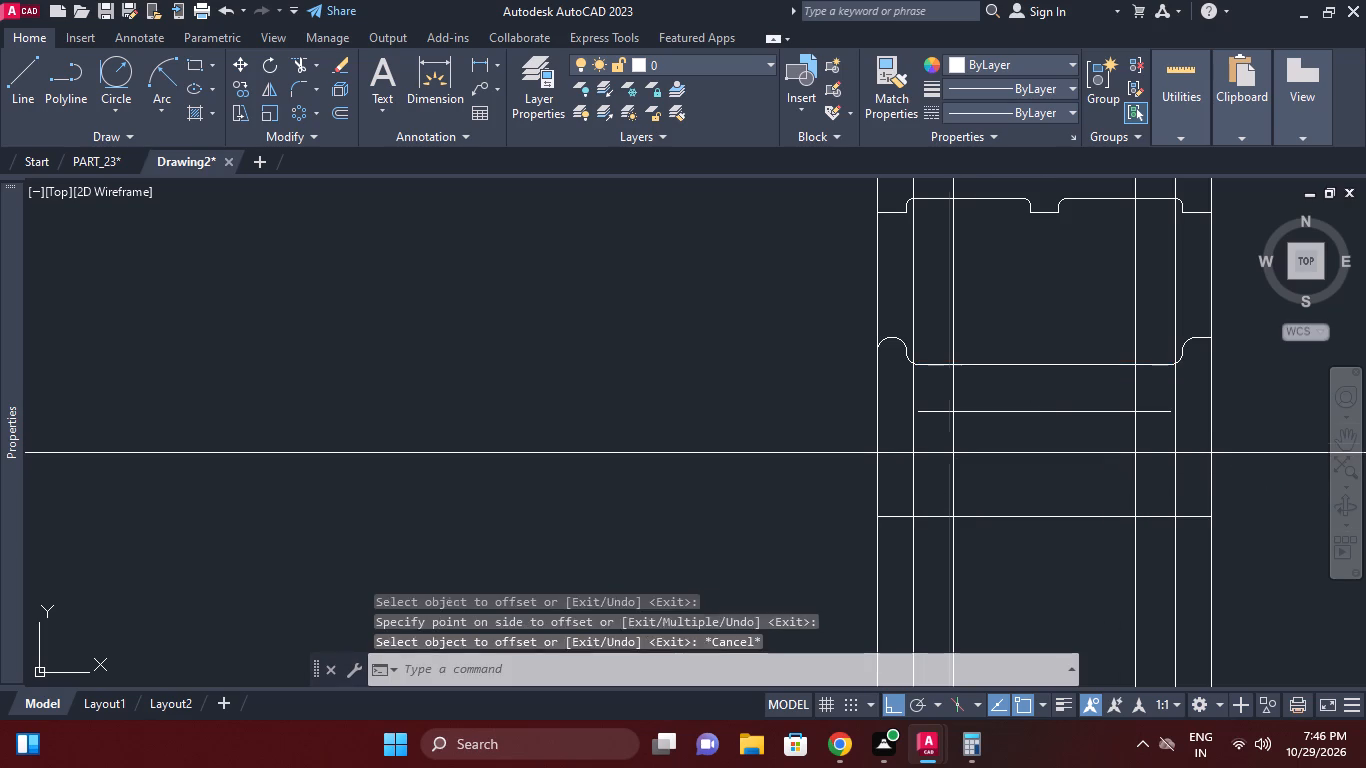
# Extend both ends of the offset line to the two outer-leg vertical construction lines.
pyautogui.press('e')
pyautogui.press('x')
pyautogui.press('space')
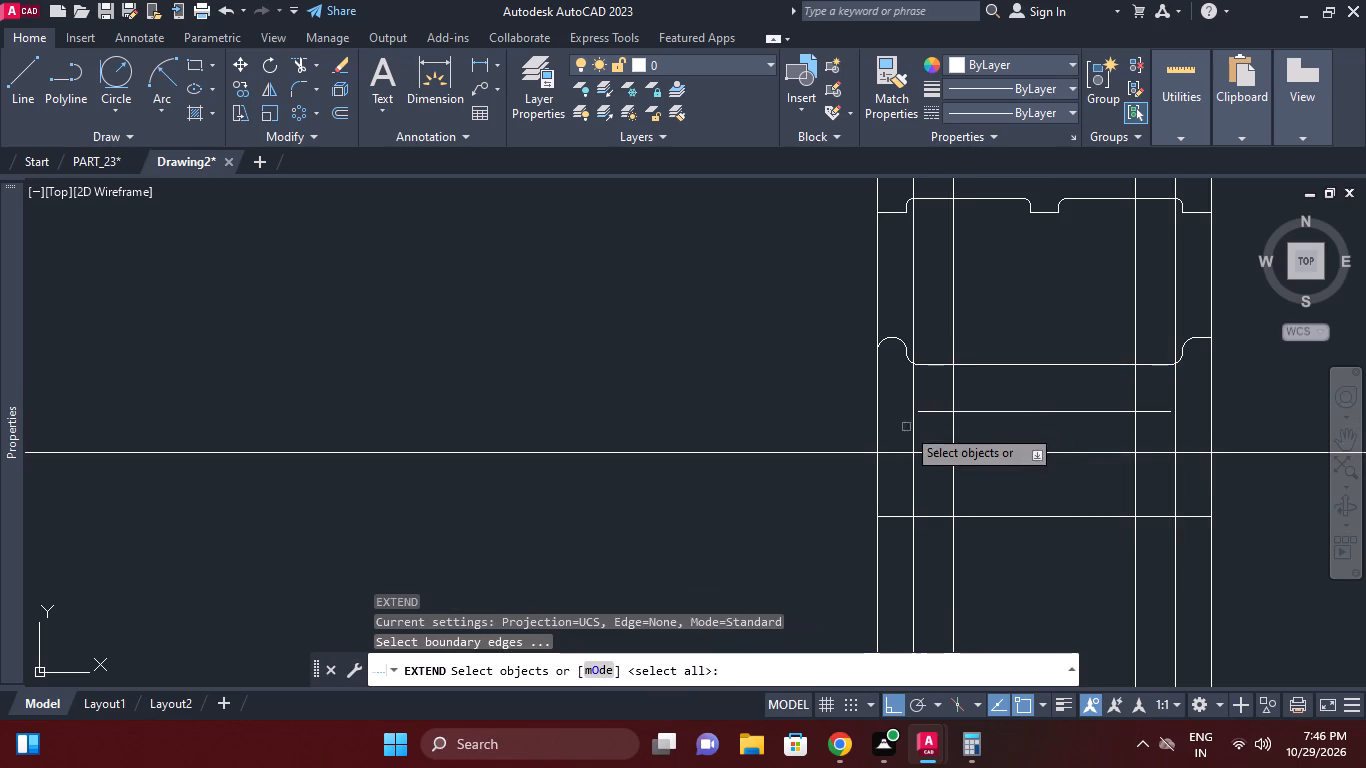
pyautogui.click(906, 427)
pyautogui.click(914, 420)
pyautogui.click(914, 444)
pyautogui.click(1176, 428)
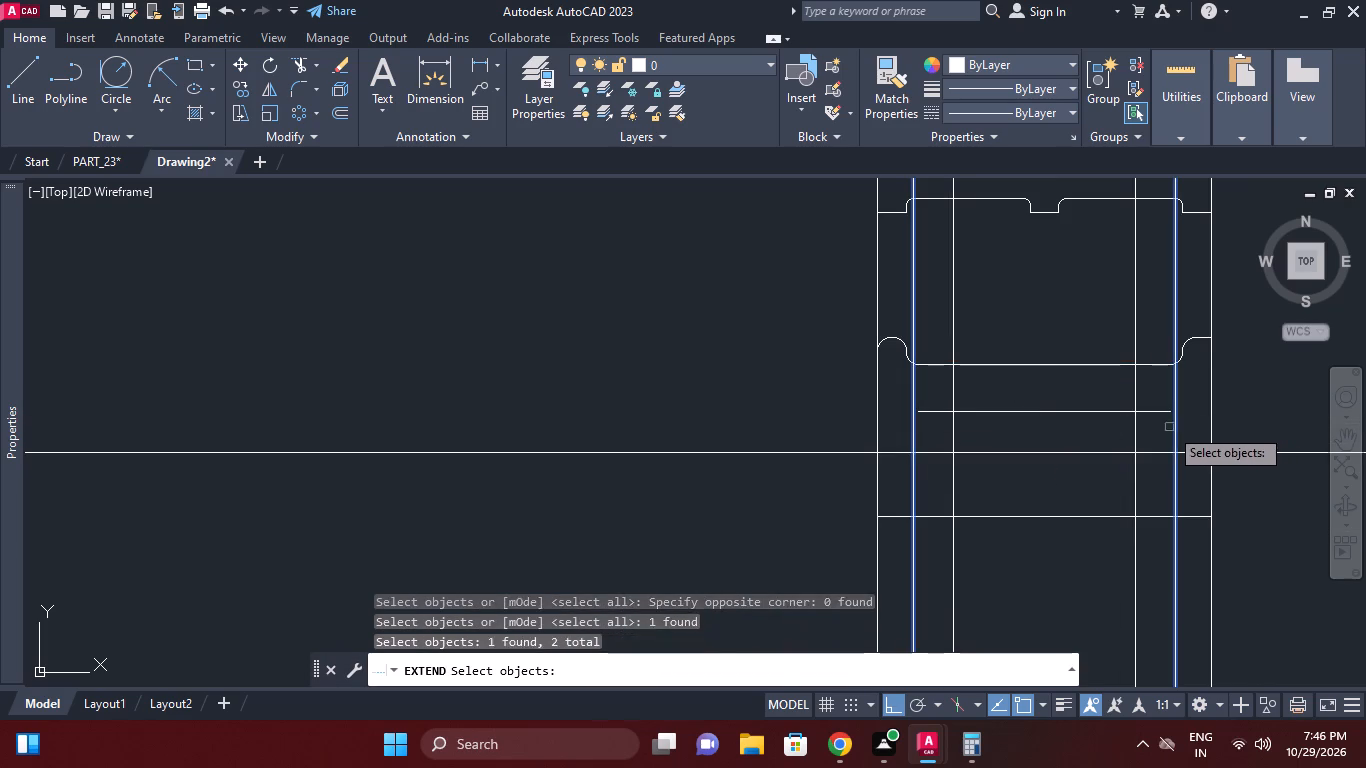
pyautogui.press('space')
pyautogui.click(1050, 397)
pyautogui.click(1021, 429)
pyautogui.press('Escape')
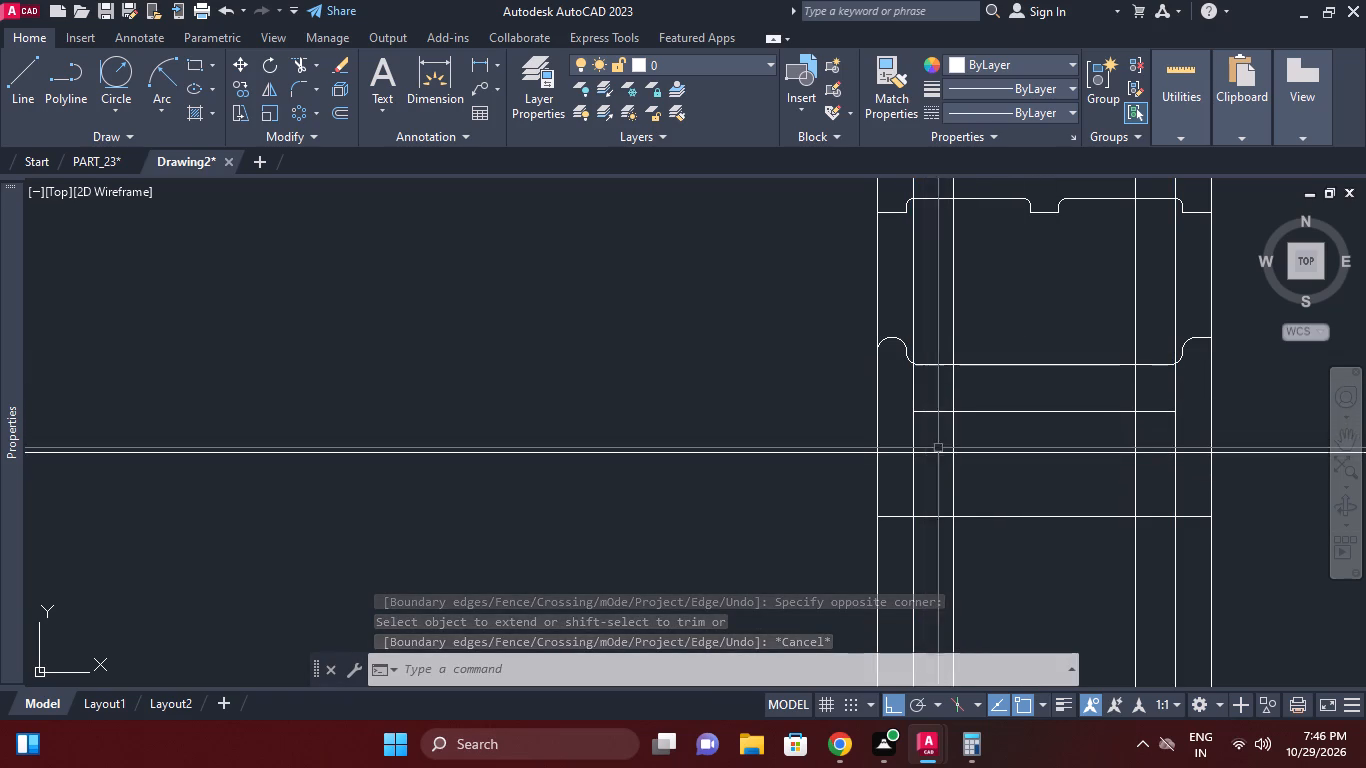
# Trim the offset line's left end and the left pair of construction lines to the leg outline above the horizontal construction line.
pyautogui.press('t')
pyautogui.press('r')
pyautogui.press('space')
pyautogui.press('space')
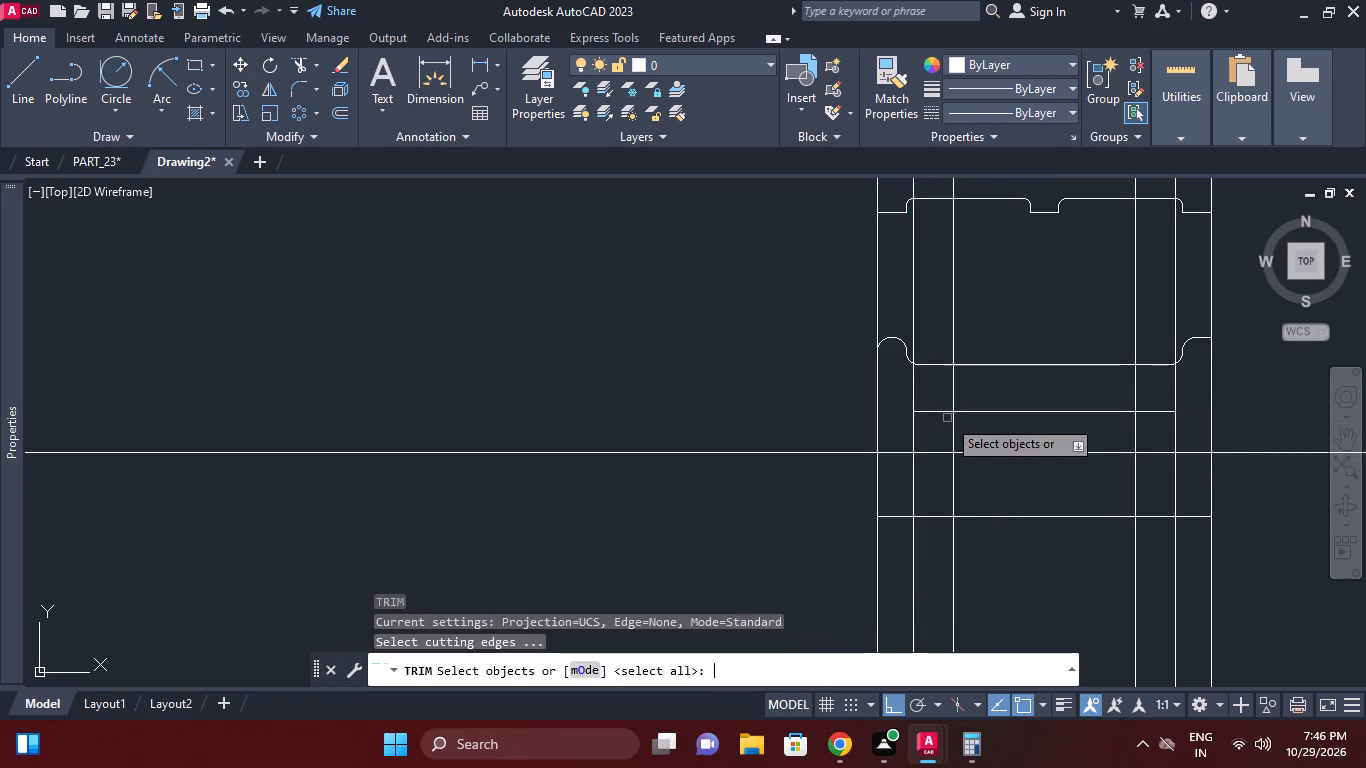
pyautogui.click(943, 406)
pyautogui.click(924, 416)
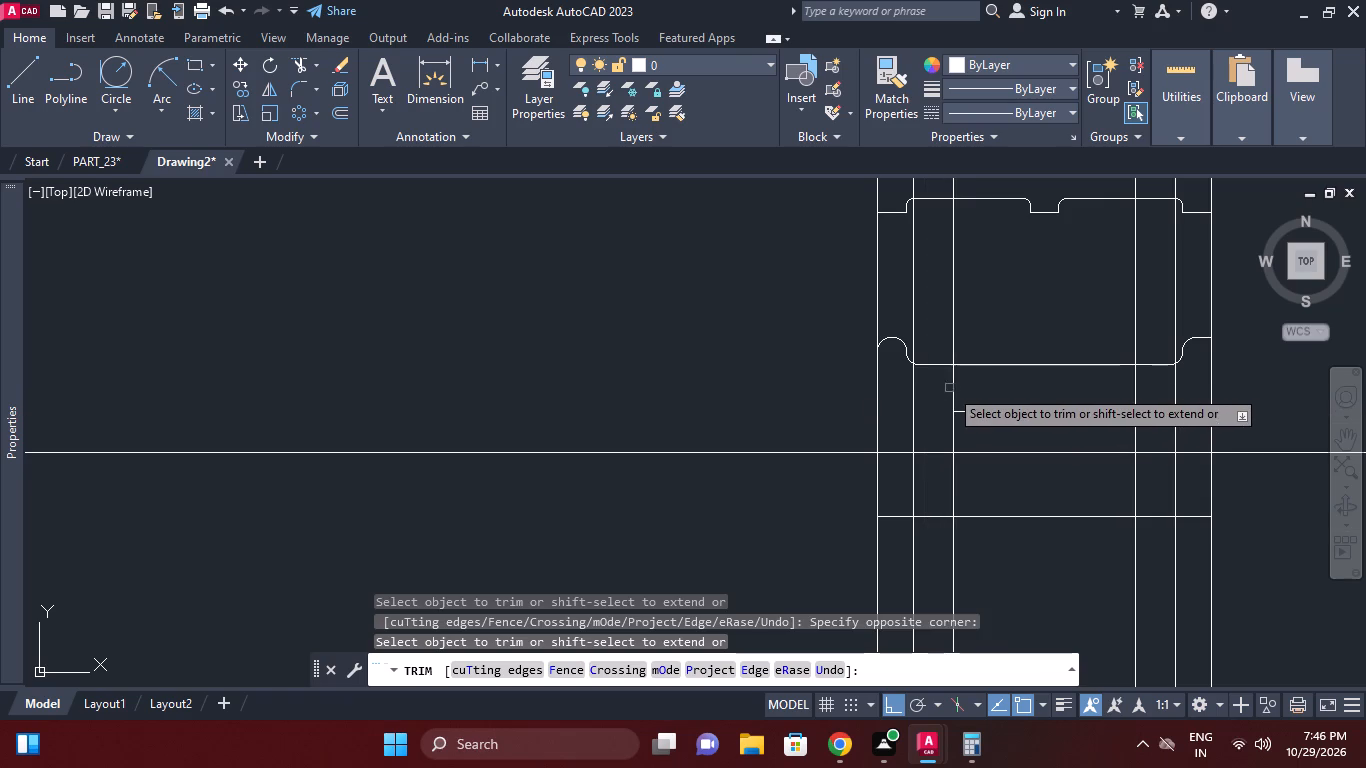
pyautogui.click(955, 384)
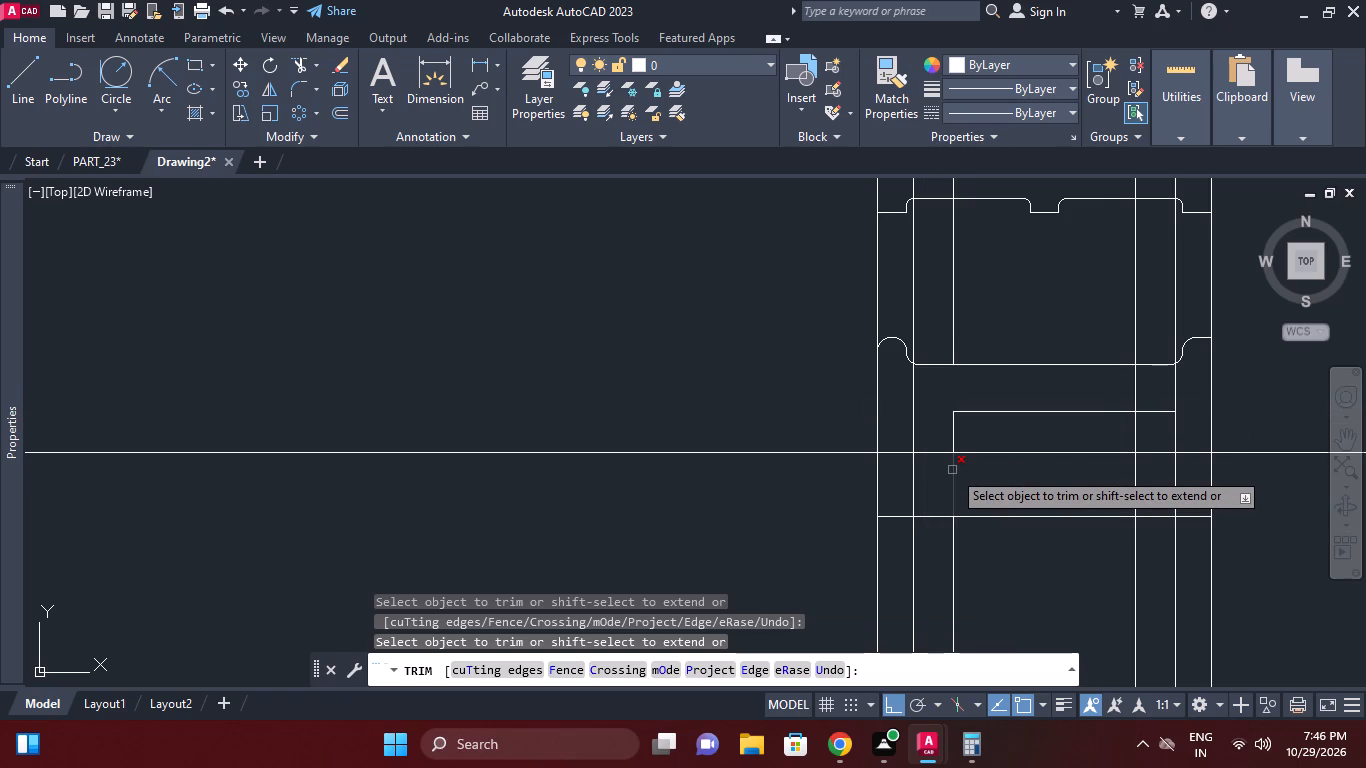
pyautogui.click(952, 470)
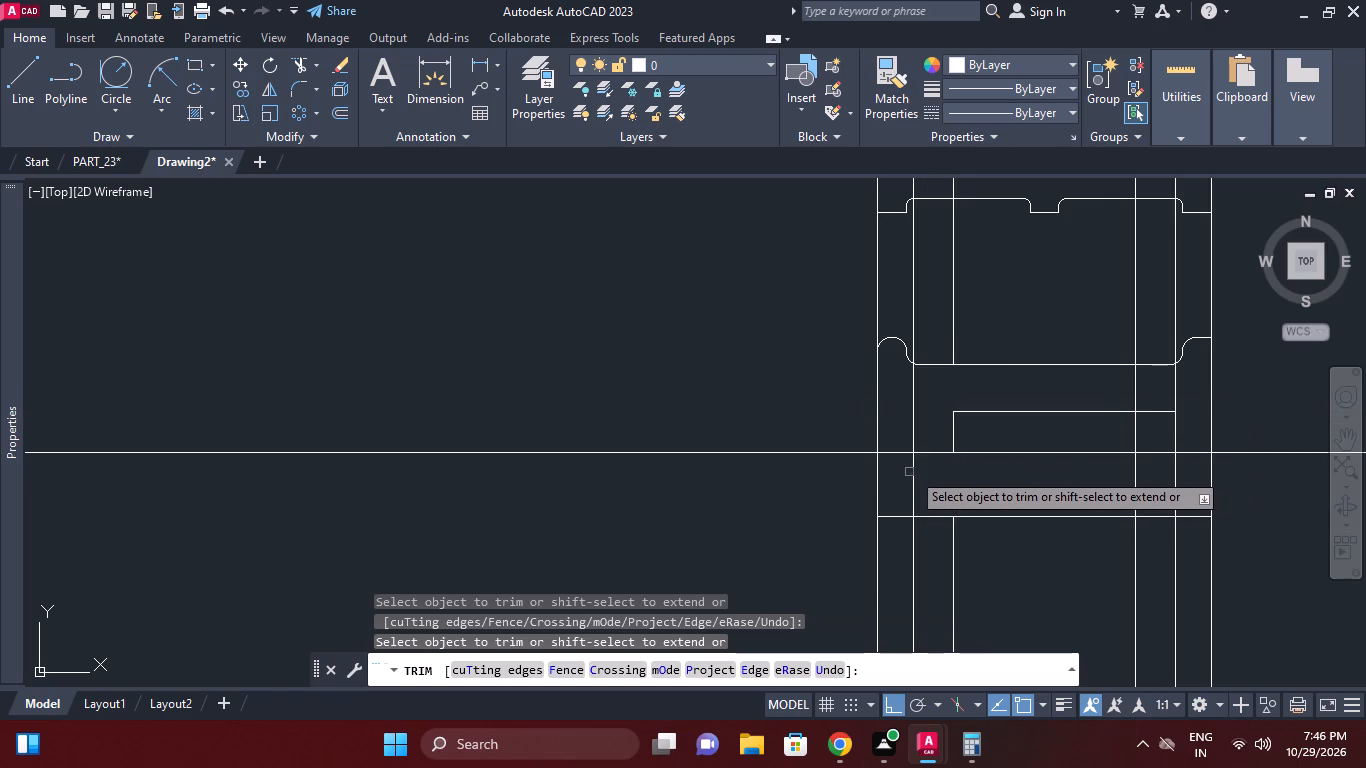
pyautogui.click(916, 470)
pyautogui.click(914, 330)
pyautogui.click(954, 326)
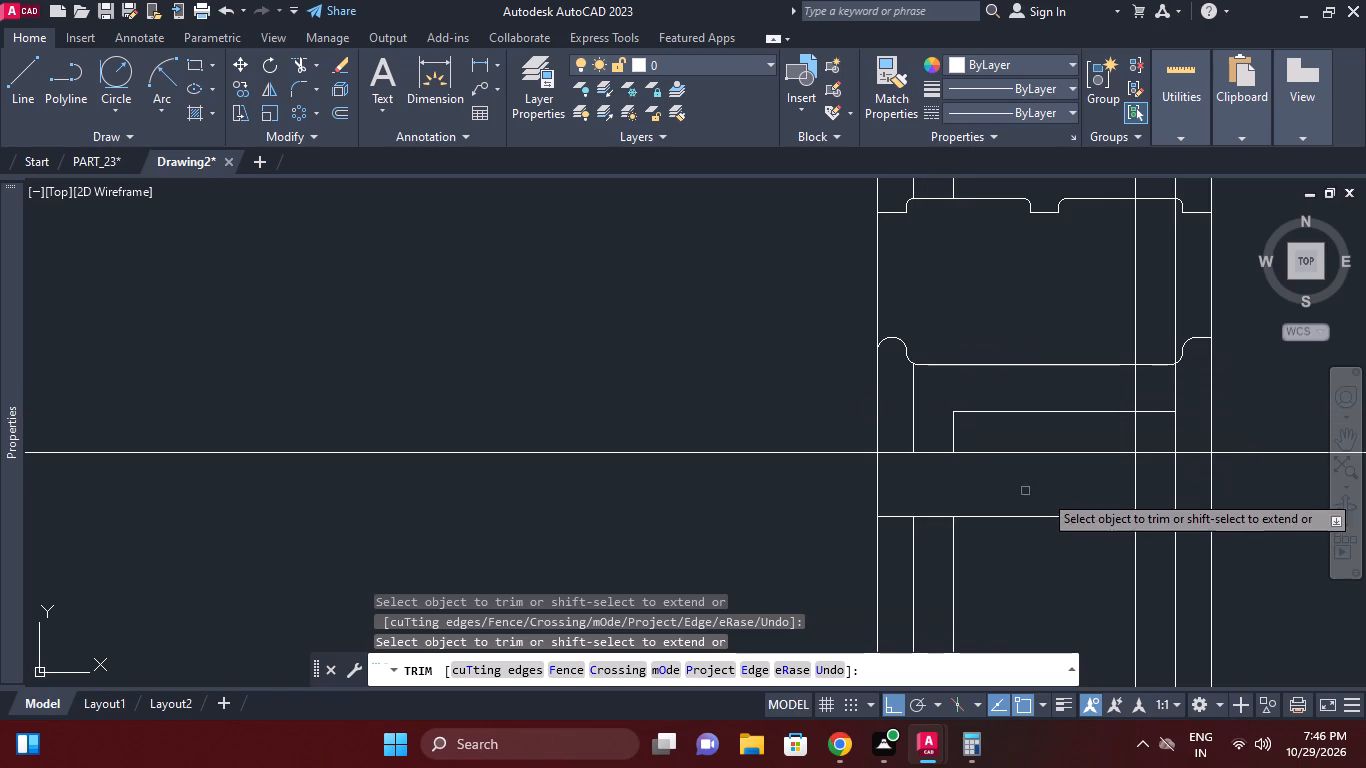
# Trim the offset line's right end and the right pair of construction lines to match the left side's leg outline.
pyautogui.click(1134, 394)
pyautogui.click(1164, 414)
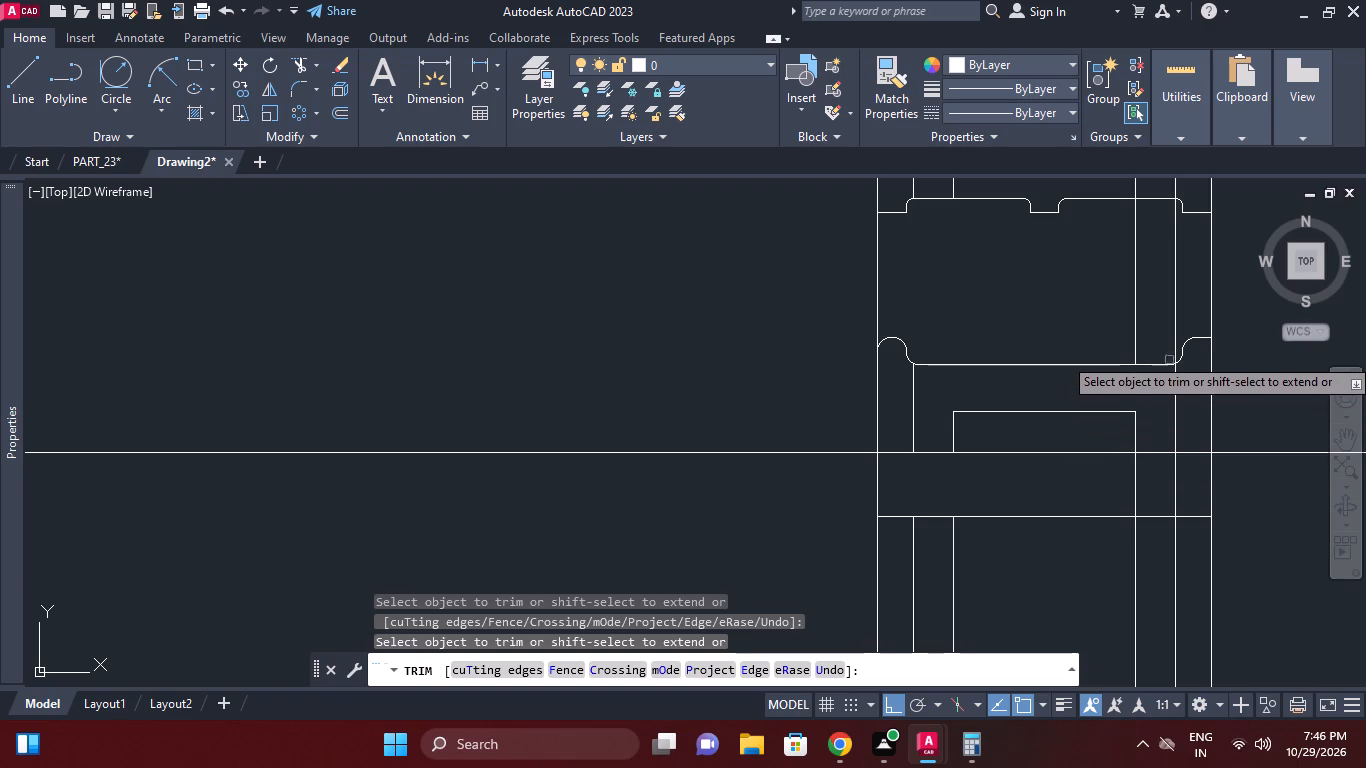
pyautogui.click(1176, 341)
pyautogui.click(1135, 316)
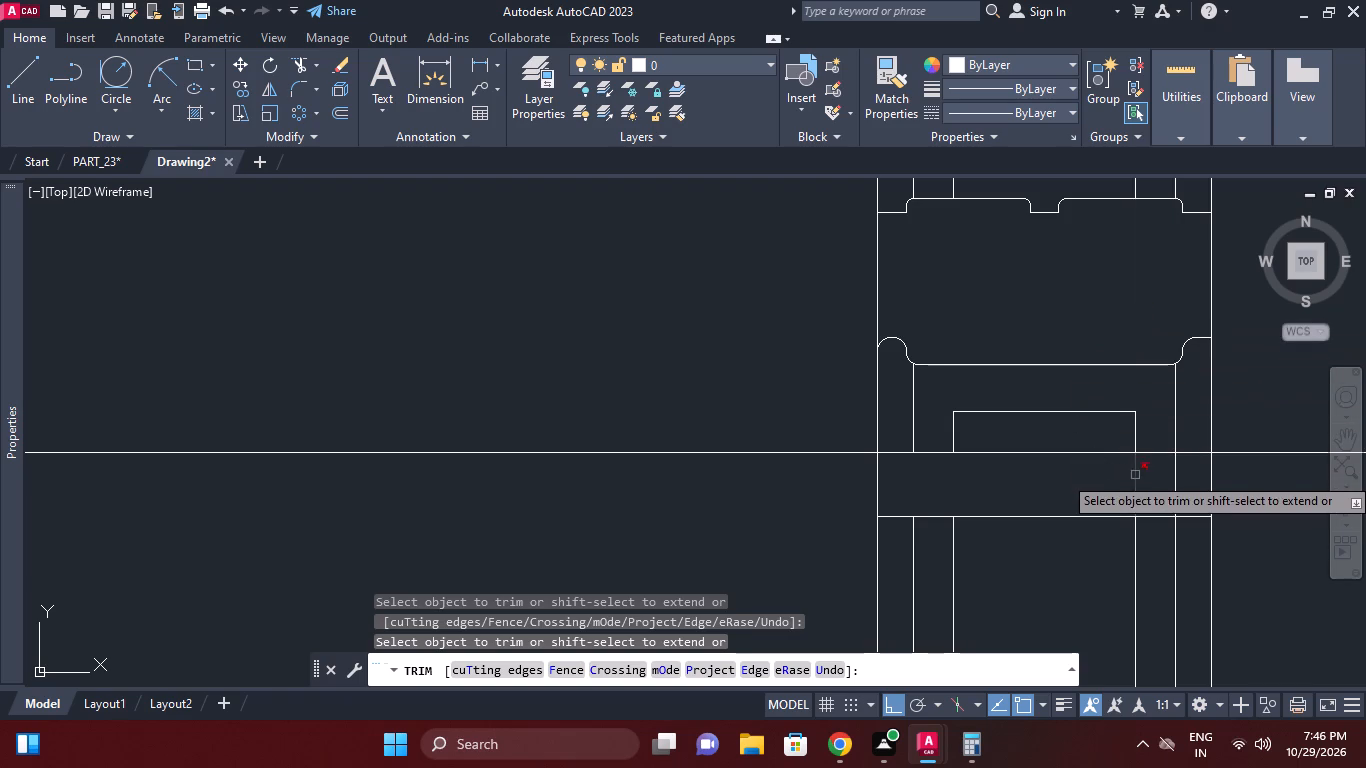
pyautogui.click(1137, 476)
pyautogui.moveTo(1176, 466); pyautogui.dragTo(1166, 489)
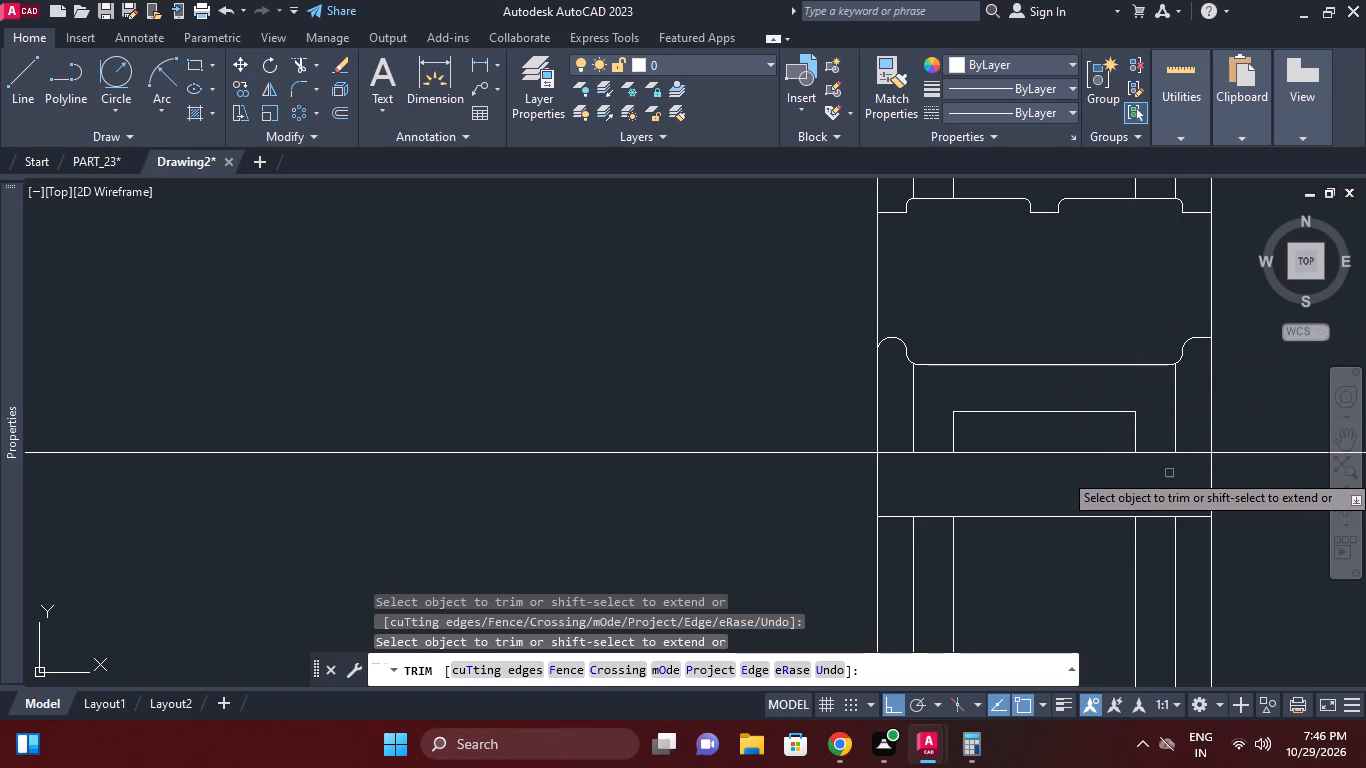
pyautogui.moveTo(1169, 471); pyautogui.dragTo(1063, 476, button='middle')
pyautogui.scroll(-1, 1169, 471)
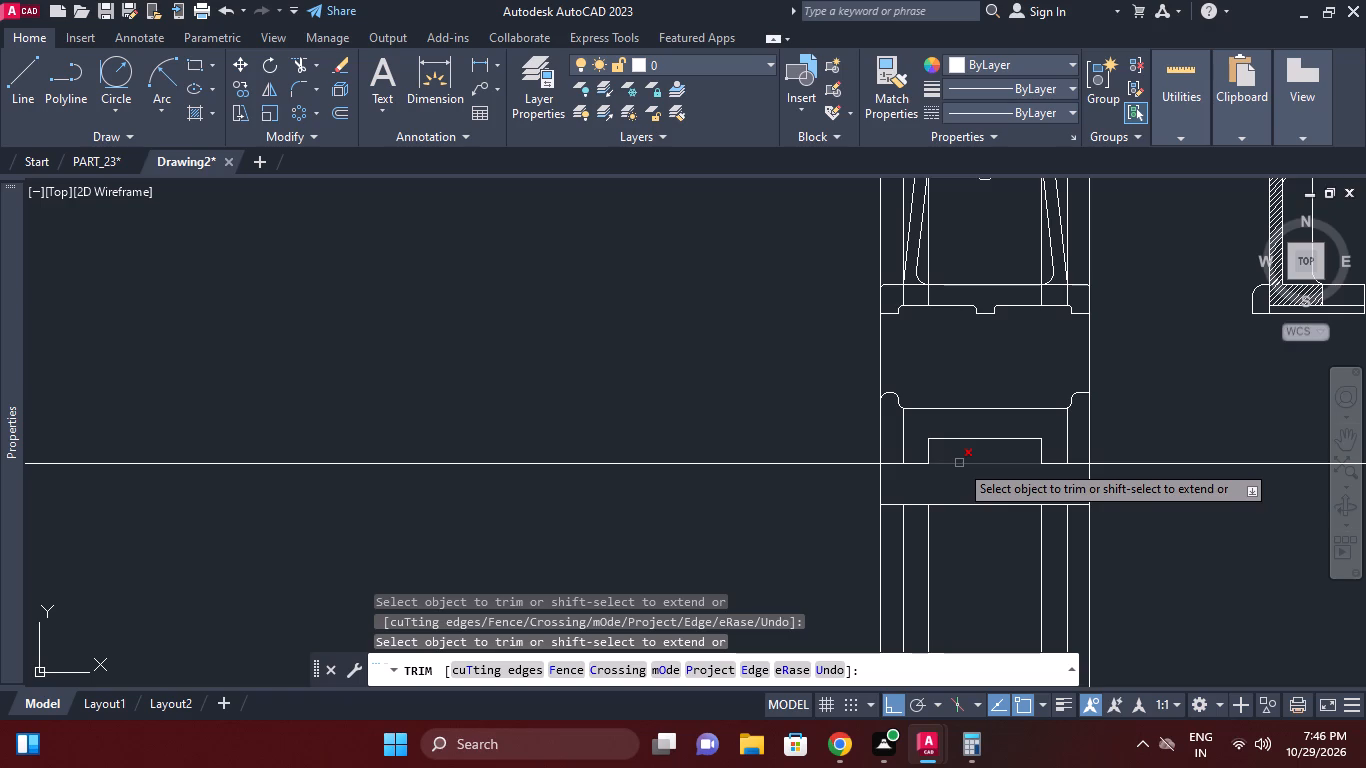
pyautogui.scroll(1, 928, 443)
pyautogui.press('Escape')
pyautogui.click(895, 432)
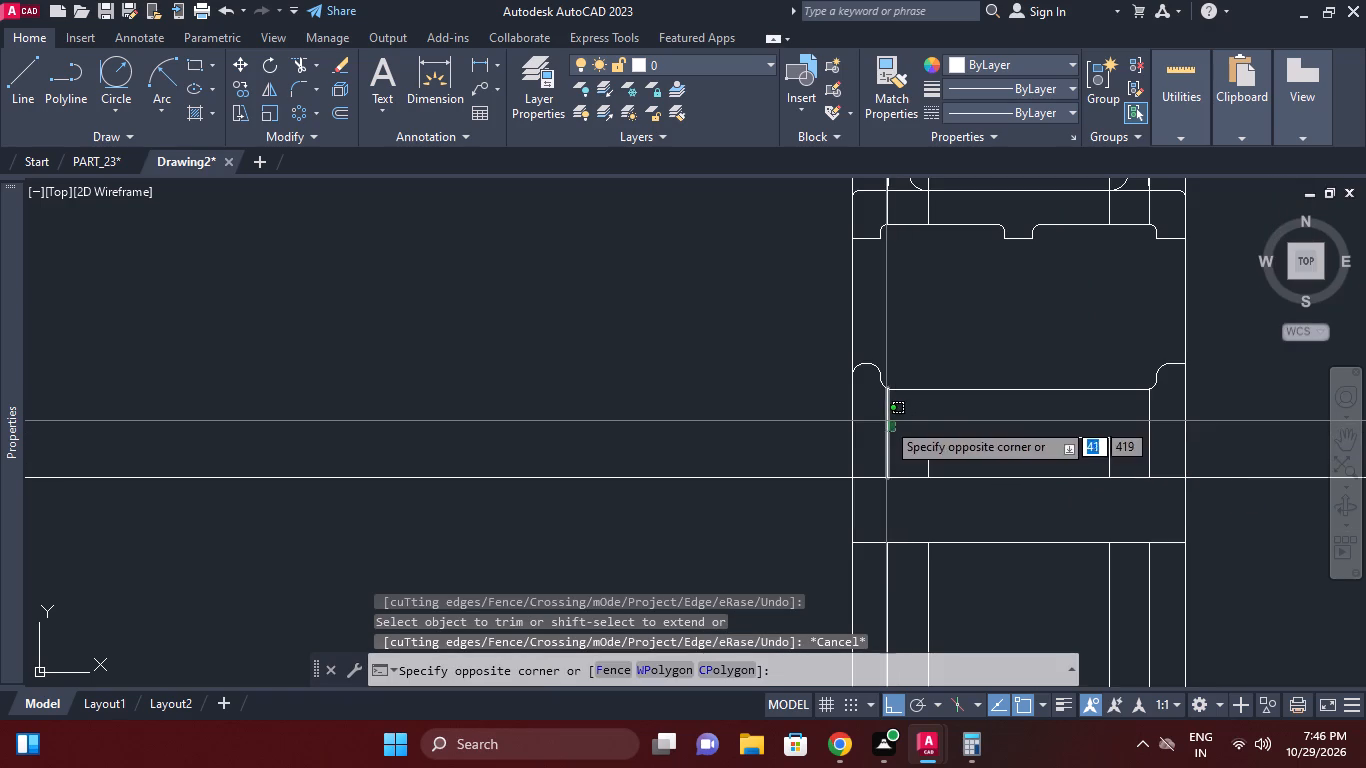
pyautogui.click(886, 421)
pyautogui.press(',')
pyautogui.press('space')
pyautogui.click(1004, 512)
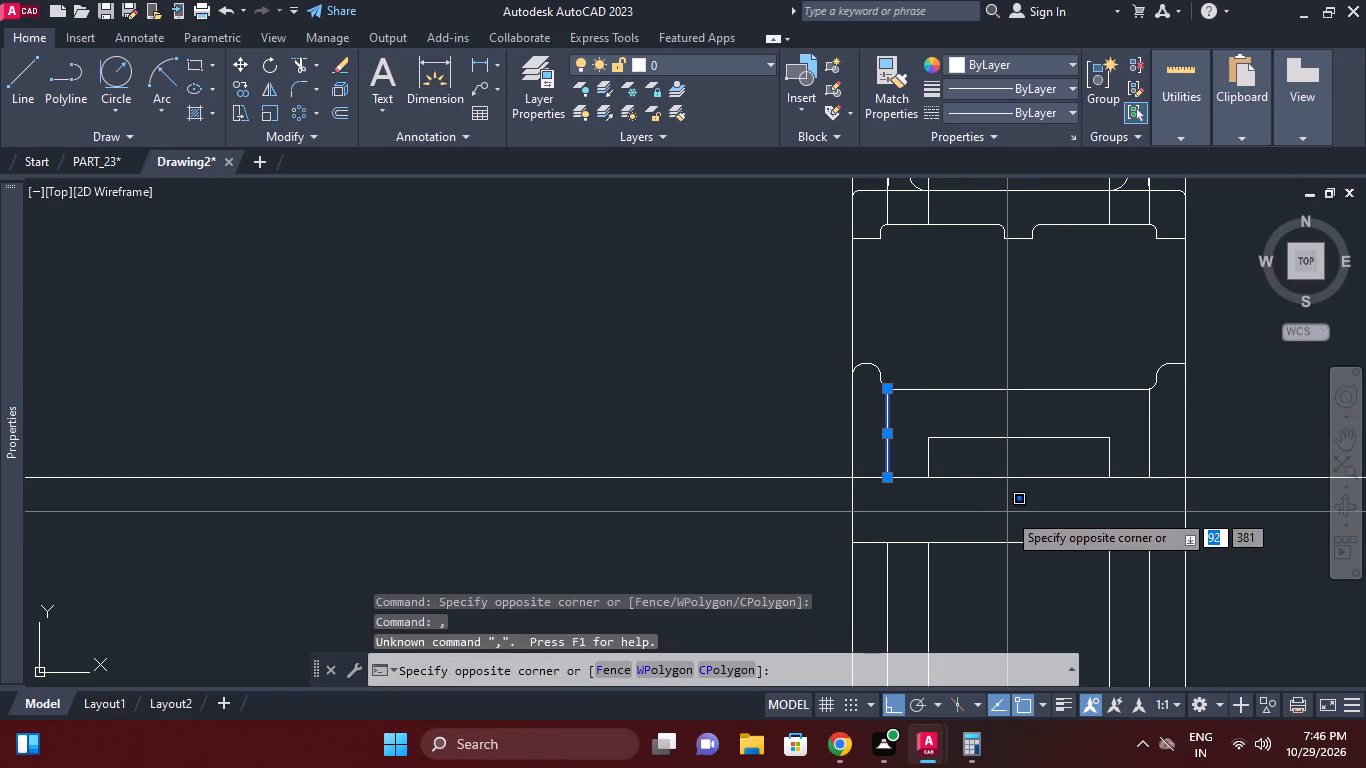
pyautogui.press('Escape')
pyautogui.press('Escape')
# Move the left outer vertical line of the leg outline 5 mm inward.
pyautogui.click(890, 454)
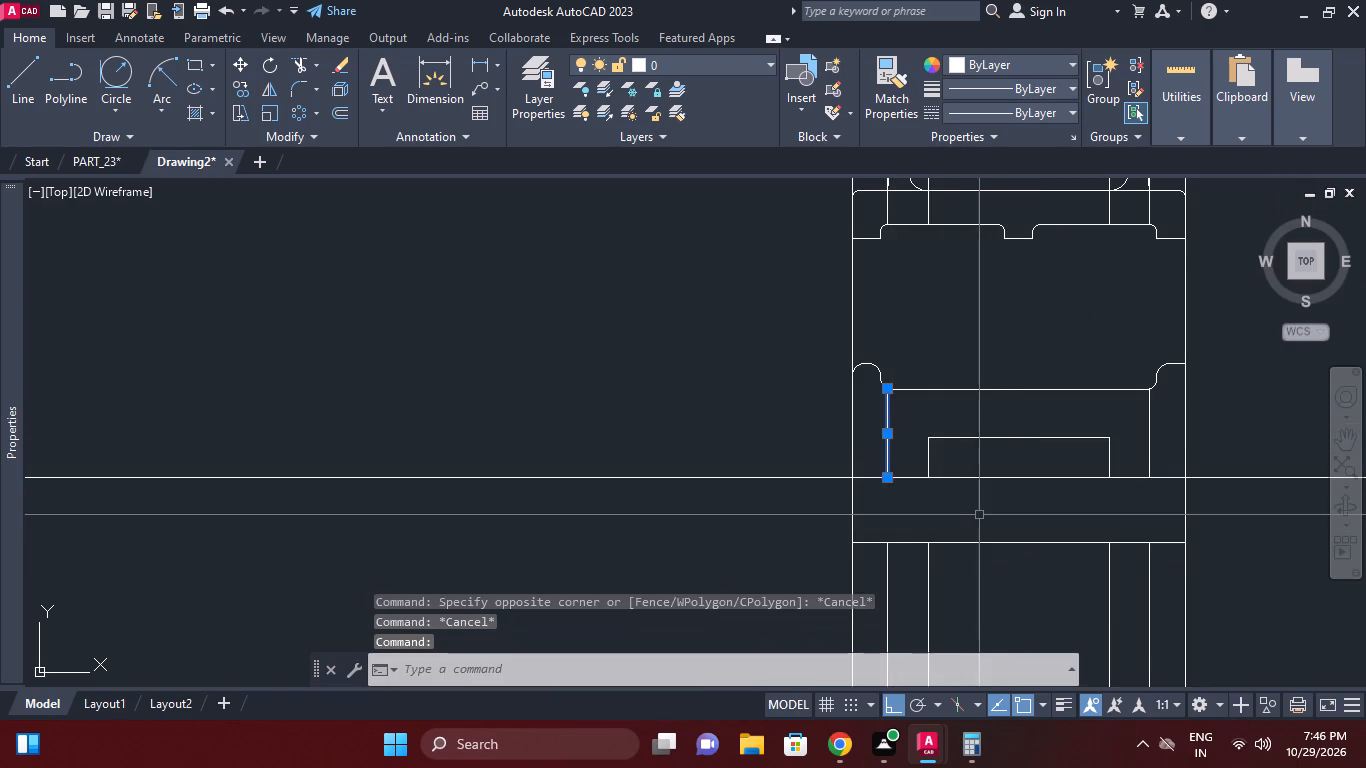
pyautogui.write('M')
pyautogui.press('space')
pyautogui.click(979, 515)
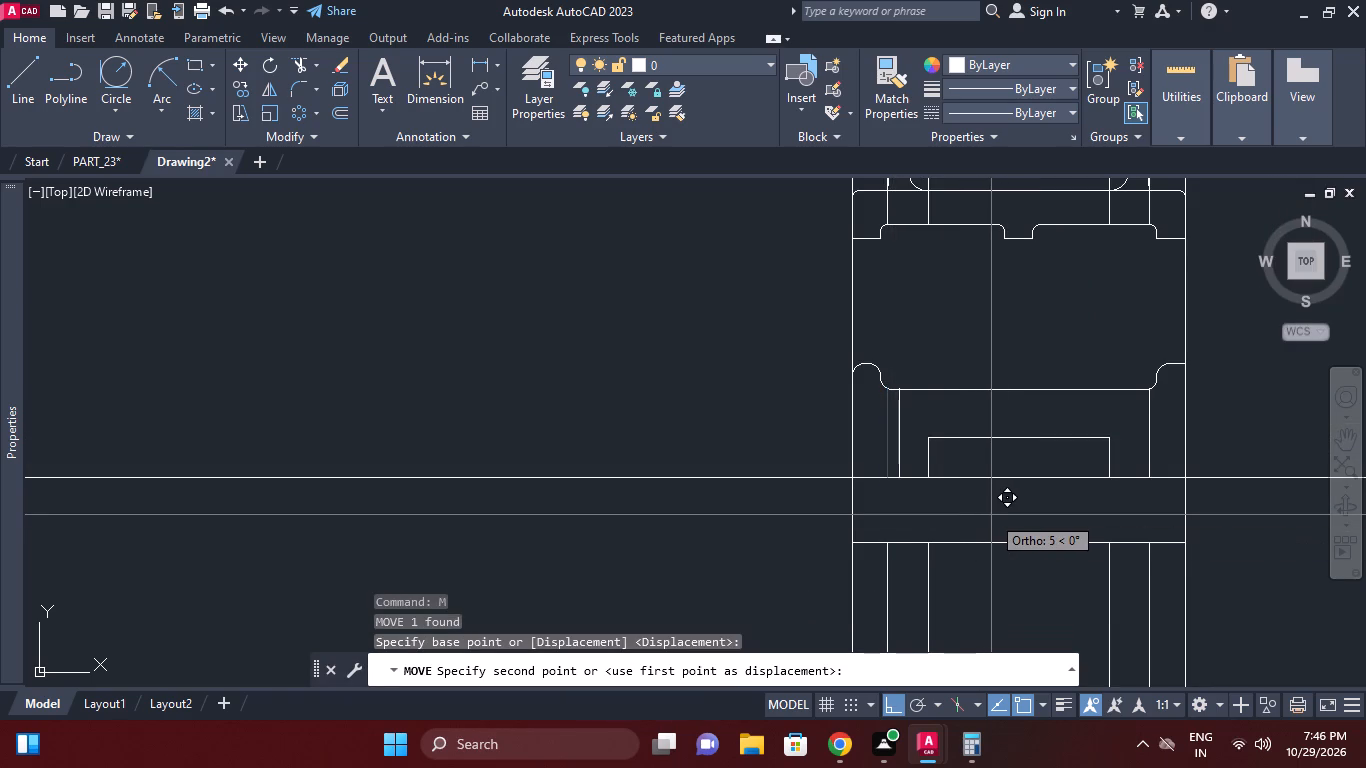
pyautogui.press('5')
pyautogui.press('Return')
# Move the right outer vertical line of the leg outline 5 mm inward.
pyautogui.click(1158, 430)
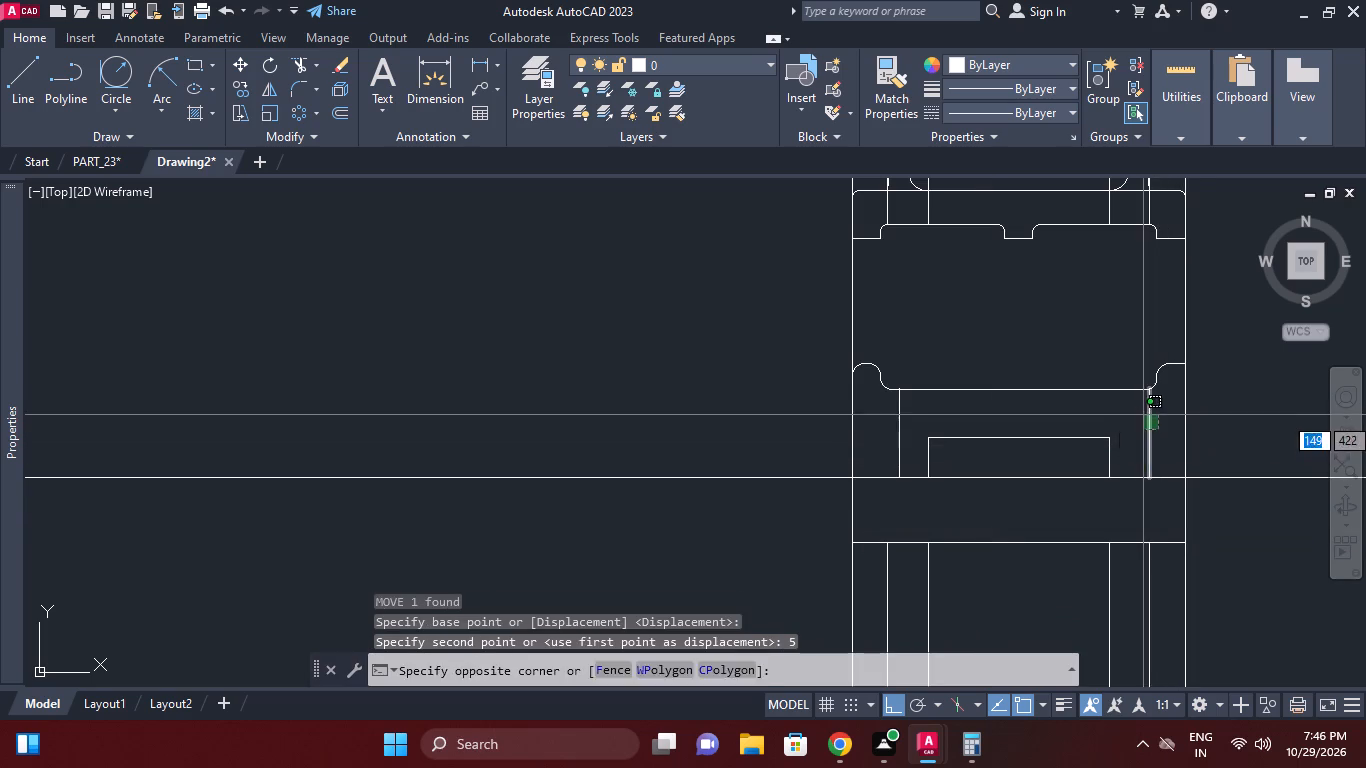
pyautogui.click(1143, 415)
pyautogui.press('space')
pyautogui.click(1221, 533)
pyautogui.press('5')
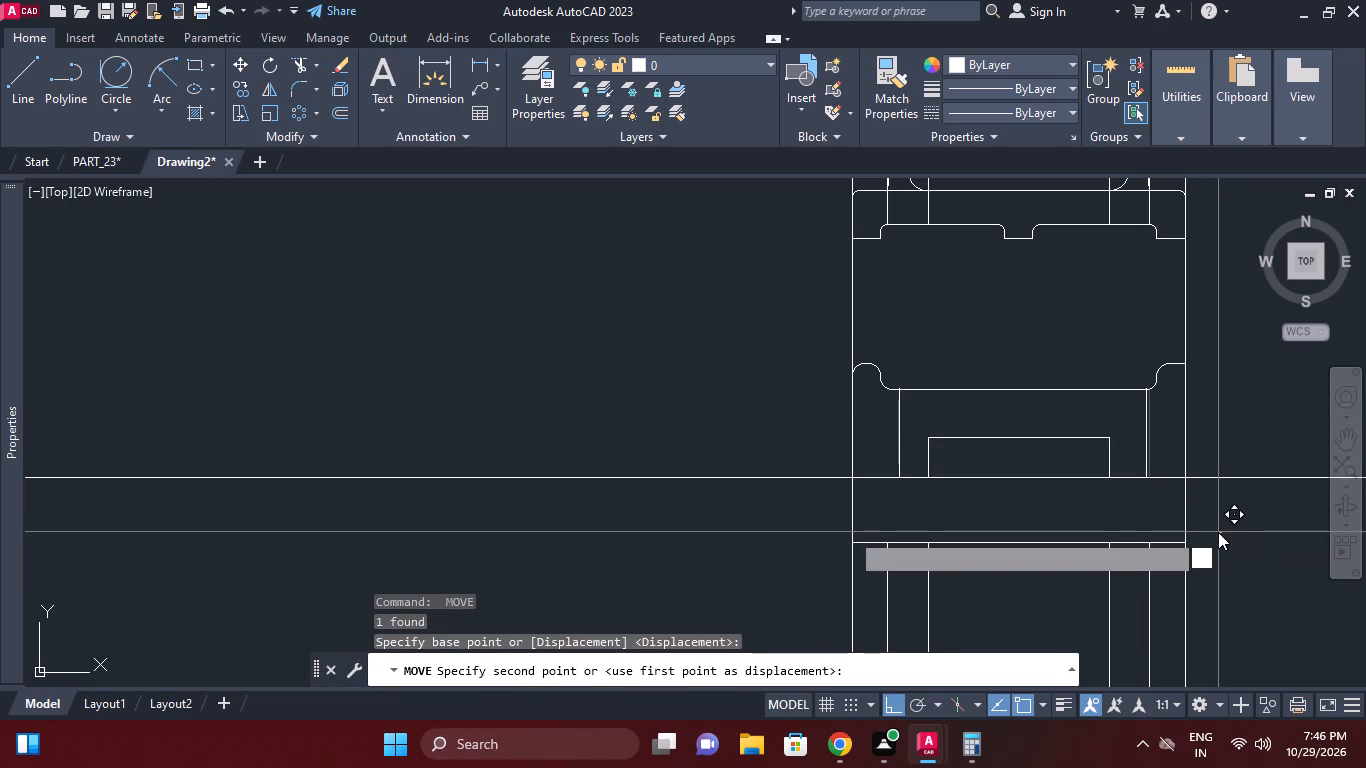
pyautogui.press('Return')
# Erase the four leftover vertical construction line pieces below the base view.
pyautogui.moveTo(1204, 596); pyautogui.dragTo(1204, 513, button='middle')
pyautogui.press('Escape')
pyautogui.click(1168, 535)
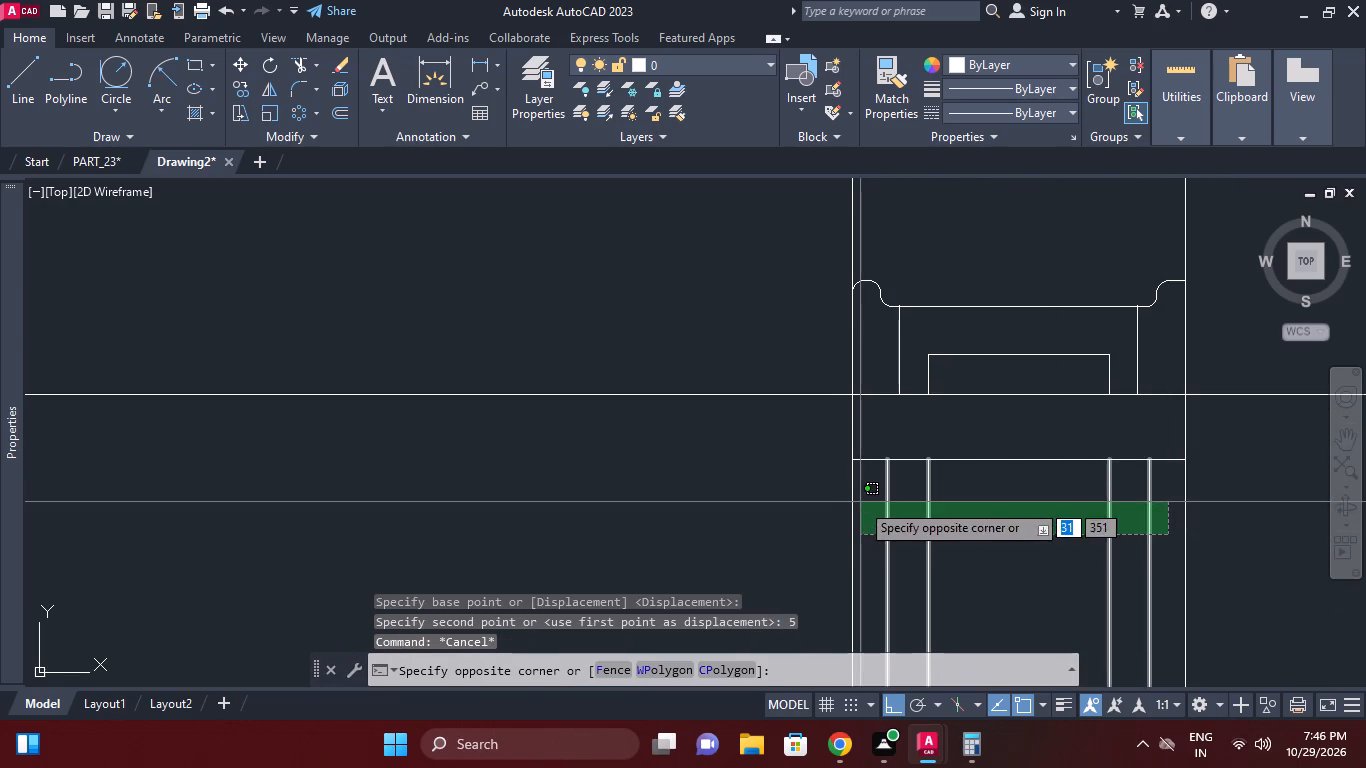
pyautogui.click(864, 500)
pyautogui.press('e')
pyautogui.press('space')
# Erase the two vertical construction lines along the base sides and the horizontal construction line across the base view.
pyautogui.scroll(-1, 980, 514)
pyautogui.middleClick(980, 514)
pyautogui.click(1110, 341)
pyautogui.press('e')
pyautogui.press('space')
pyautogui.moveTo(986, 332); pyautogui.dragTo(971, 332)
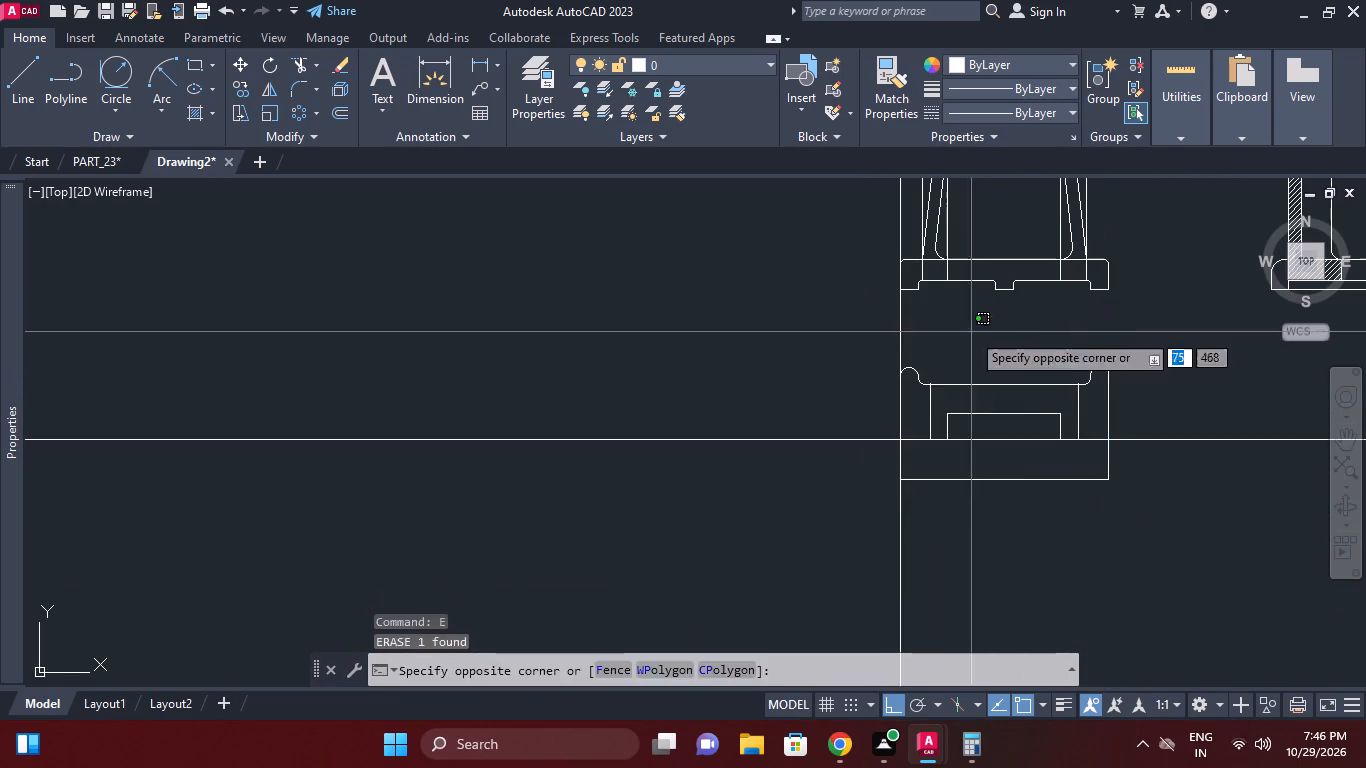
pyautogui.click(864, 332)
pyautogui.press('e')
pyautogui.press('space')
pyautogui.moveTo(792, 496); pyautogui.dragTo(784, 482)
pyautogui.click(749, 429)
pyautogui.press('e')
pyautogui.press('space')
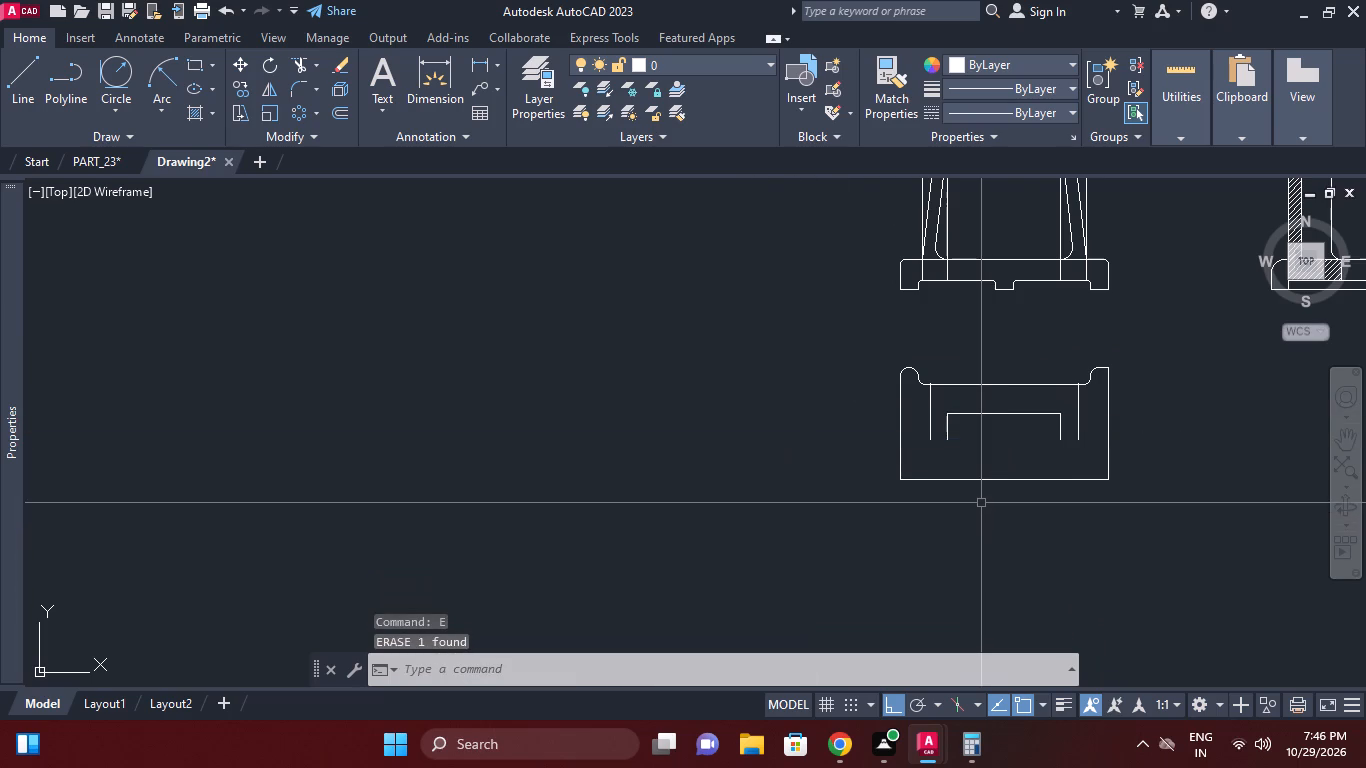
# Draw a horizontal line from the left outer leg line's lower end to the right inner leg line's lower end.
pyautogui.moveTo(1014, 434); pyautogui.dragTo(1014, 456, button='middle')
pyautogui.scroll(1, 1014, 456)
pyautogui.press('l')
pyautogui.press('space')
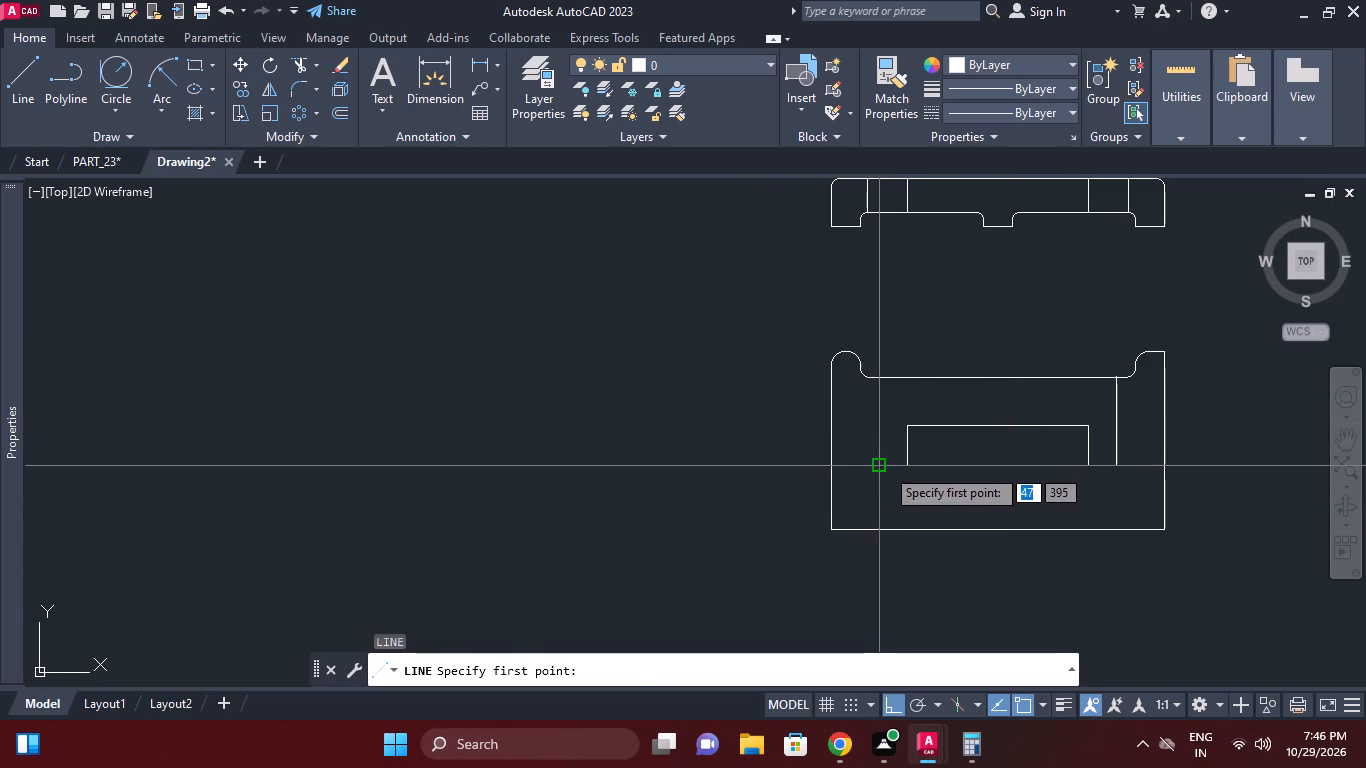
pyautogui.click(880, 466)
pyautogui.click(1082, 468)
pyautogui.press('Escape')
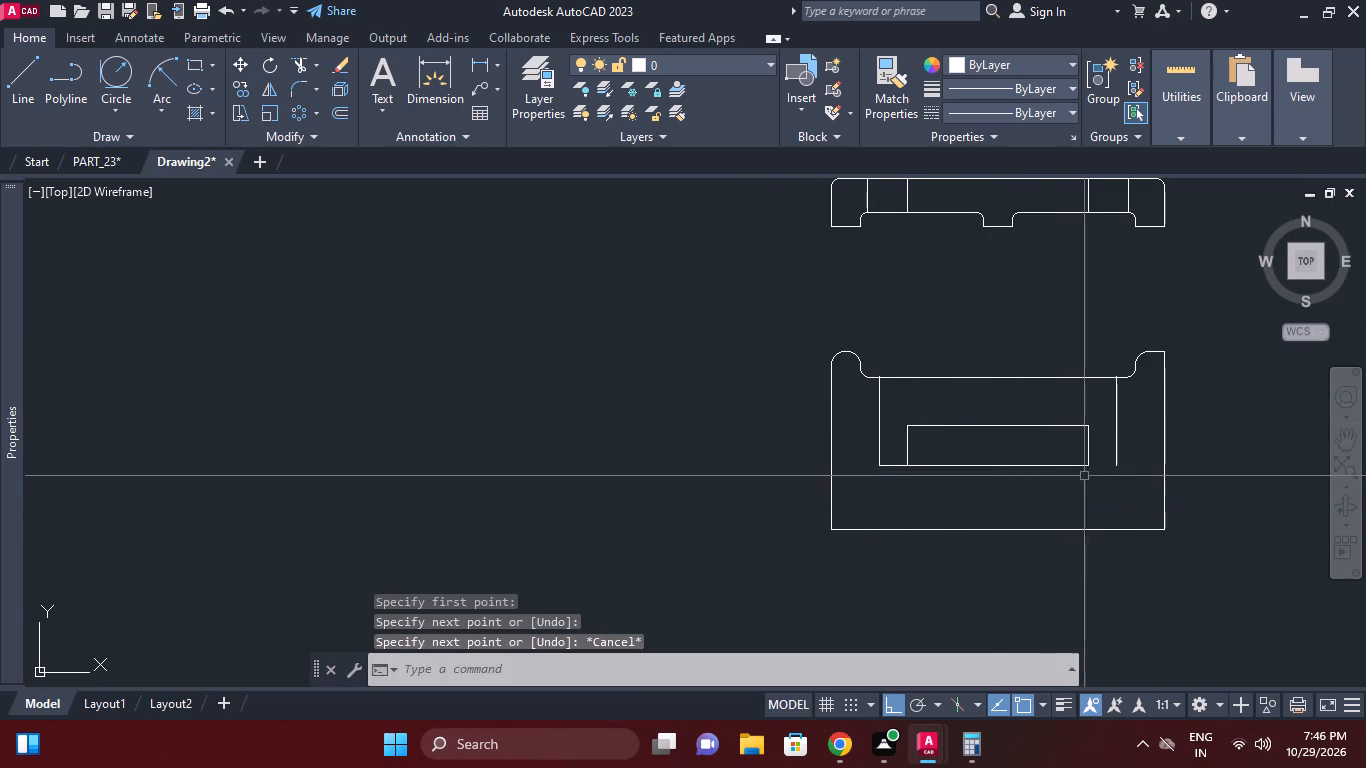
# Extend the new horizontal line to the right outer leg line.
pyautogui.press('space')
pyautogui.press('Escape')
pyautogui.press('e')
pyautogui.press('x')
pyautogui.press('space')
pyautogui.click(1118, 446)
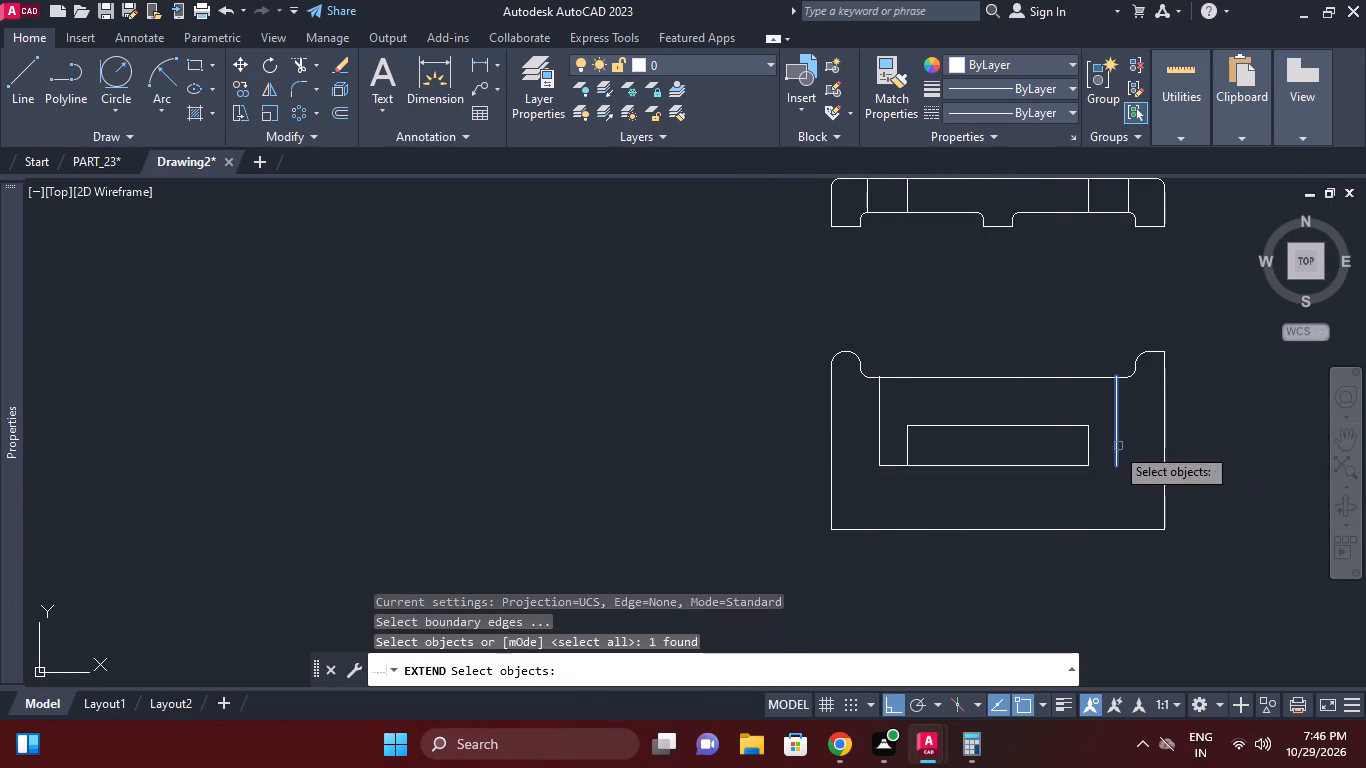
pyautogui.press('space')
pyautogui.click(1058, 456)
pyautogui.click(1046, 471)
pyautogui.press('Escape')
# Trim the bottom line between the two inner leg lines to open the outline into two feet.
pyautogui.middleClick(990, 472)
pyautogui.write('TR')
pyautogui.press('space')
pyautogui.press('space')
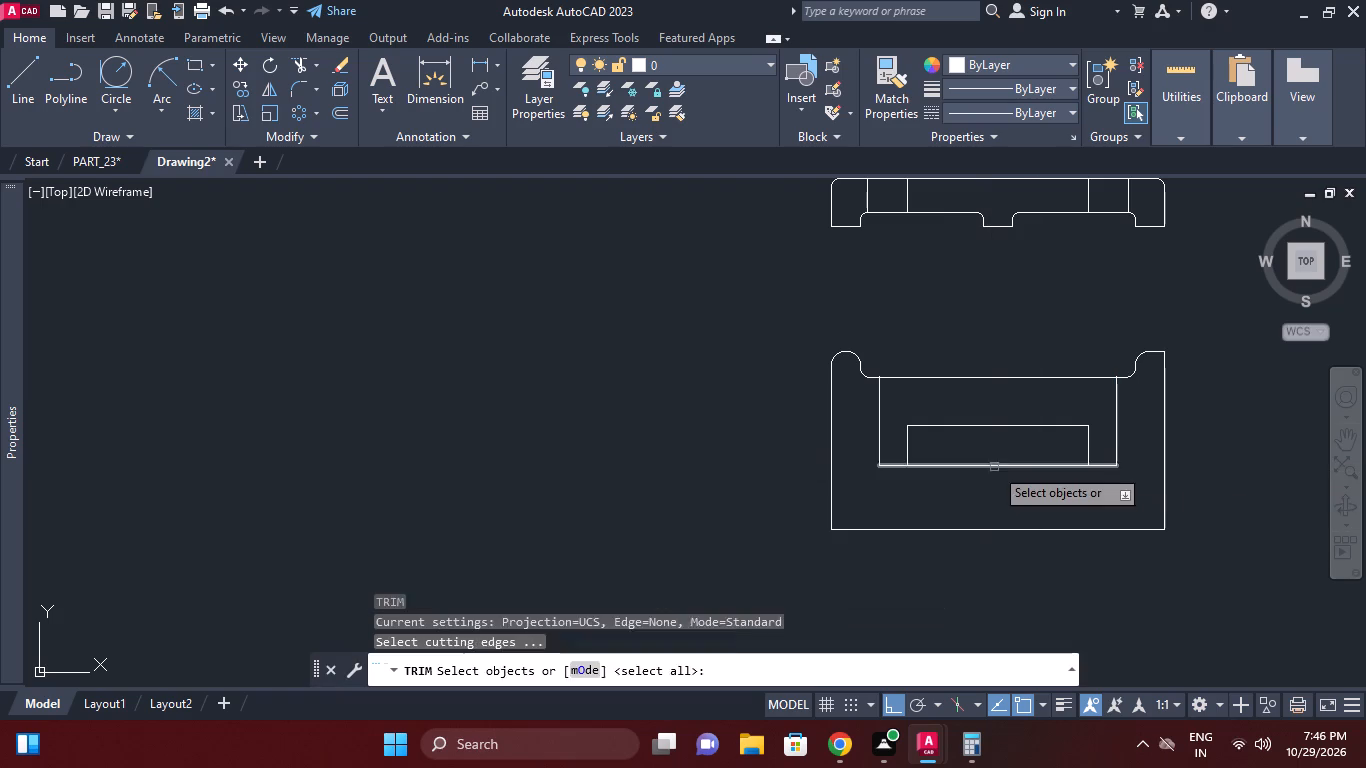
pyautogui.click(995, 463)
pyautogui.press('Escape')
# Fillet both lower corners of the left foot in the base view with a 3 mm radius.
pyautogui.middleClick(1008, 476)
pyautogui.scroll(-1, 1008, 476)
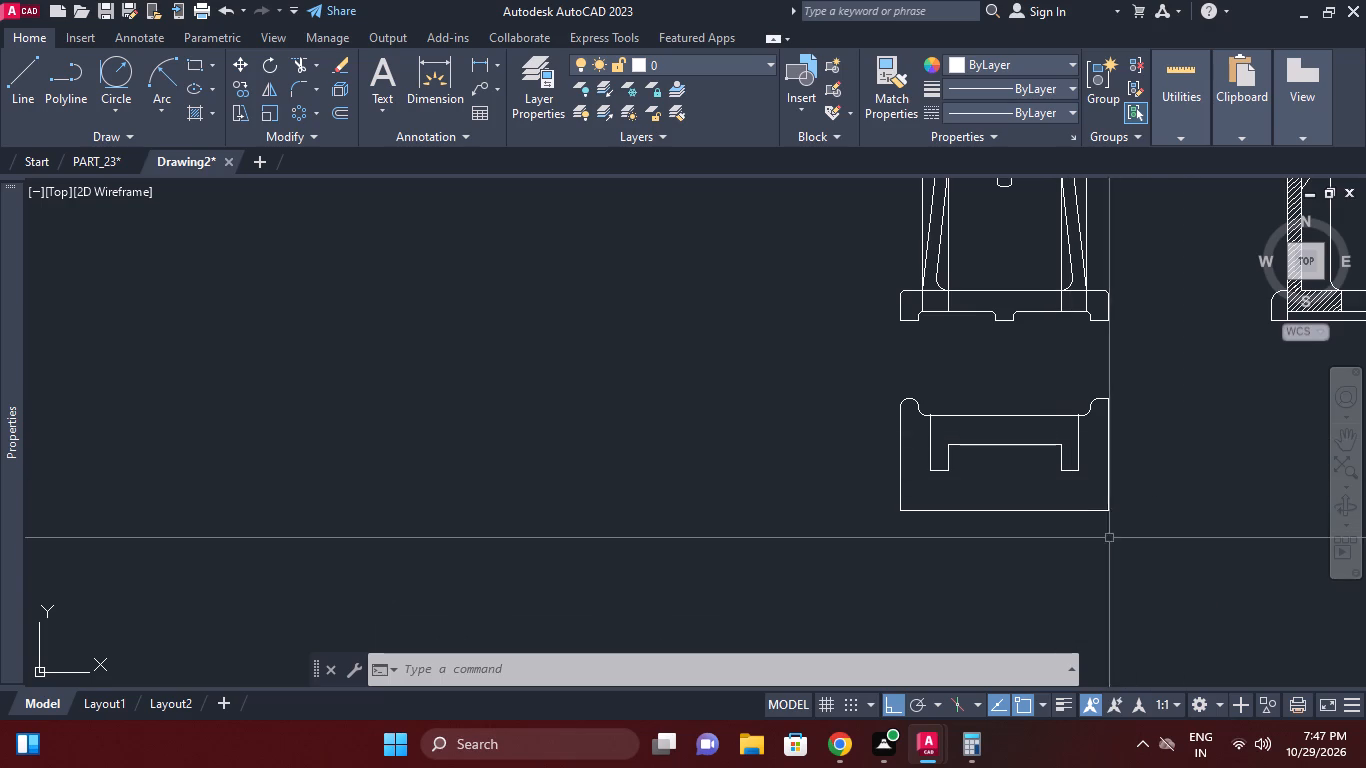
pyautogui.scroll(1, 939, 459)
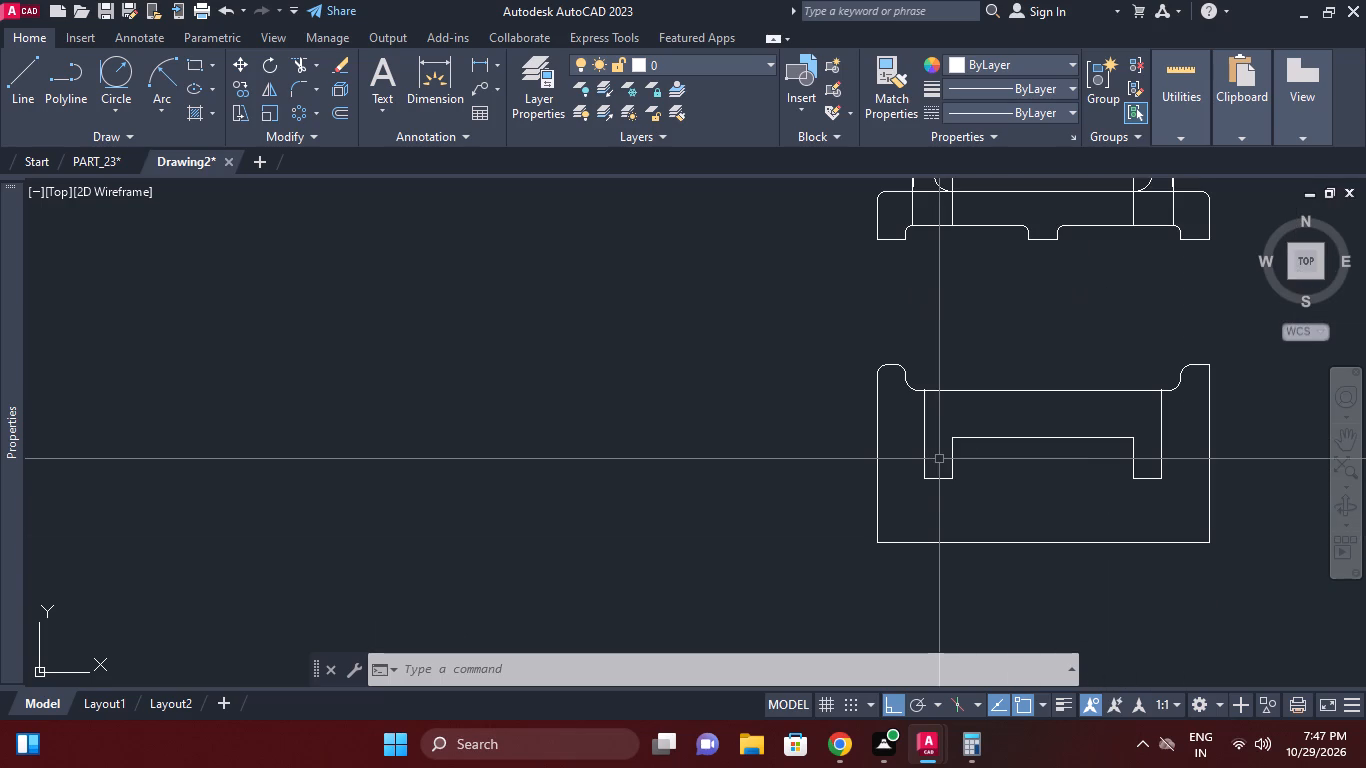
pyautogui.write('F R')
pyautogui.press('space')
pyautogui.press('3')
pyautogui.press('space')
pyautogui.scroll(2, 940, 462)
pyautogui.click(897, 434)
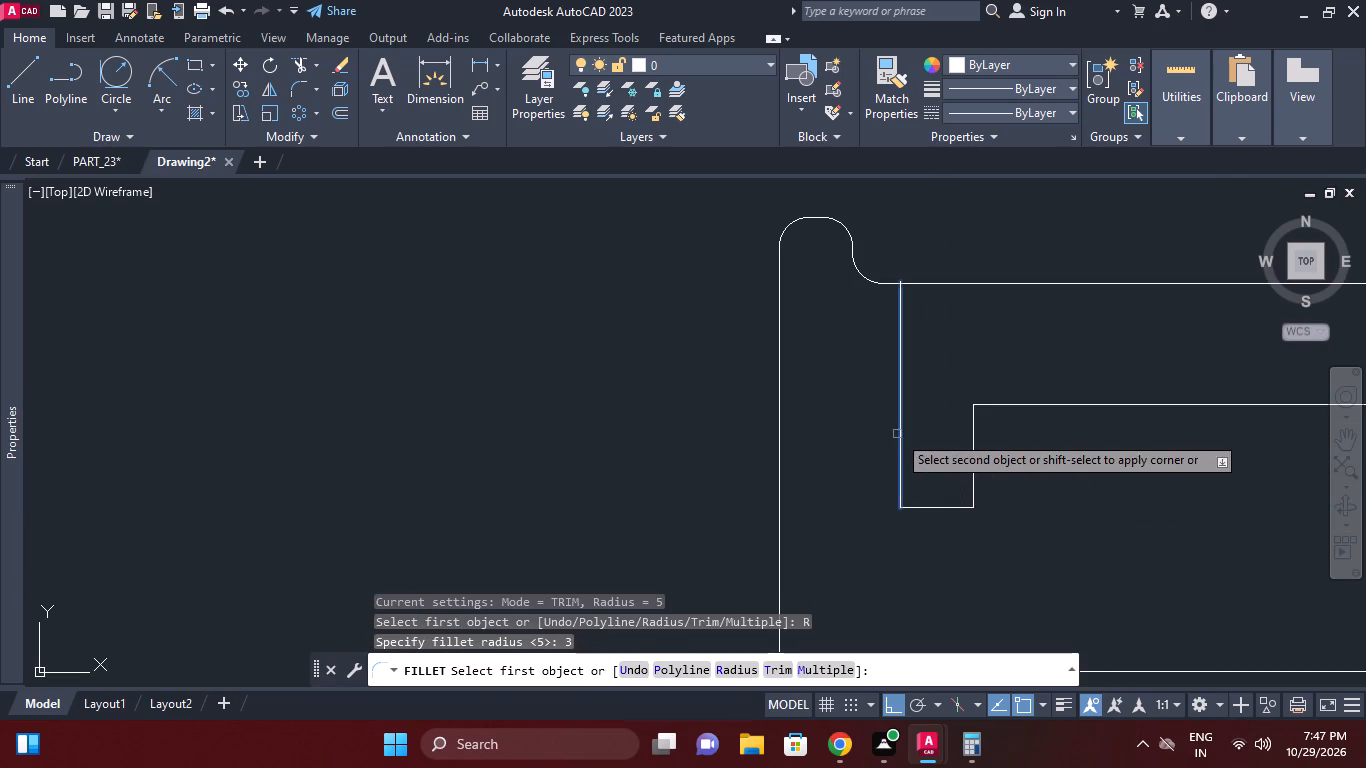
pyautogui.click(913, 506)
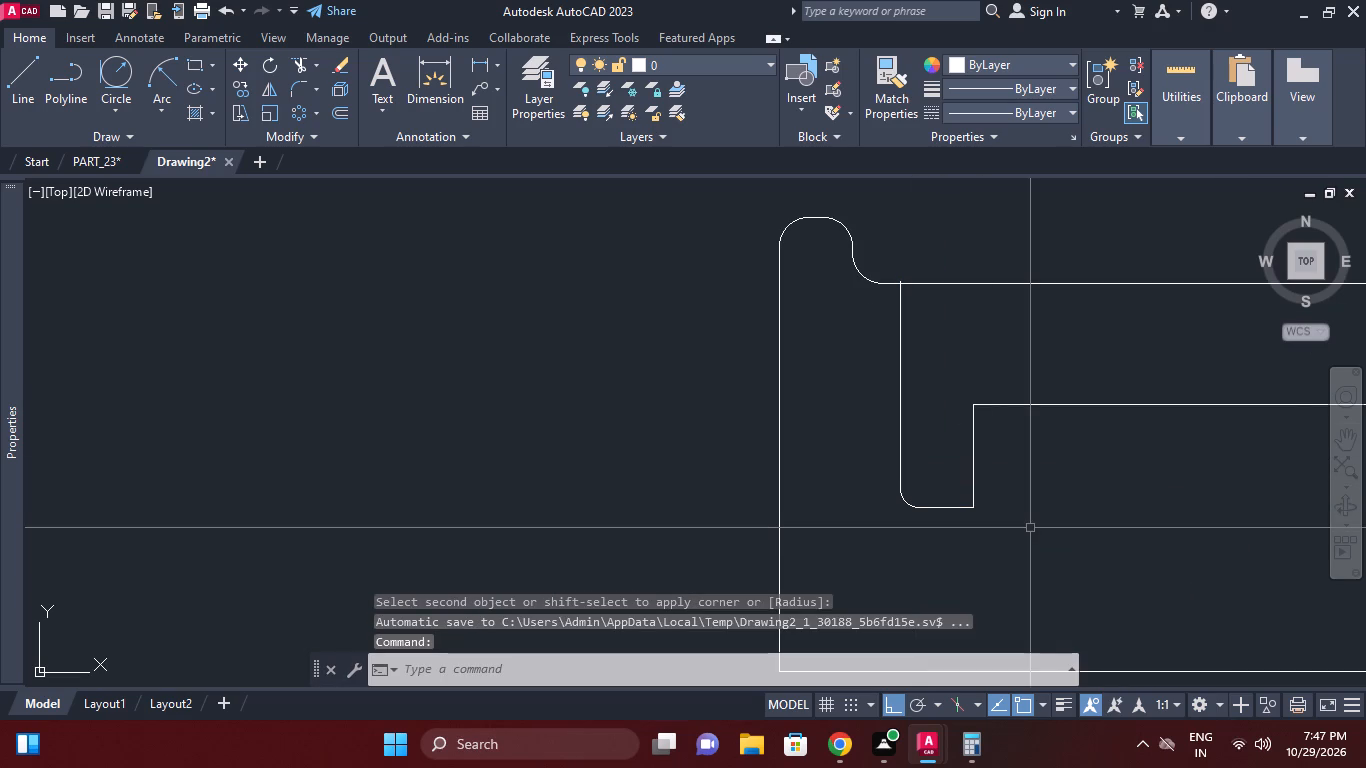
pyautogui.rightClick(1030, 528)
pyautogui.click(1112, 142)
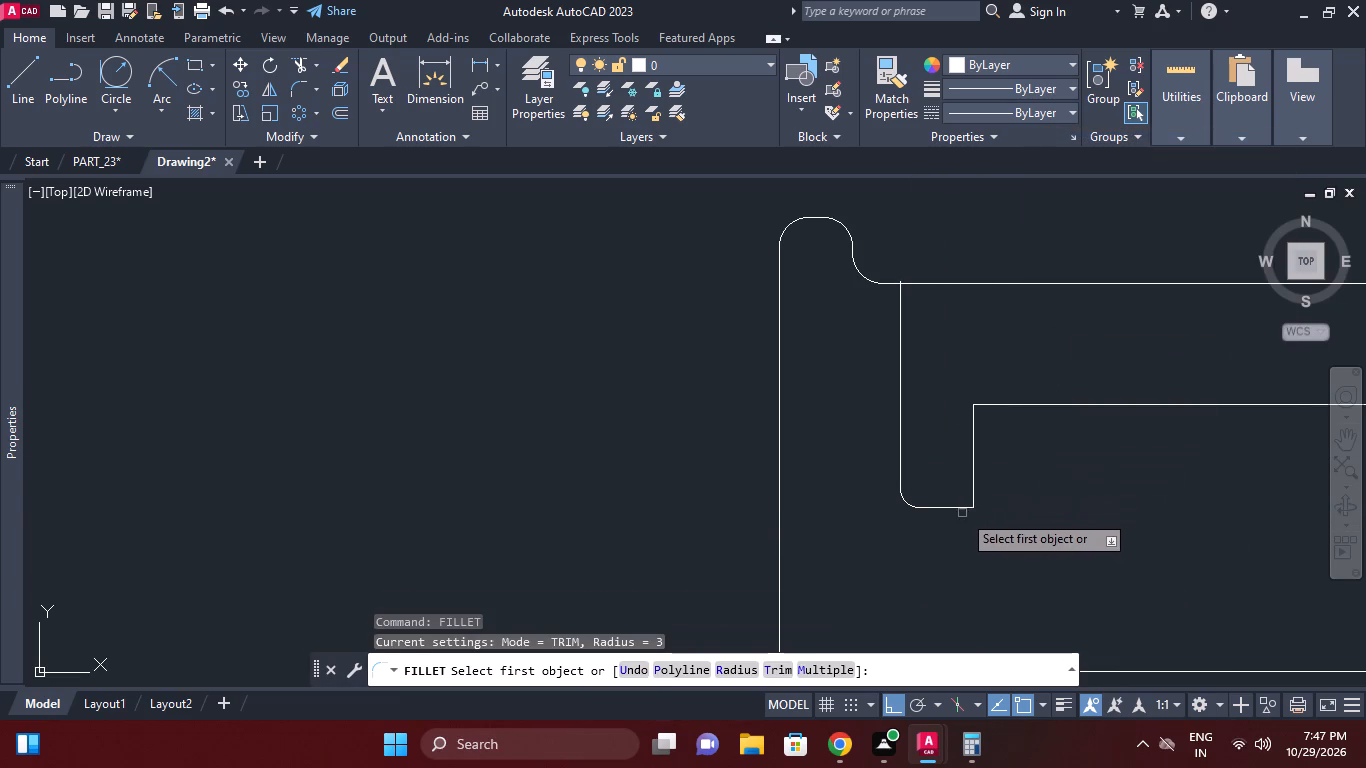
pyautogui.click(961, 512)
pyautogui.click(976, 482)
# Fillet the two inner corners where the crossbar's lower edge meets the left and right feet with a 3 mm radius.
pyautogui.rightClick(1032, 442)
pyautogui.click(1133, 60)
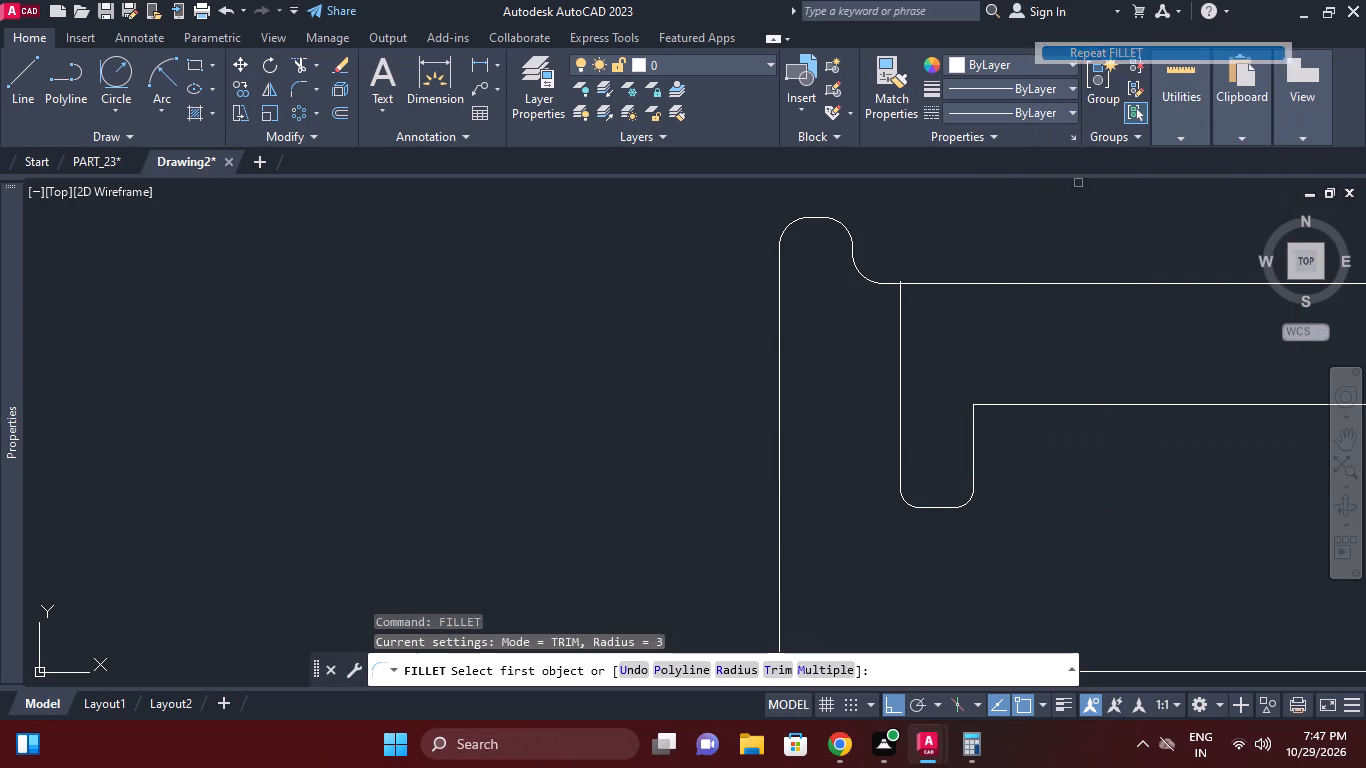
pyautogui.click(980, 446)
pyautogui.click(991, 408)
pyautogui.click(974, 428)
pyautogui.moveTo(1053, 457); pyautogui.dragTo(1030, 457, button='middle')
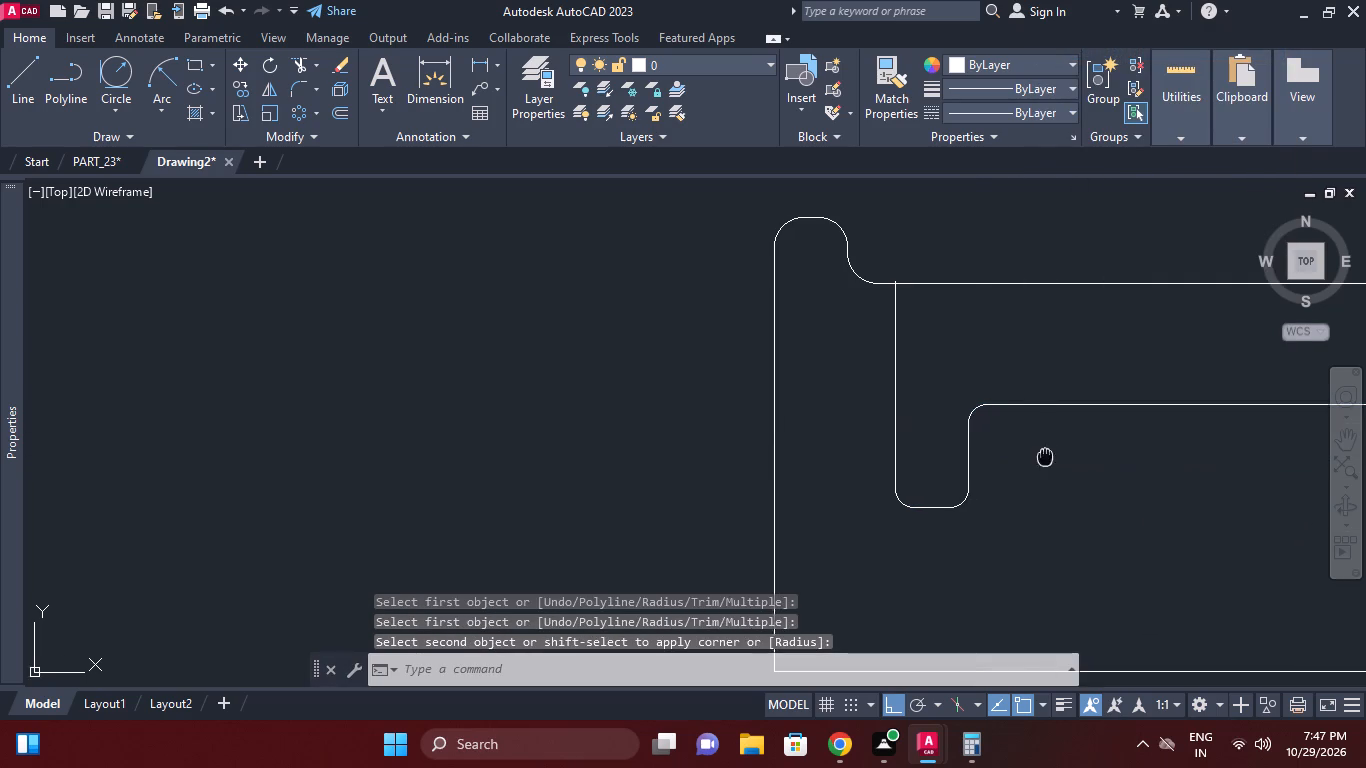
pyautogui.moveTo(1030, 457); pyautogui.dragTo(764, 483, button='middle')
pyautogui.rightClick(962, 519)
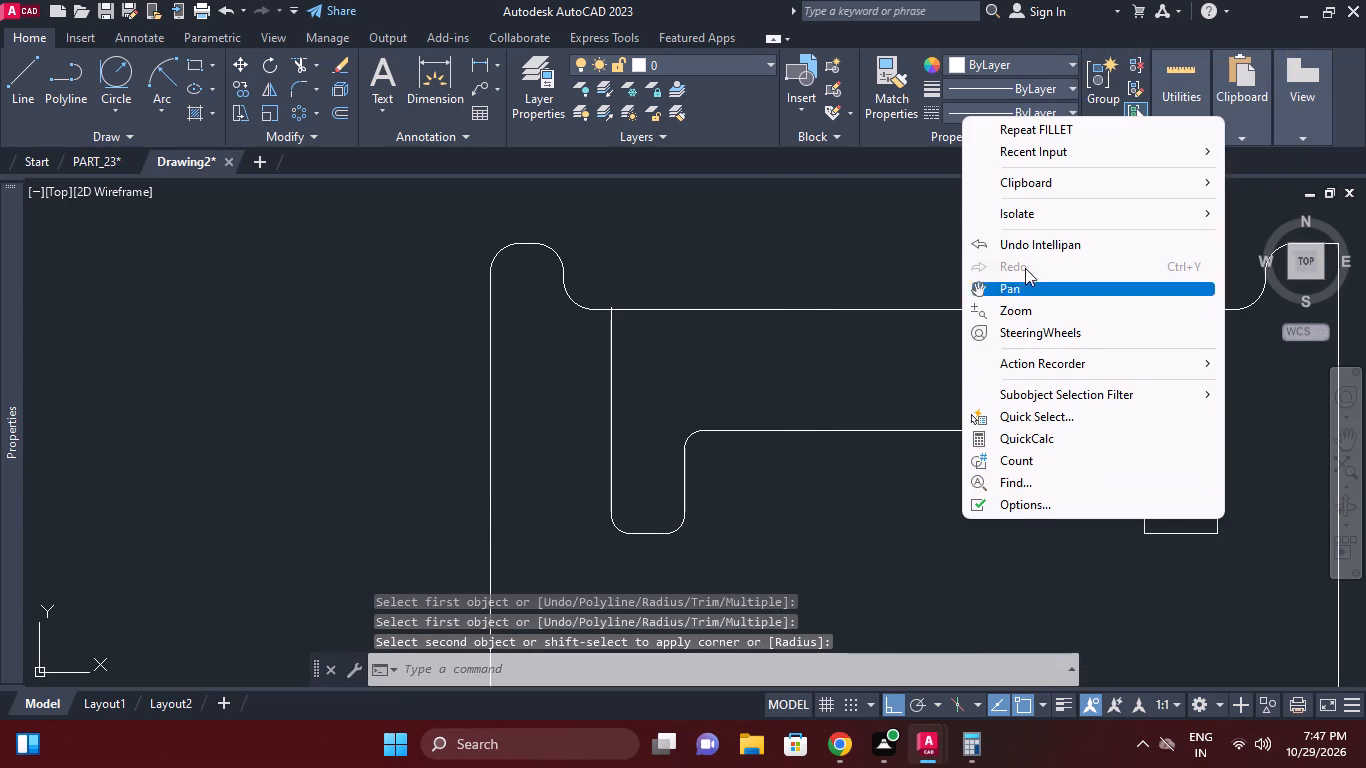
pyautogui.click(1065, 136)
pyautogui.click(1107, 427)
pyautogui.click(1139, 457)
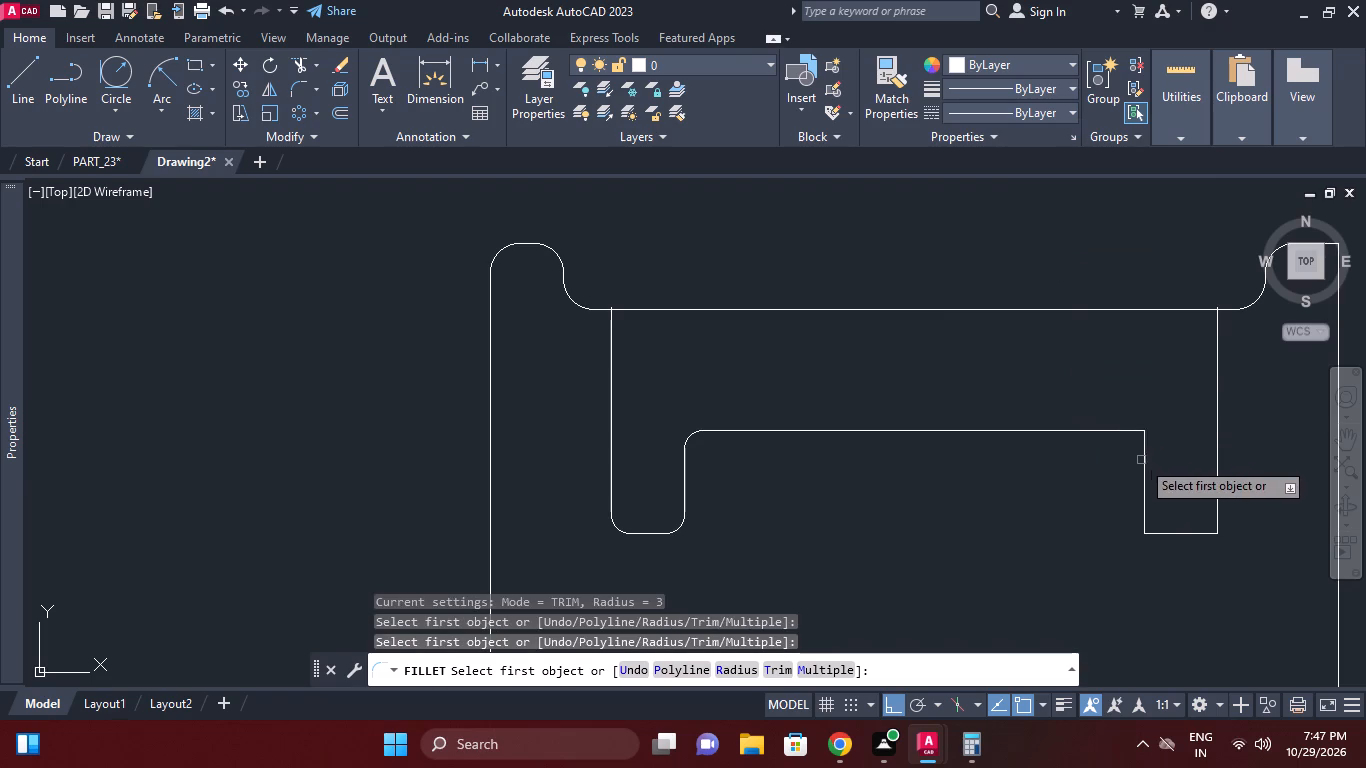
pyautogui.click(1121, 428)
pyautogui.click(1143, 462)
# Fillet both lower corners of the right foot in the base view with a 3 mm radius.
pyautogui.rightClick(1187, 395)
pyautogui.click(1248, 333)
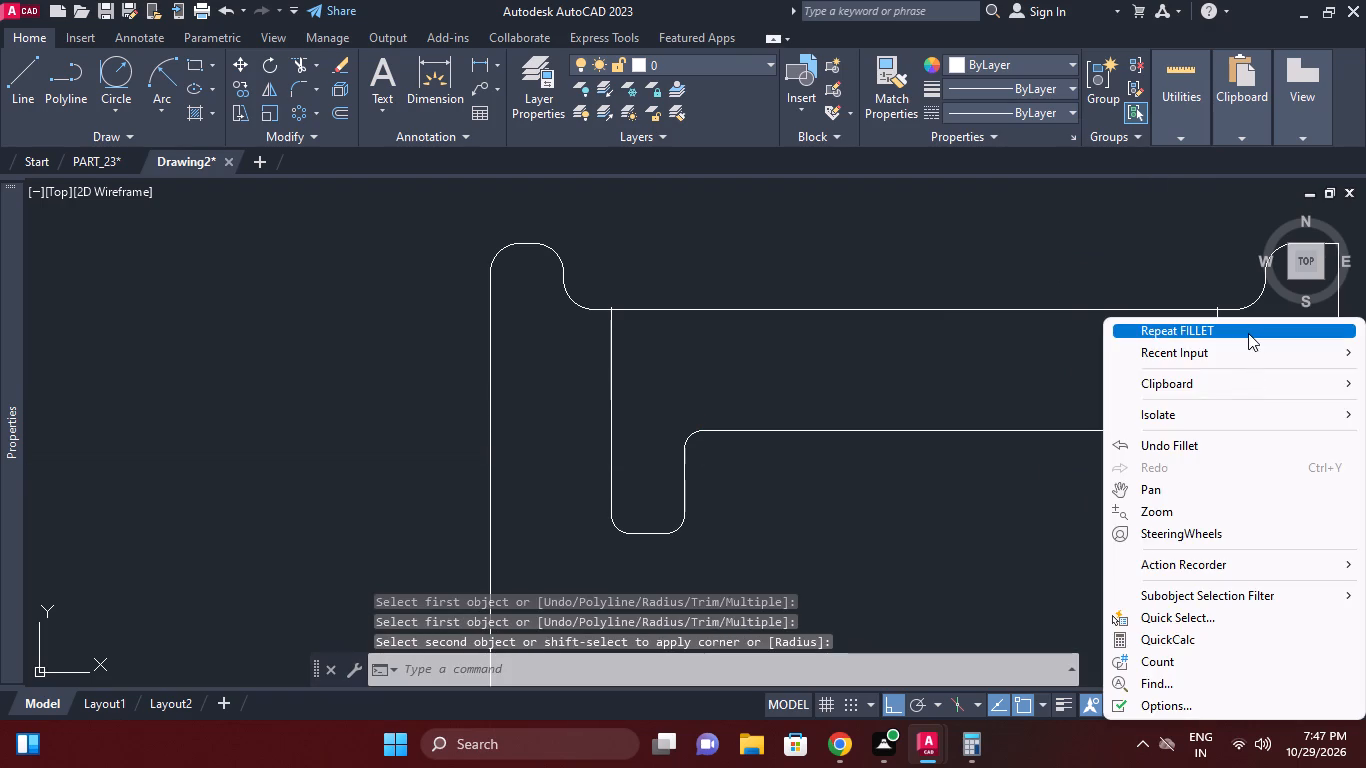
pyautogui.click(1143, 490)
pyautogui.click(1156, 532)
pyautogui.rightClick(1180, 462)
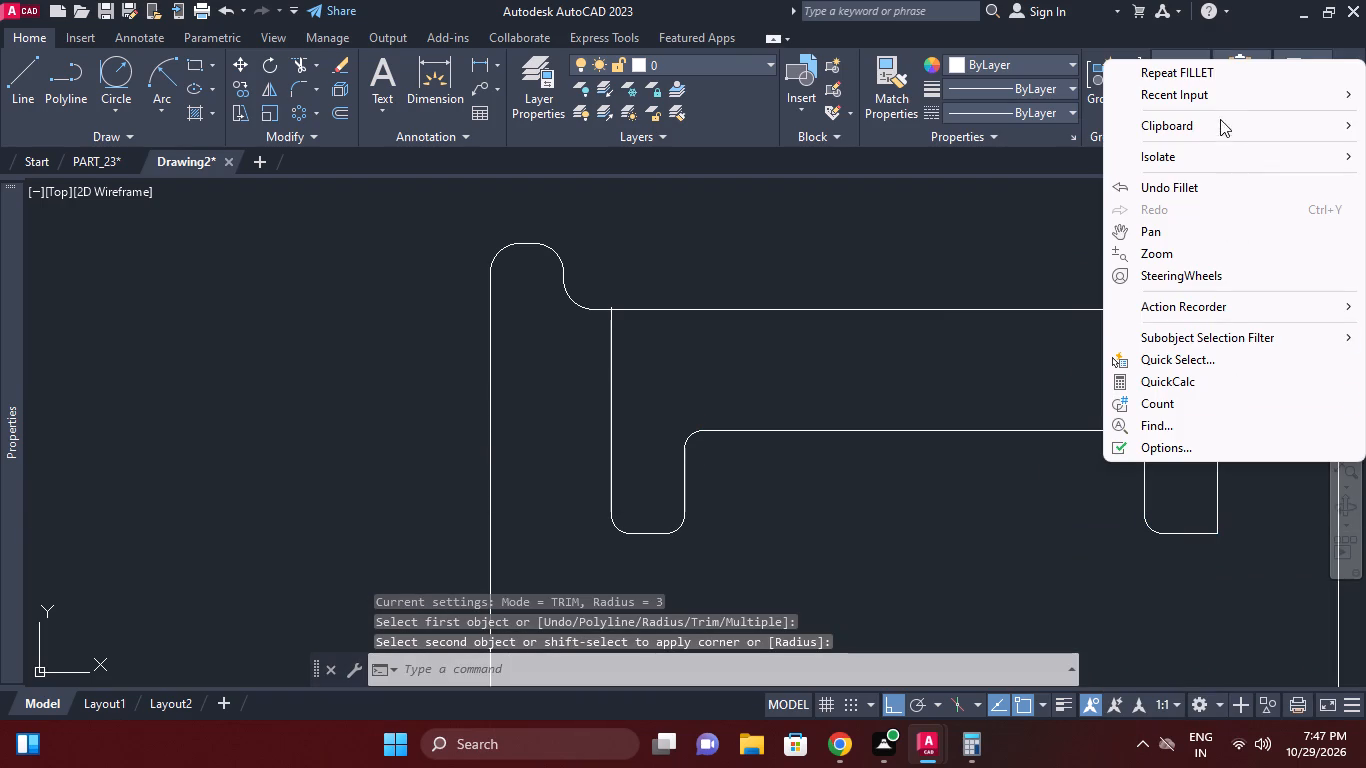
pyautogui.click(1212, 78)
pyautogui.click(1205, 535)
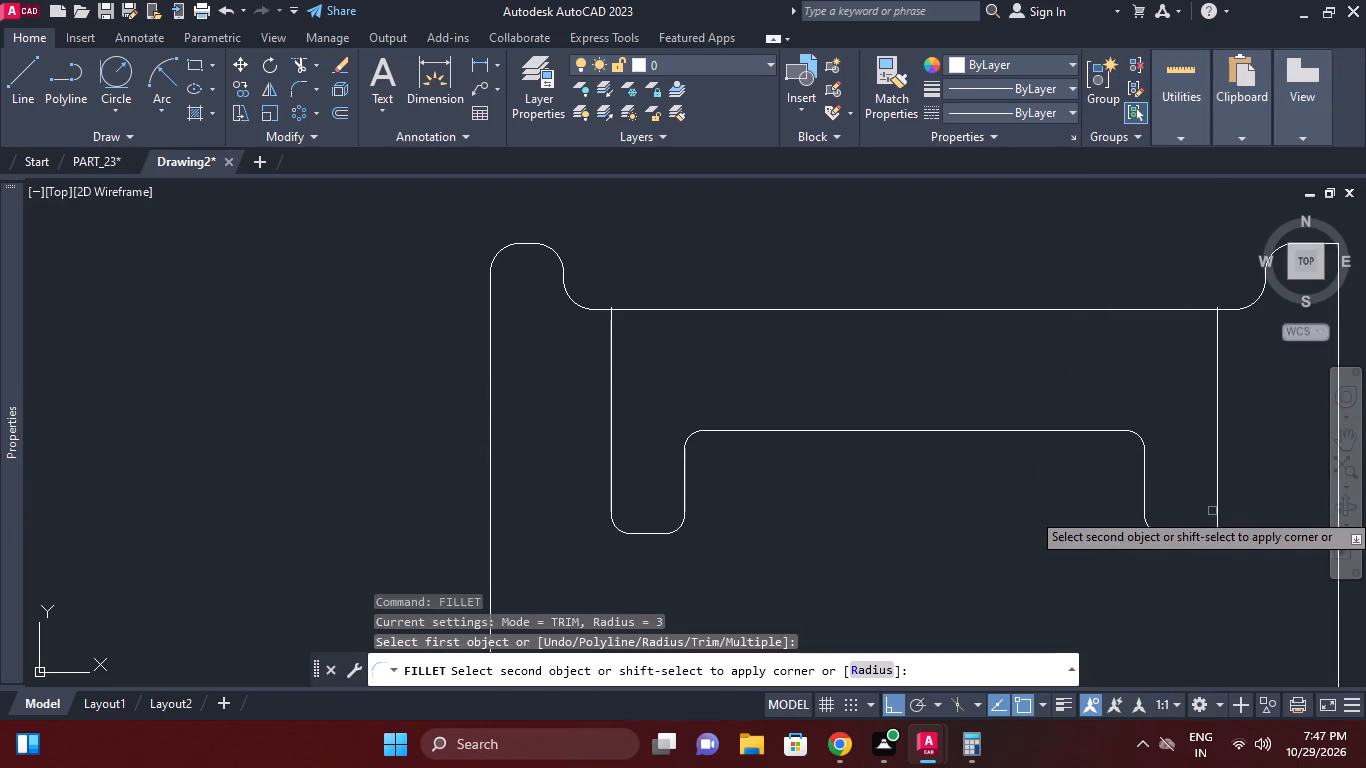
pyautogui.click(1214, 503)
pyautogui.moveTo(1235, 343); pyautogui.dragTo(1235, 388, button='middle')
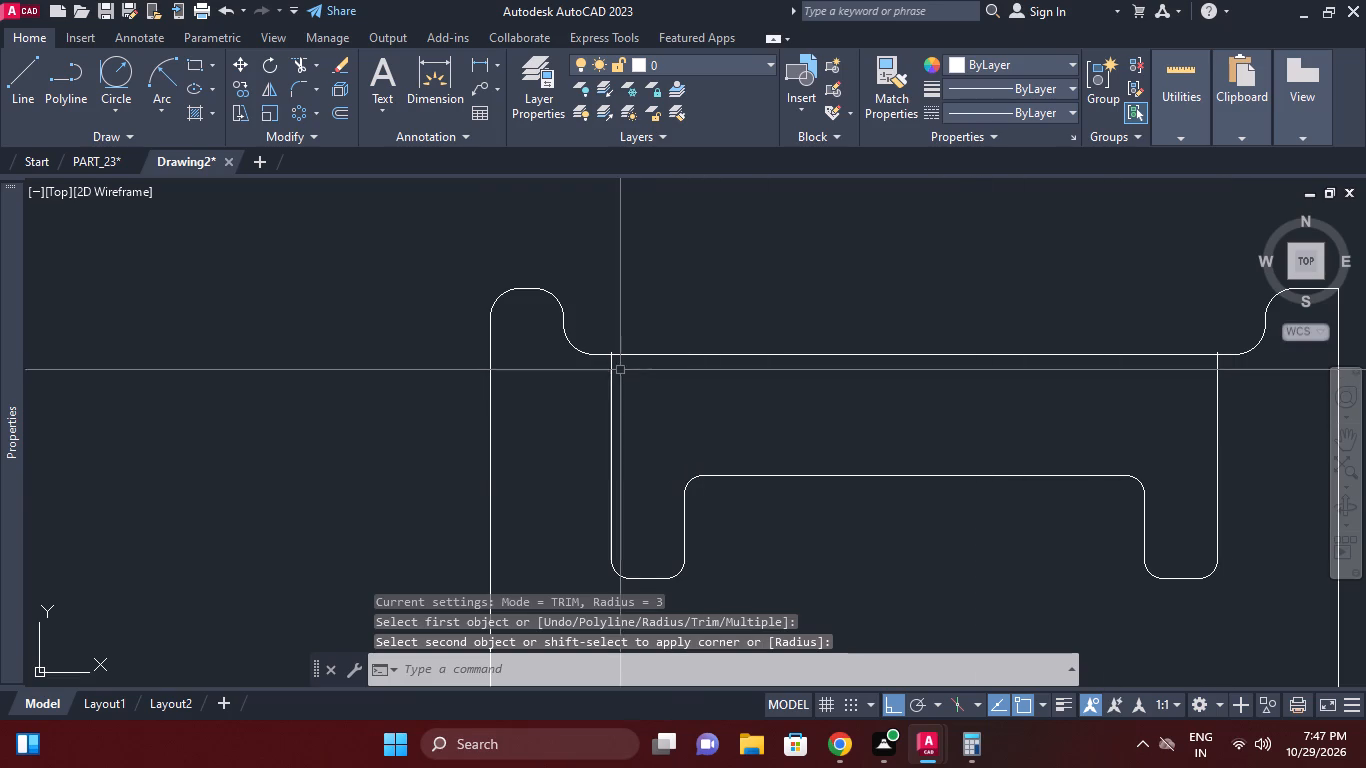
pyautogui.press('Escape')
# Draw a 3 mm radius circle tangent to the left outer leg line and the base's upper horizontal line.
pyautogui.scroll(1, 617, 366)
pyautogui.middleClick(617, 366)
pyautogui.click(99, 65)
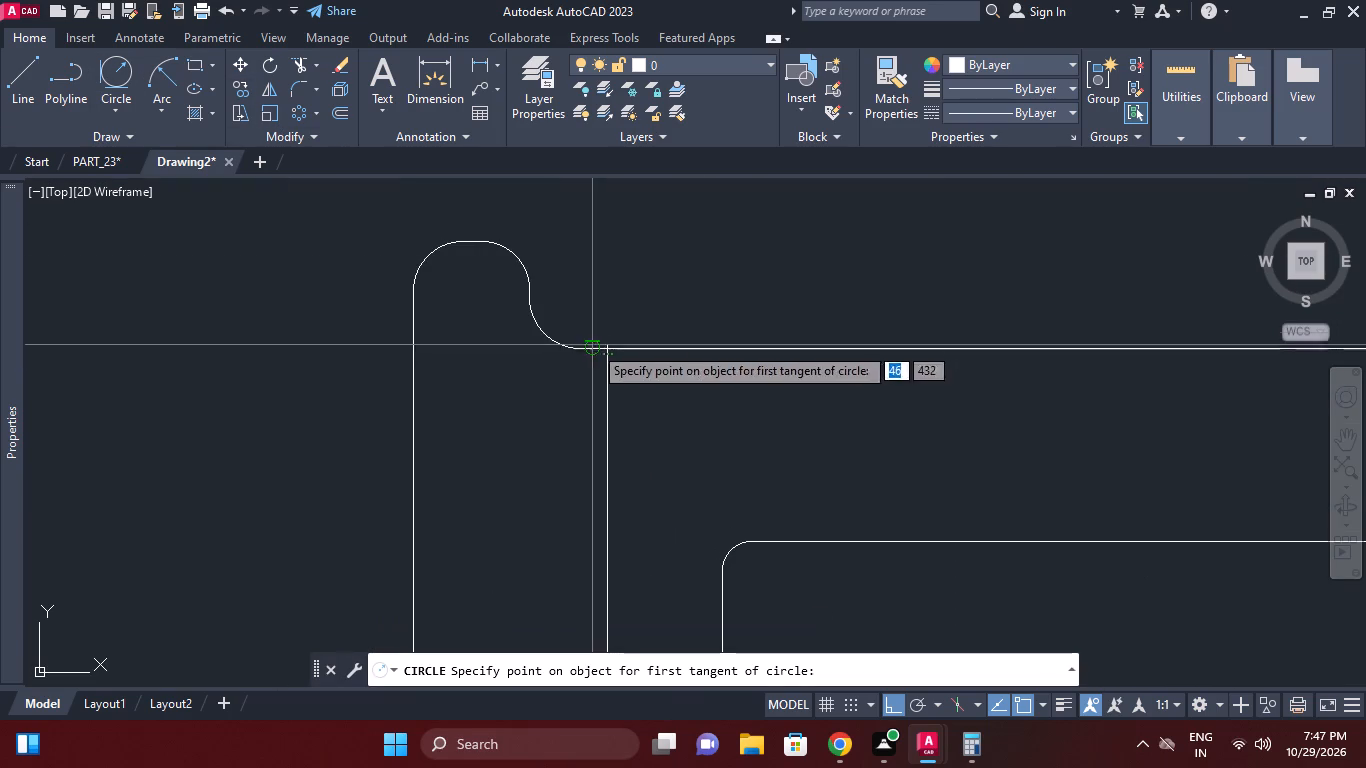
pyautogui.click(609, 384)
pyautogui.click(628, 350)
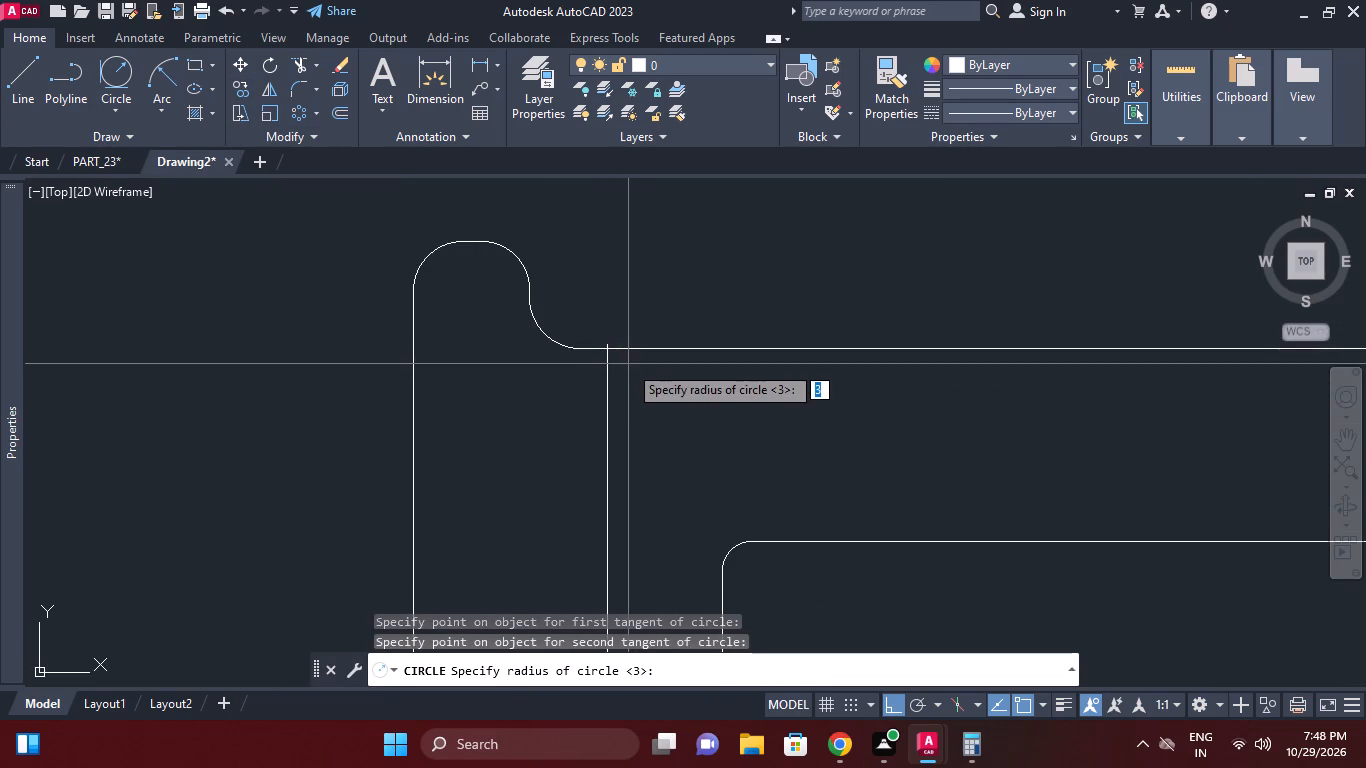
pyautogui.press('space')
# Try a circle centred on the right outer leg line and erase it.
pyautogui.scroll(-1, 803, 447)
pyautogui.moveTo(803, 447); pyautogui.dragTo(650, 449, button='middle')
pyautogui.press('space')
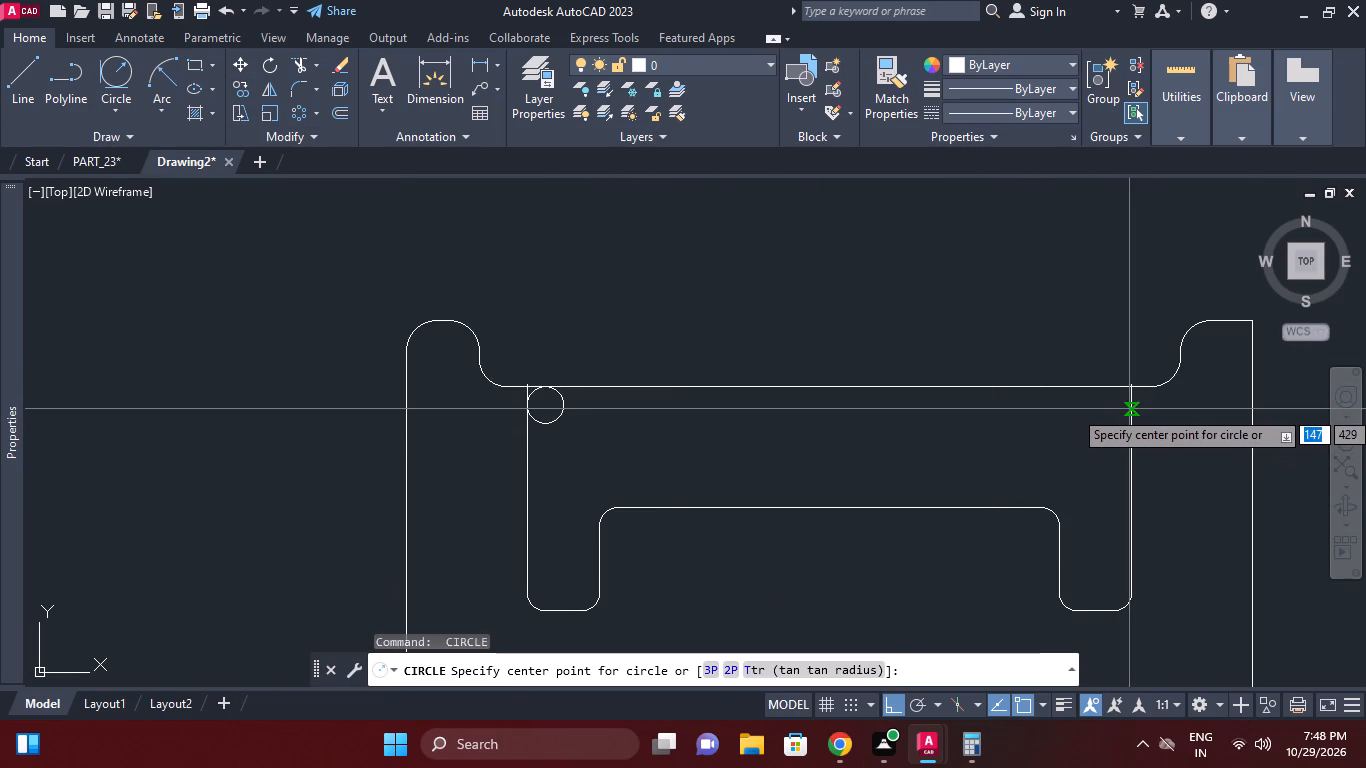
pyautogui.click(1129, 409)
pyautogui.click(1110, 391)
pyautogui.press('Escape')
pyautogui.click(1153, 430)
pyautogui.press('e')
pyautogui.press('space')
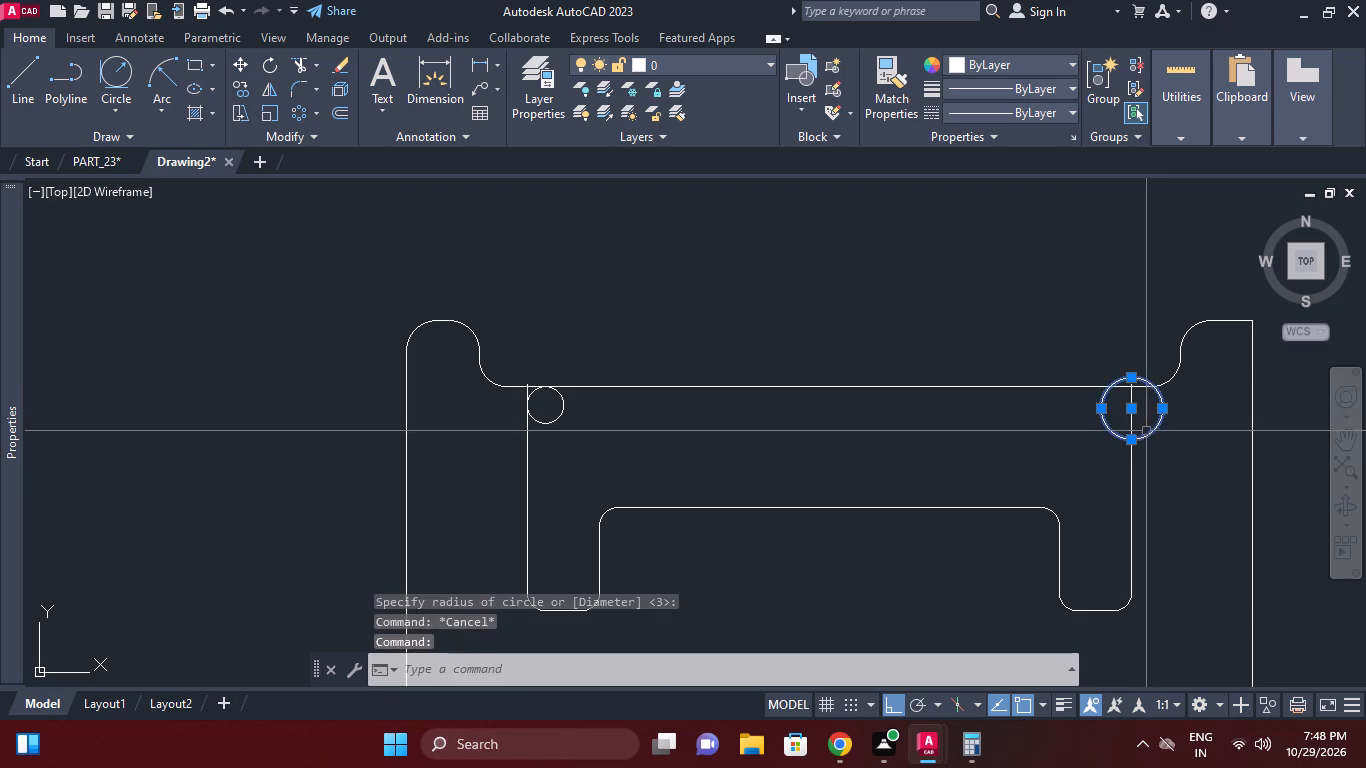
# Draw a 3 mm radius circle tangent to the right outer leg line and the base's upper horizontal line.
pyautogui.click(138, 79)
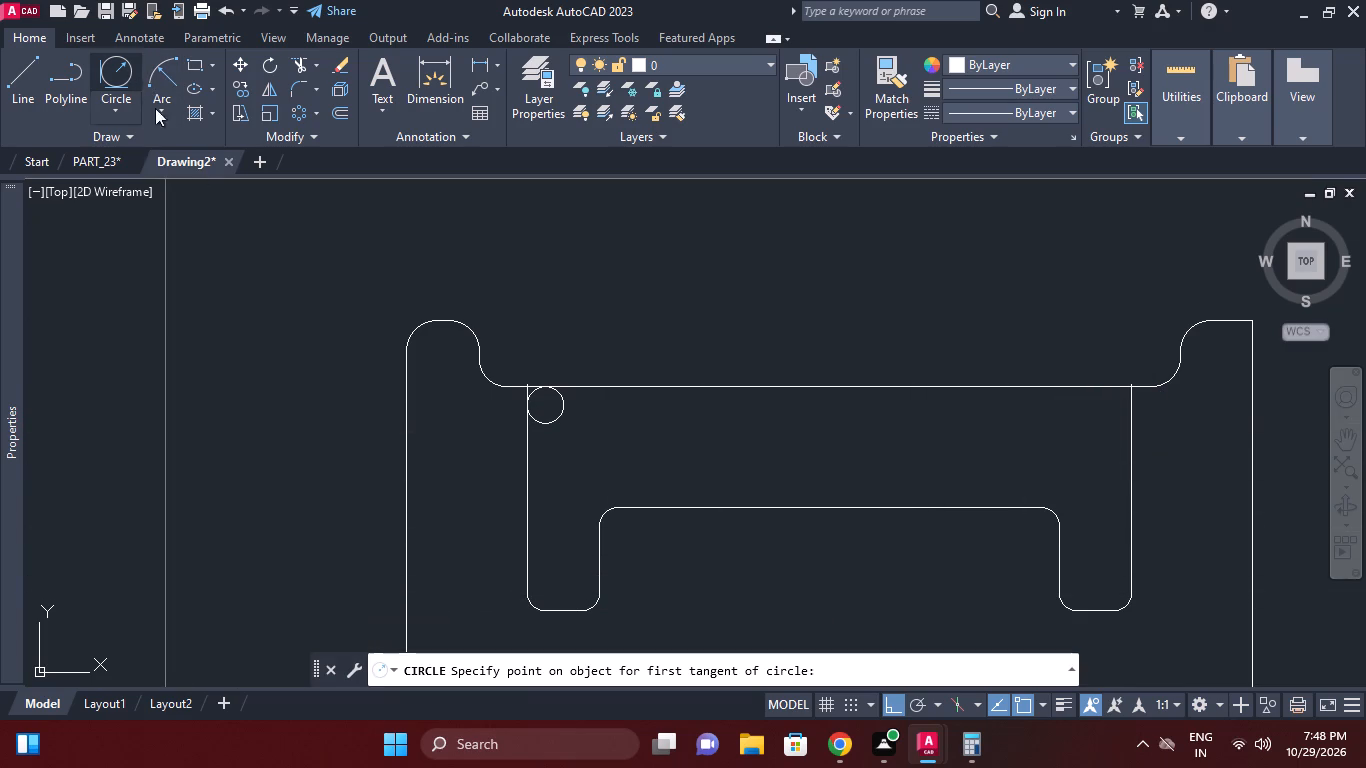
pyautogui.click(1137, 416)
pyautogui.click(1108, 390)
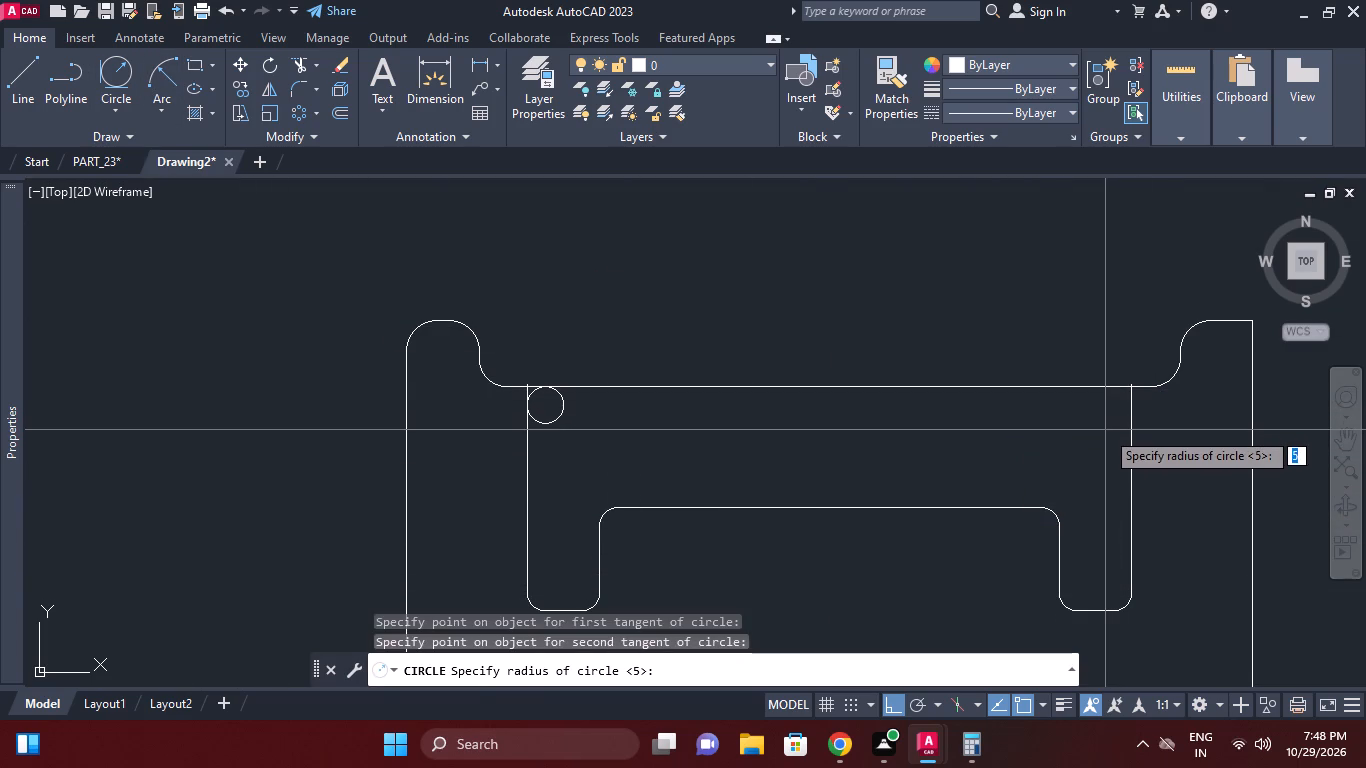
pyautogui.press('3')
pyautogui.press('Return')
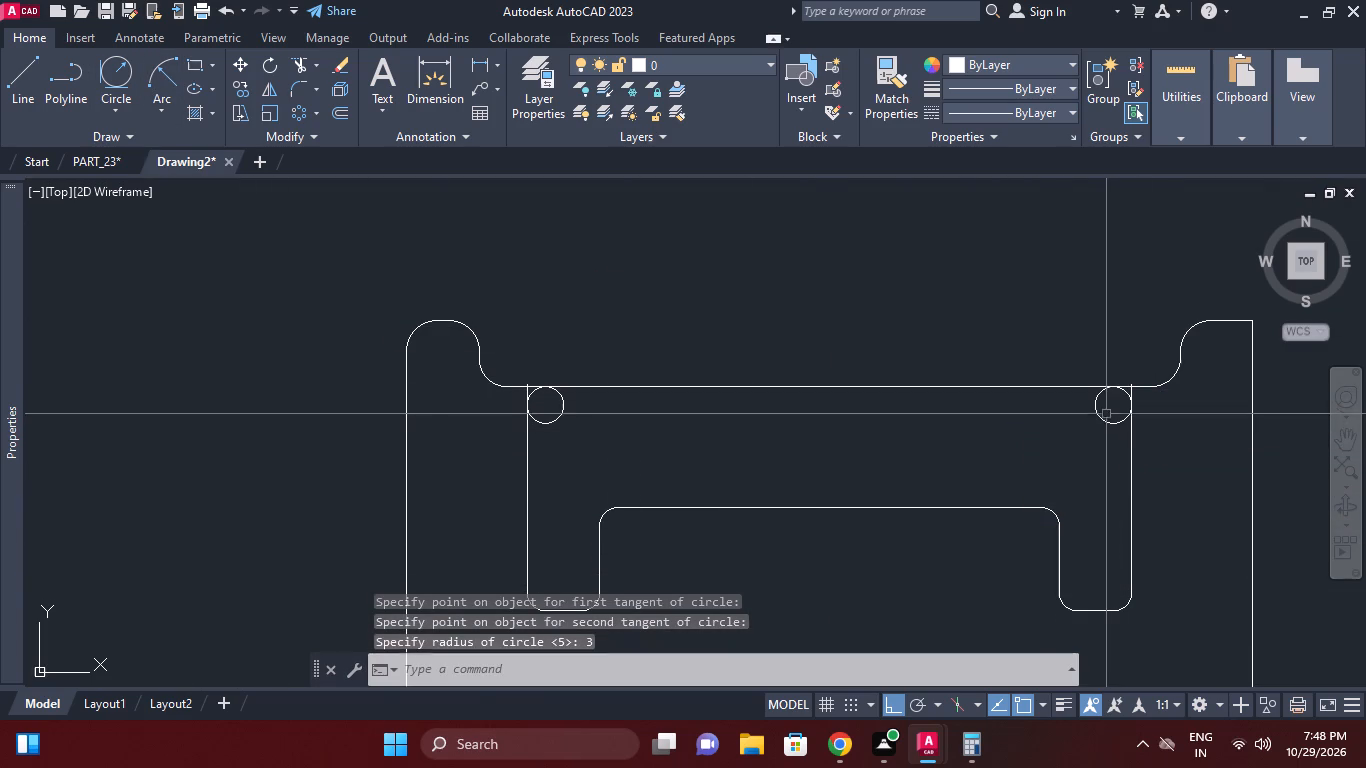
# Trim the left tangent circle and the leg line end to leave a rounded upper left corner on the leg outline.
pyautogui.middleClick(1107, 409)
pyautogui.scroll(1, 1107, 409)
pyautogui.press('Escape')
pyautogui.middleClick(575, 418)
pyautogui.press('t')
pyautogui.press('r')
pyautogui.press('space')
pyautogui.press('space')
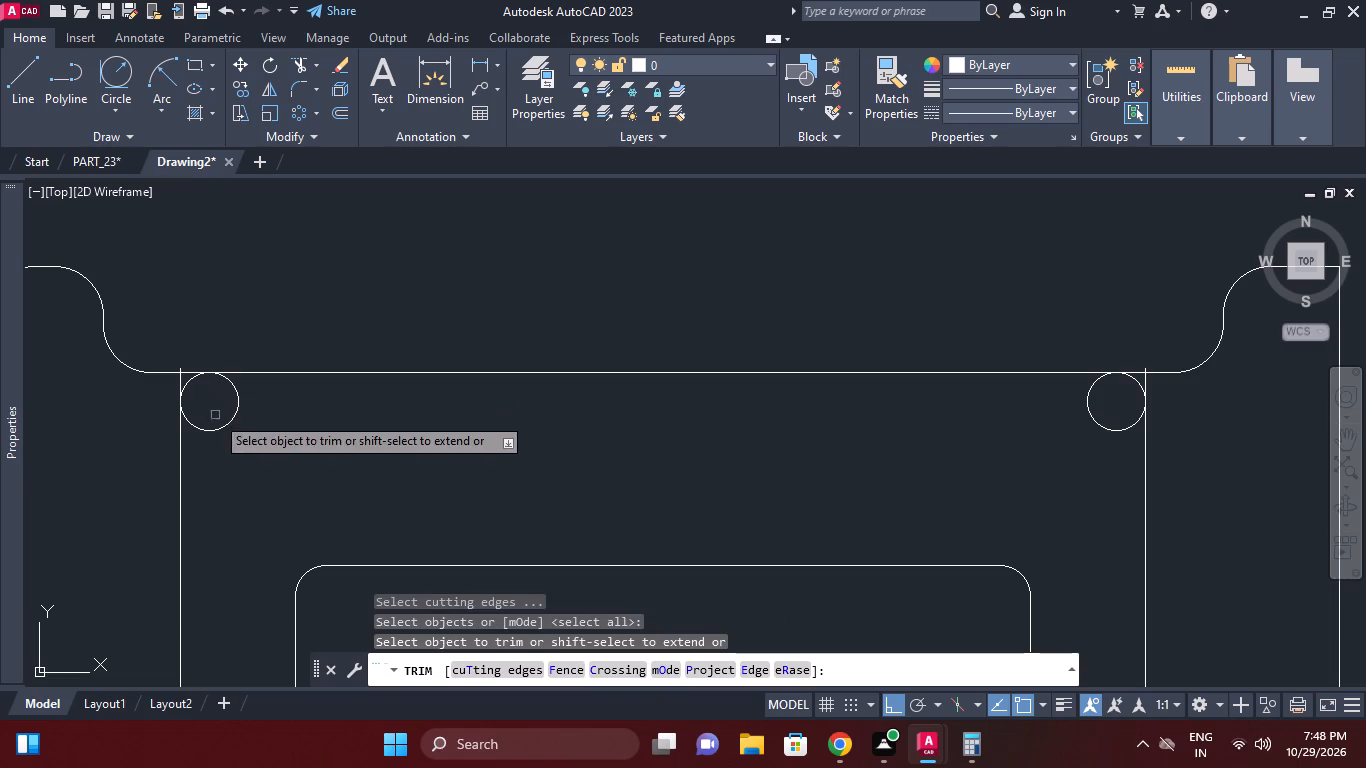
pyautogui.click(215, 421)
pyautogui.click(212, 437)
pyautogui.scroll(1, 183, 393)
pyautogui.click(173, 374)
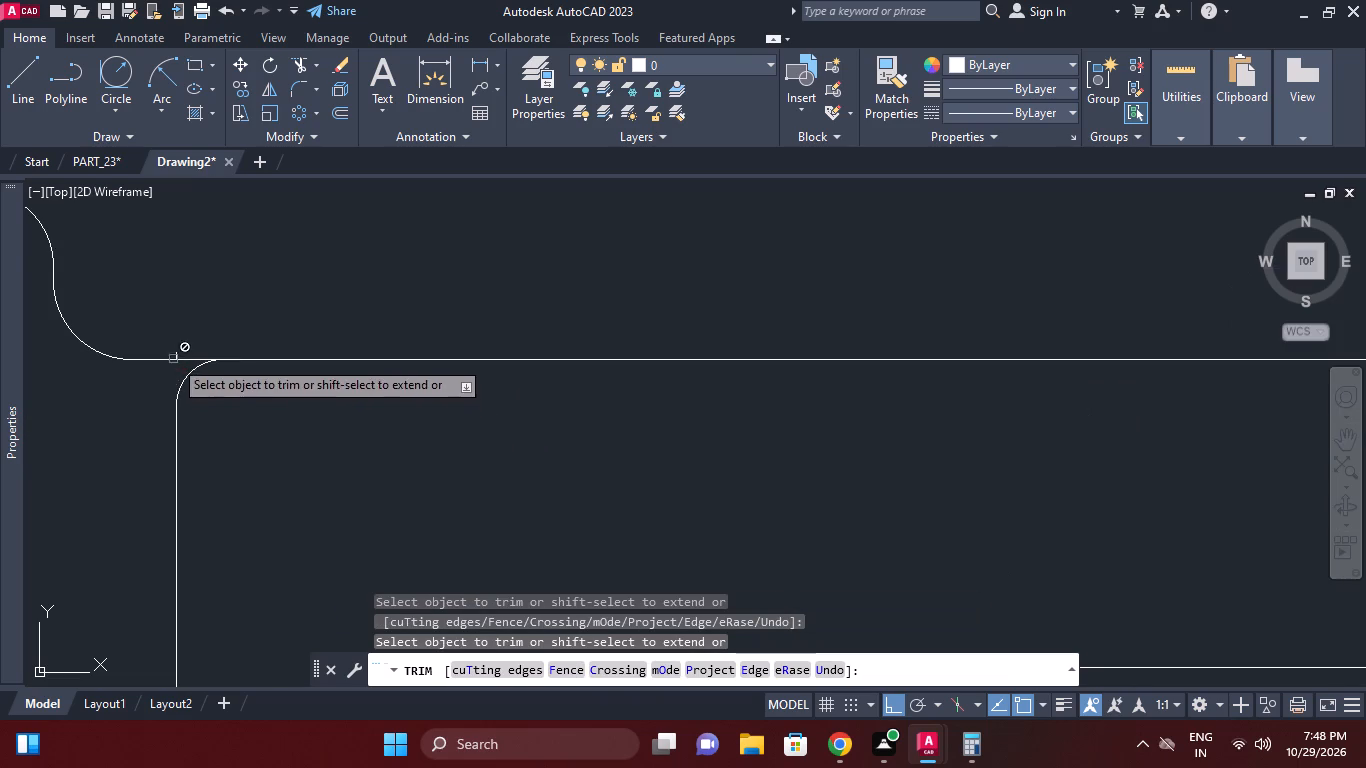
# Trim the right tangent circle and the leg line end to leave a rounded upper right corner on the leg outline.
pyautogui.scroll(-2, 381, 418)
pyautogui.moveTo(381, 418); pyautogui.dragTo(249, 418, button='middle')
pyautogui.scroll(2, 792, 407)
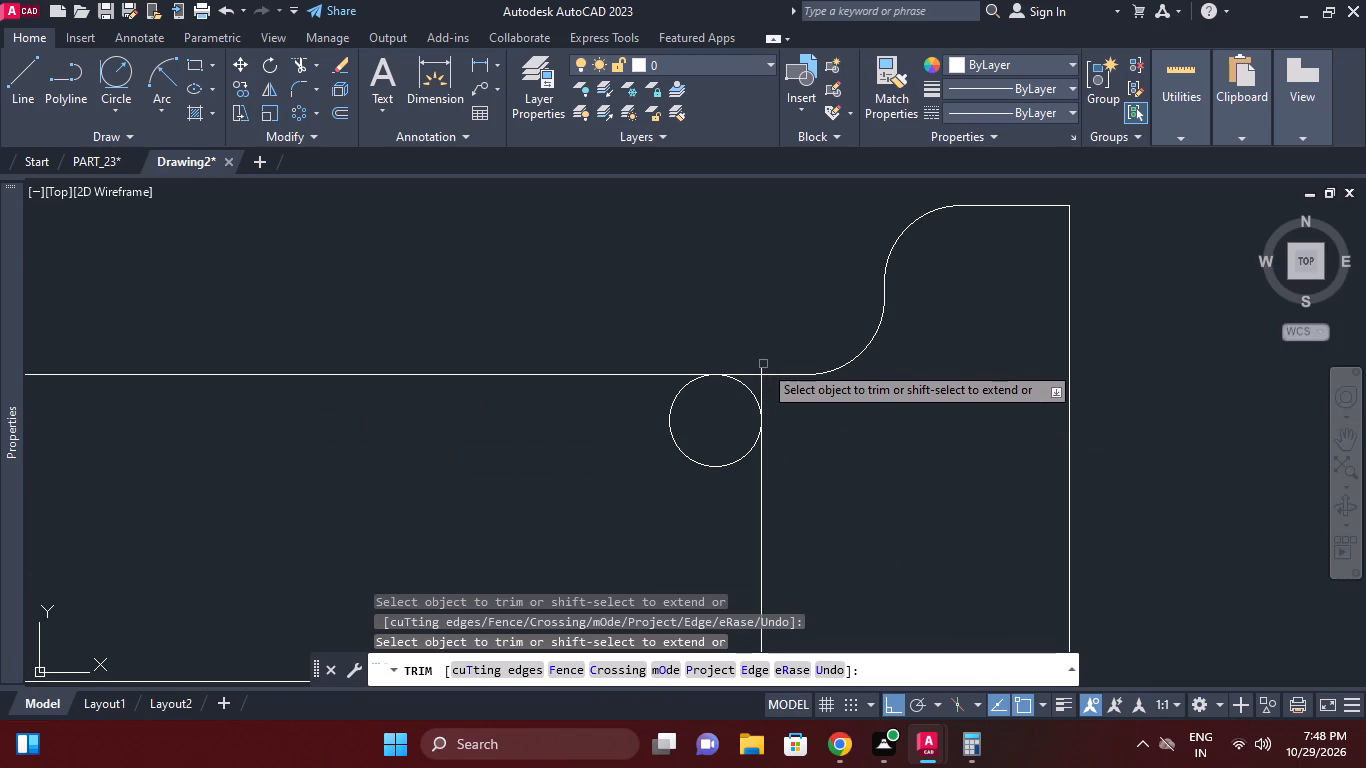
pyautogui.click(764, 364)
pyautogui.click(759, 369)
pyautogui.click(673, 434)
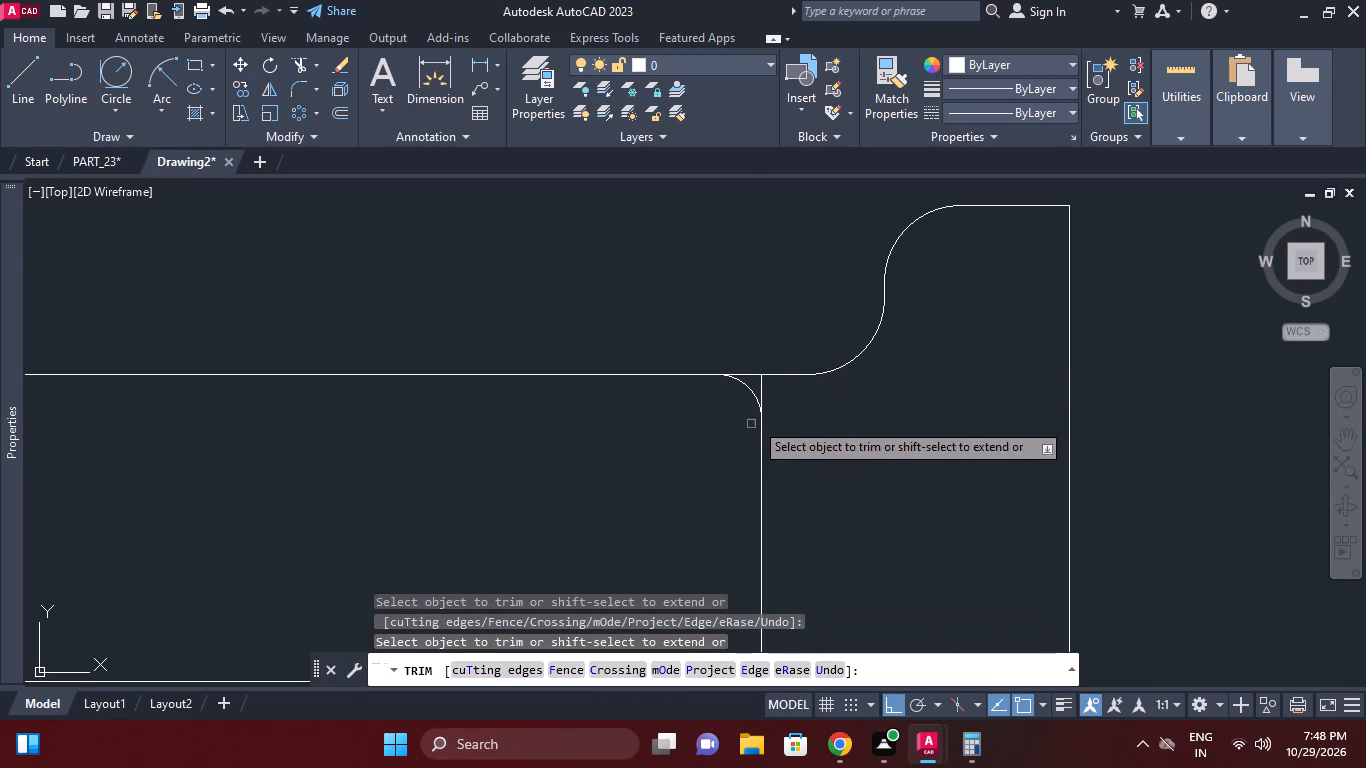
pyautogui.click(762, 392)
pyautogui.scroll(-2, 900, 402)
pyautogui.moveTo(900, 402); pyautogui.dragTo(927, 415, button='middle')
pyautogui.scroll(-1, 842, 467)
pyautogui.moveTo(842, 467); pyautogui.dragTo(899, 458, button='middle')
pyautogui.scroll(1, 526, 426)
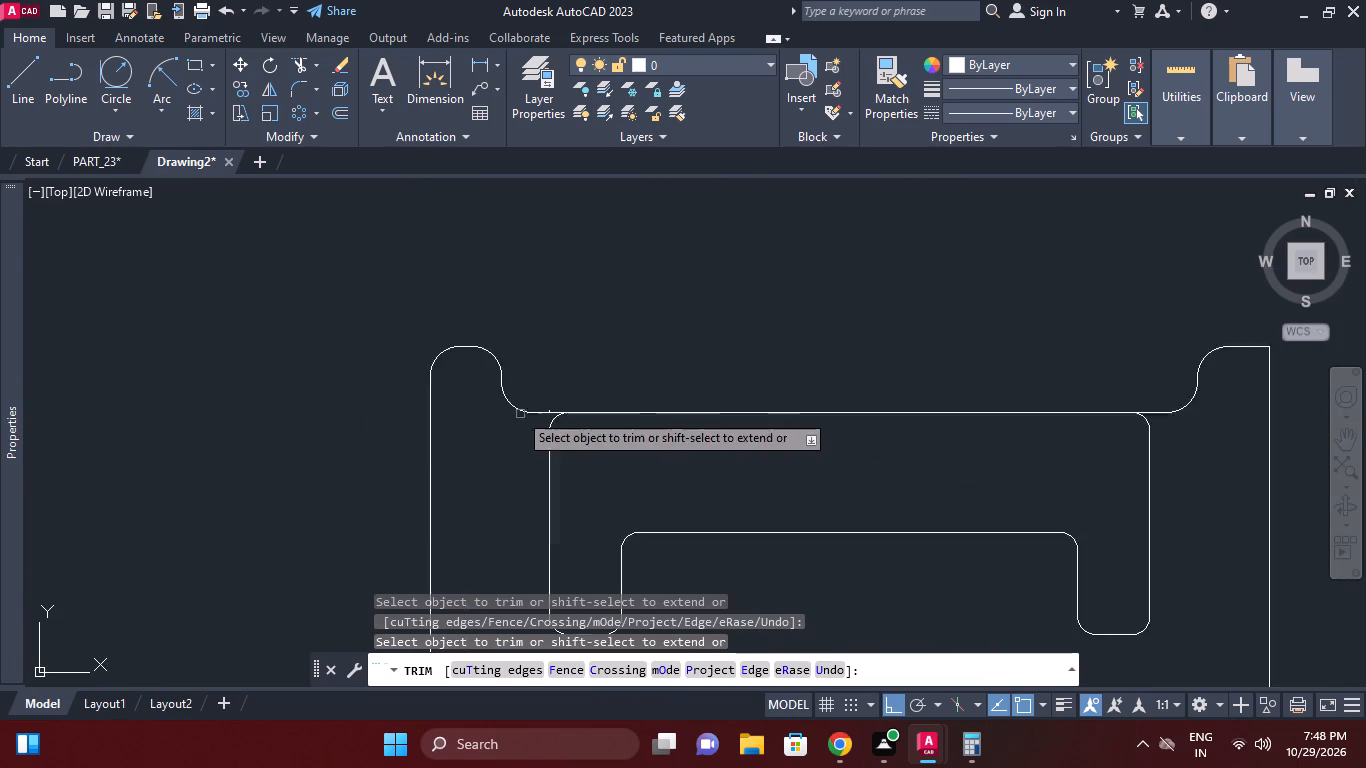
pyautogui.press('Escape')
# Erase the leftover line stub at the leg outline's upper left corner.
pyautogui.scroll(1, 518, 392)
pyautogui.click(527, 394)
pyautogui.click(573, 426)
pyautogui.press('e')
pyautogui.press('space')
# Draw a vertical construction line through the midpoint of the base view's bottom edge.
pyautogui.scroll(-2, 659, 446)
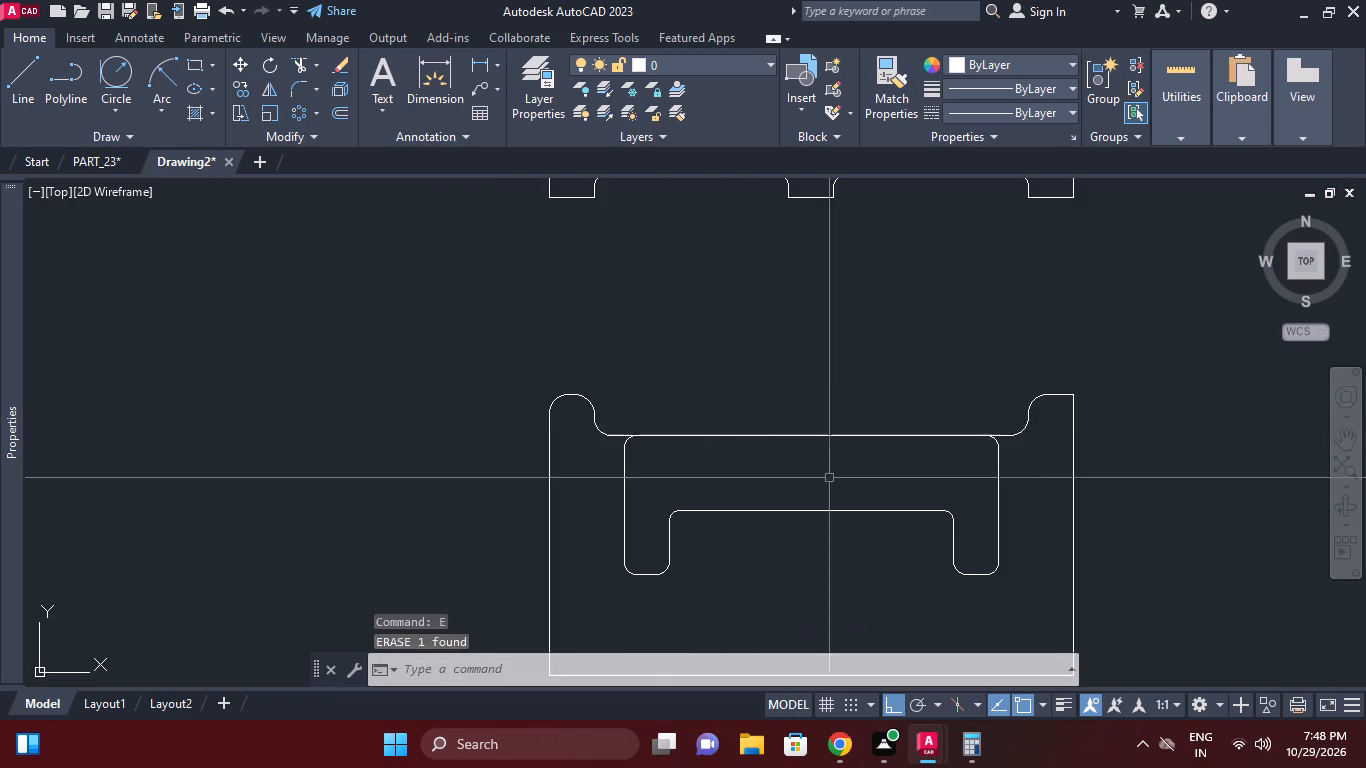
pyautogui.moveTo(829, 478); pyautogui.dragTo(803, 393, button='middle')
pyautogui.moveTo(900, 494); pyautogui.dragTo(897, 466, button='middle')
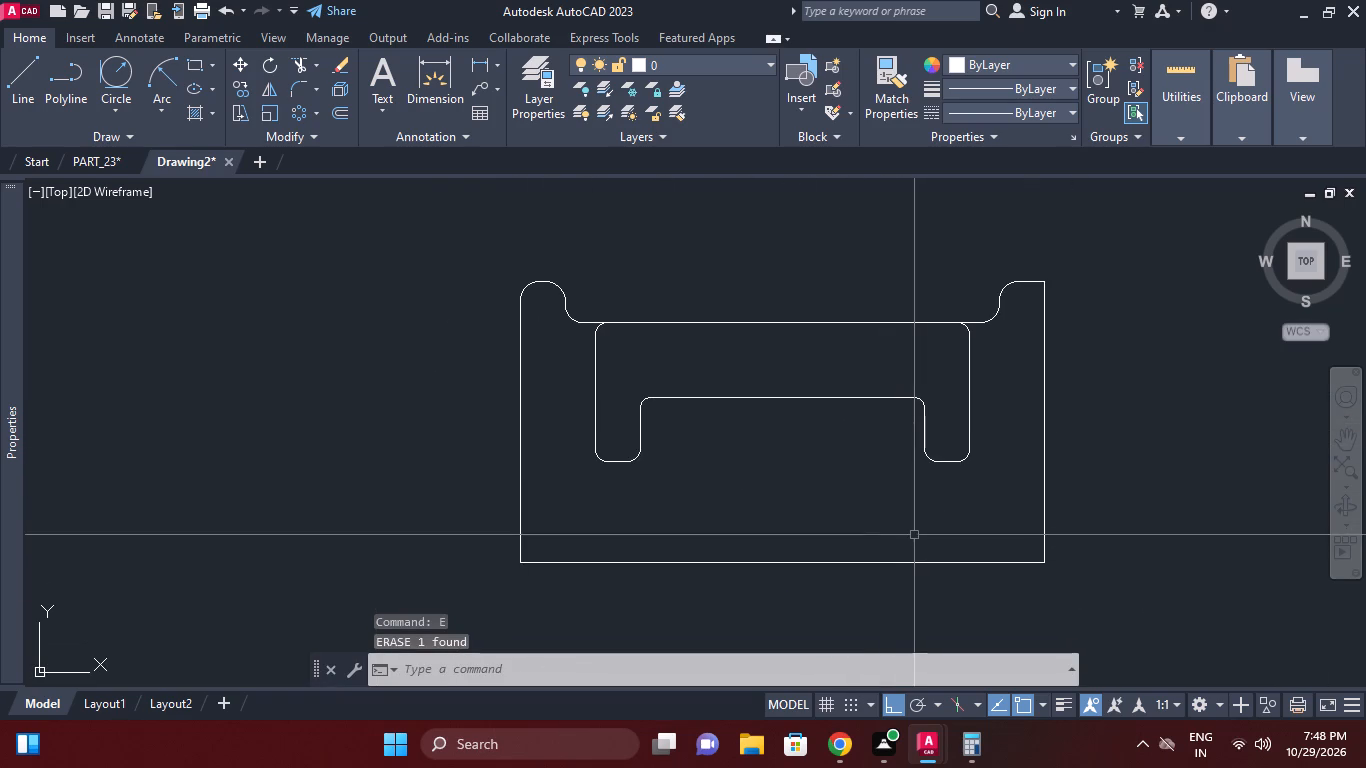
pyautogui.press('x')
pyautogui.press('l')
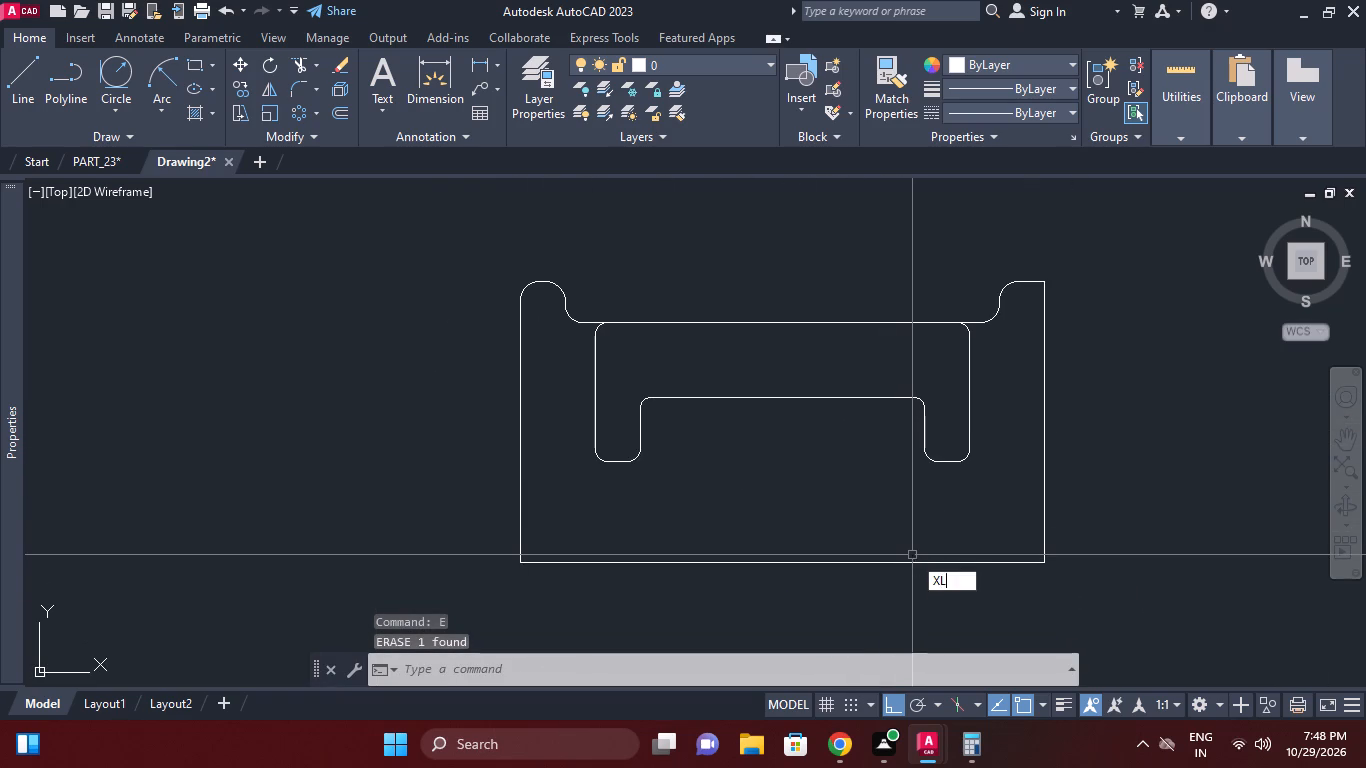
pyautogui.press('space')
pyautogui.press('v')
pyautogui.press('space')
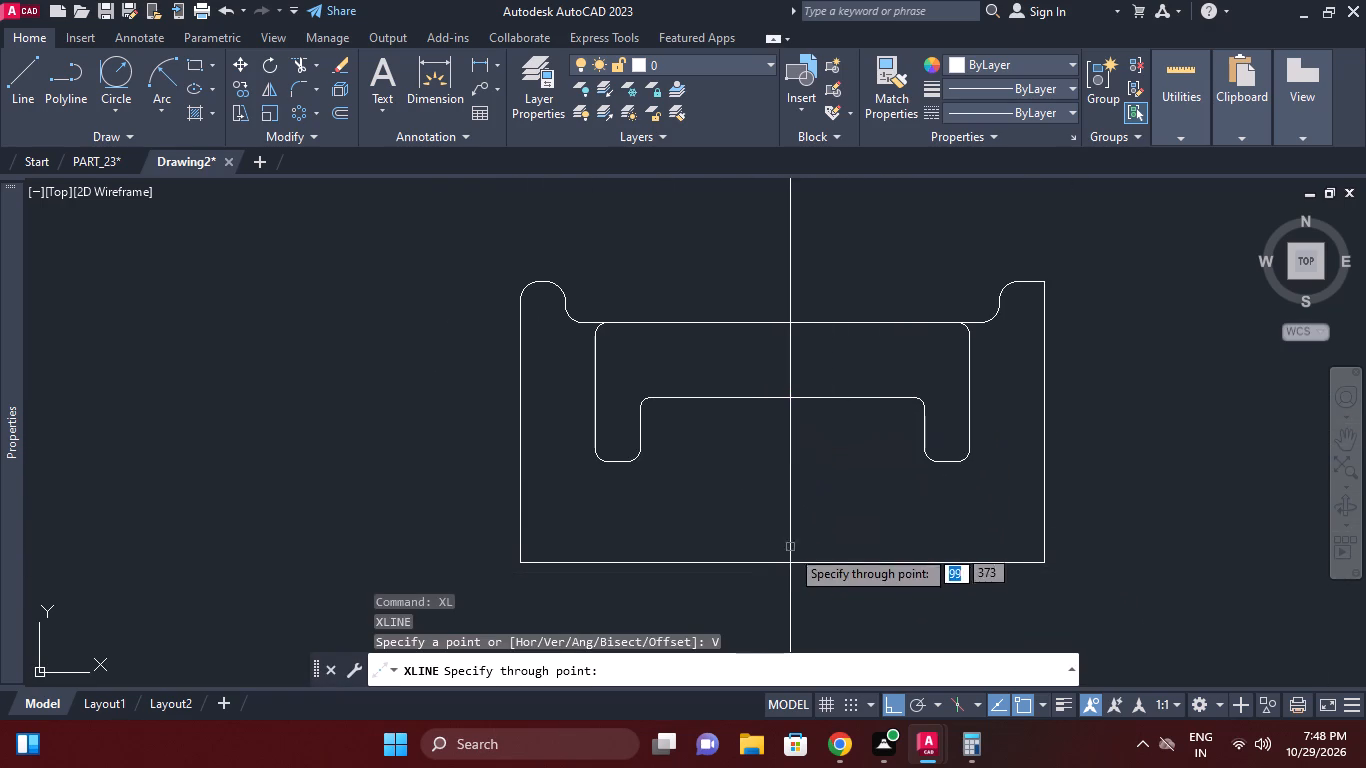
pyautogui.click(782, 564)
pyautogui.press('Escape')
pyautogui.moveTo(967, 463); pyautogui.dragTo(971, 487, button='middle')
pyautogui.press('Escape')
# Measure the right foot's width in the base view.
pyautogui.press('d')
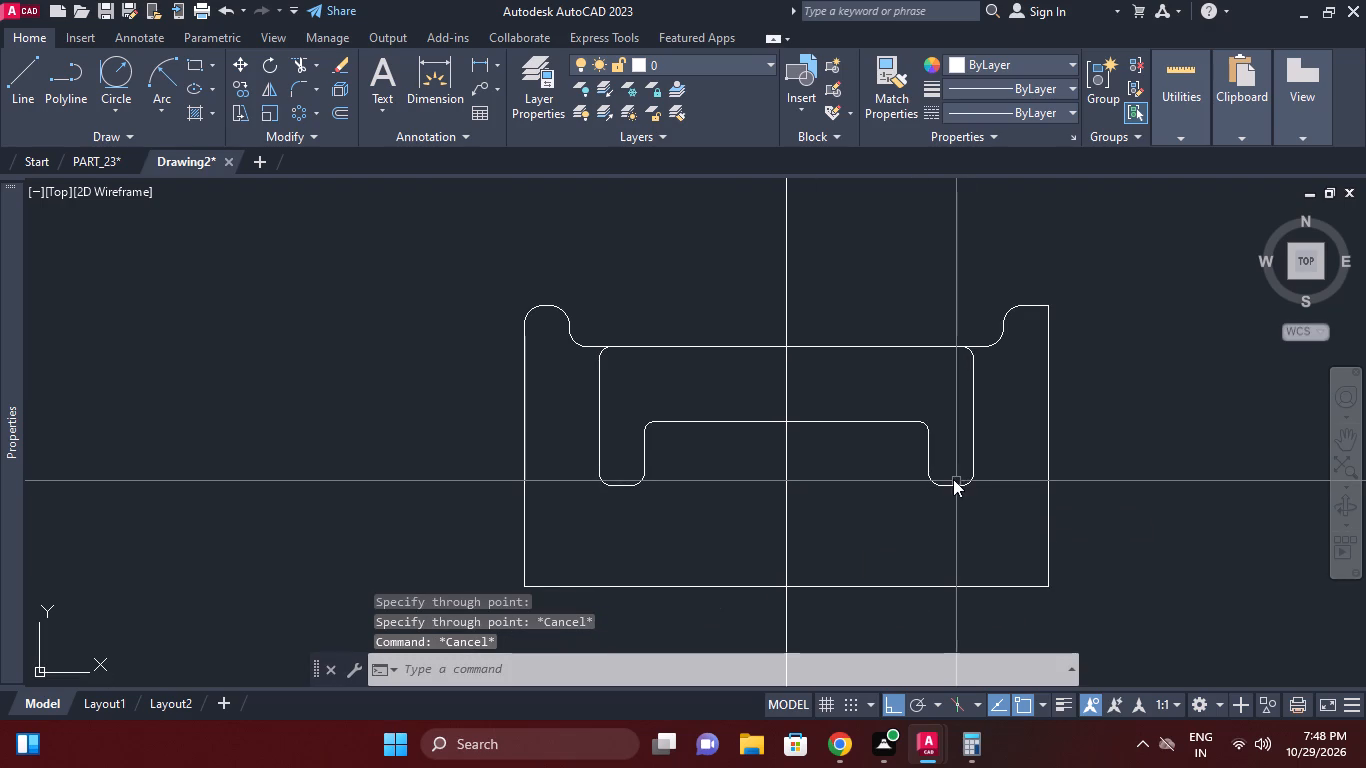
pyautogui.press('l')
pyautogui.press('i')
pyautogui.press('space')
pyautogui.click(923, 452)
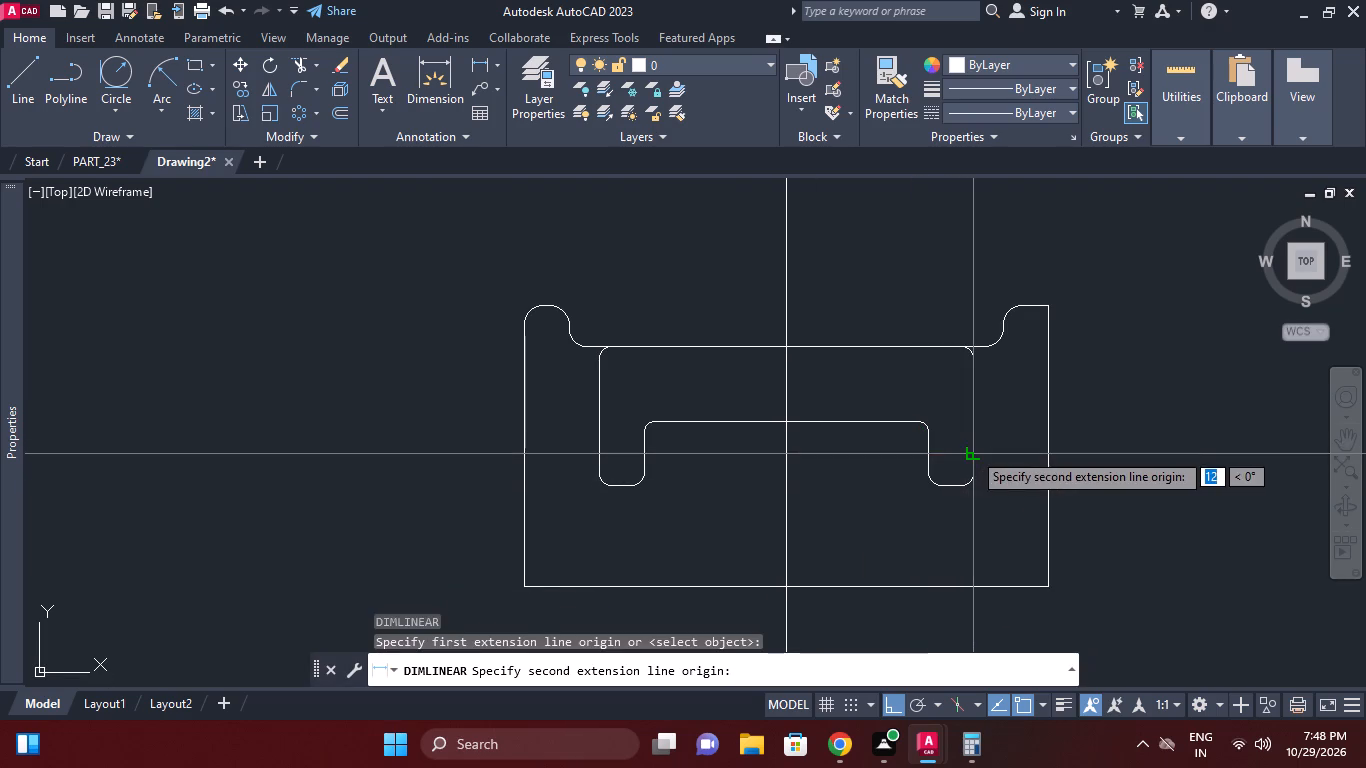
pyautogui.press('Escape')
# Offset the vertical centre line 6 mm to both sides.
pyautogui.moveTo(823, 492); pyautogui.dragTo(838, 490, button='middle')
pyautogui.write('O 6')
pyautogui.press('Return')
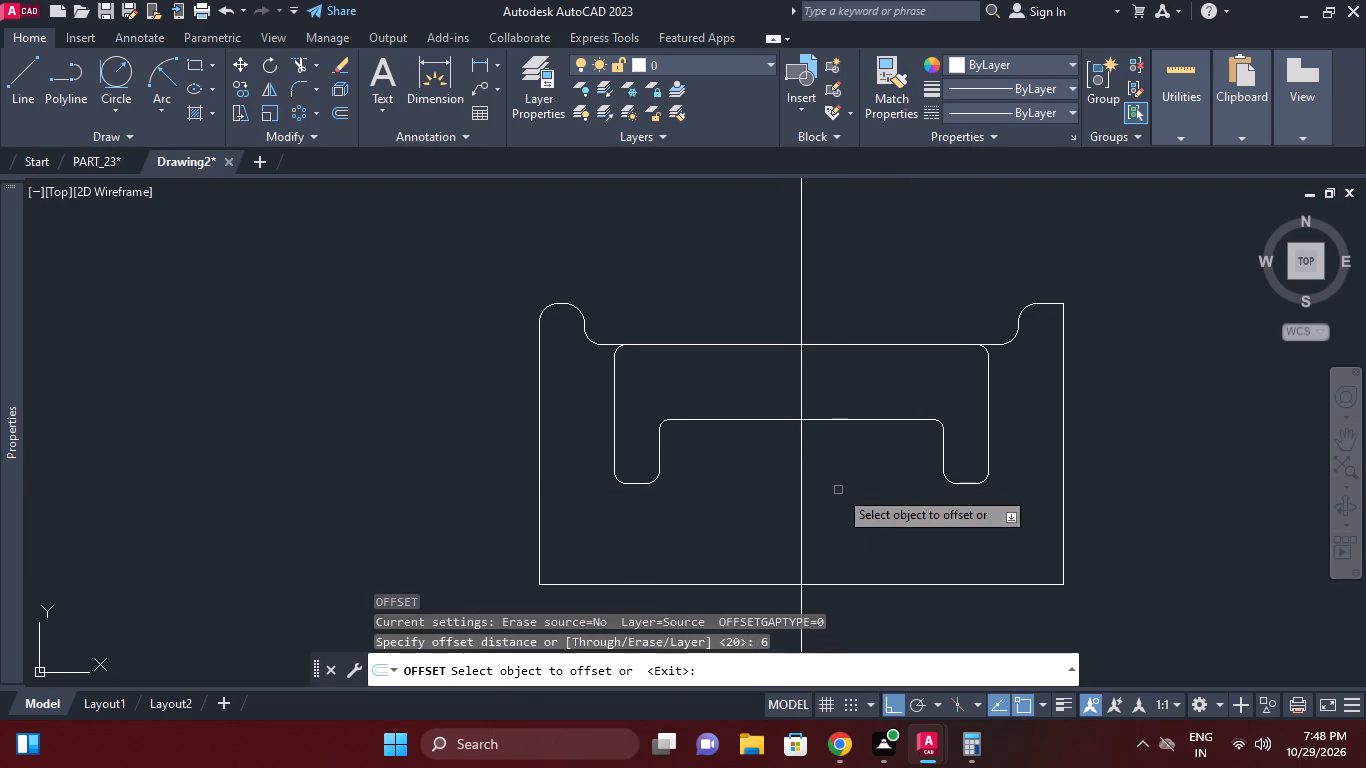
pyautogui.click(839, 480)
pyautogui.click(802, 471)
pyautogui.click(791, 470)
pyautogui.click(799, 478)
pyautogui.click(822, 475)
pyautogui.middleClick(808, 459)
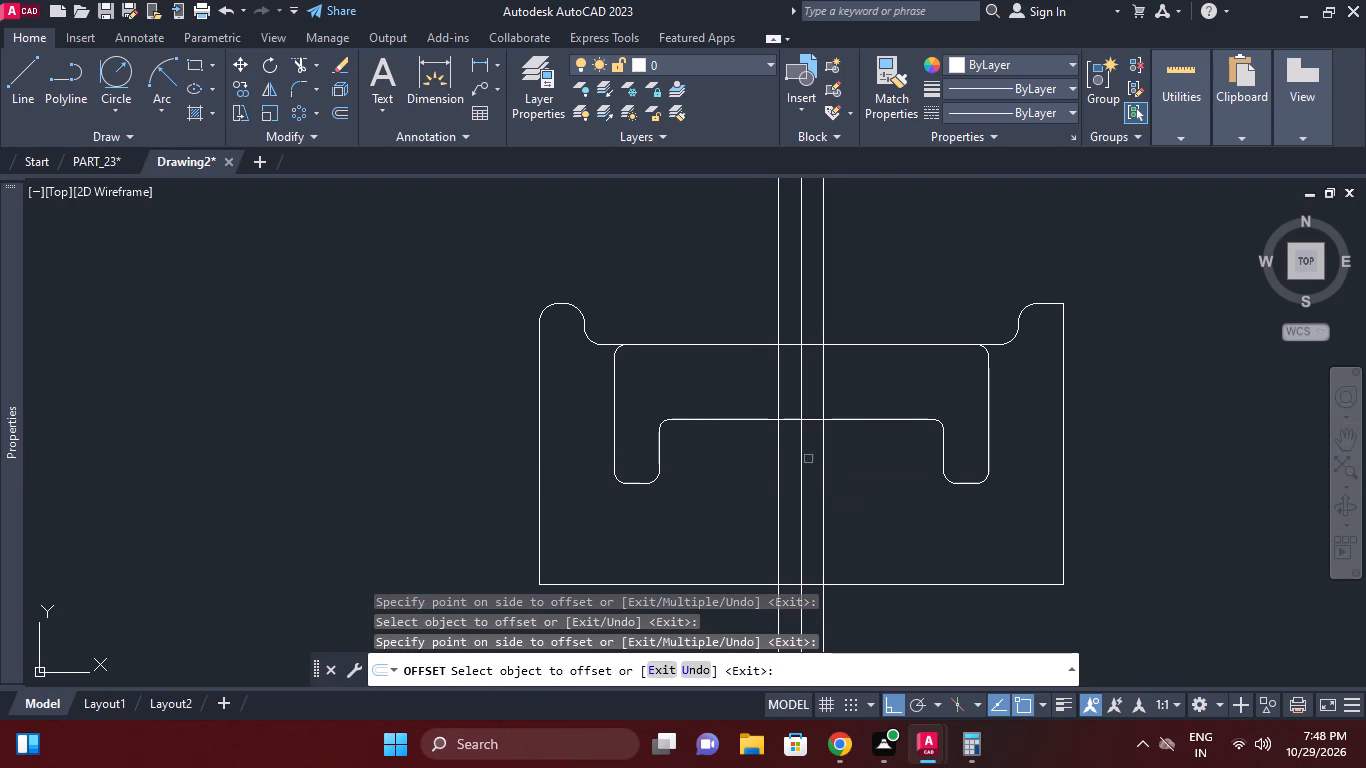
pyautogui.press('Escape')
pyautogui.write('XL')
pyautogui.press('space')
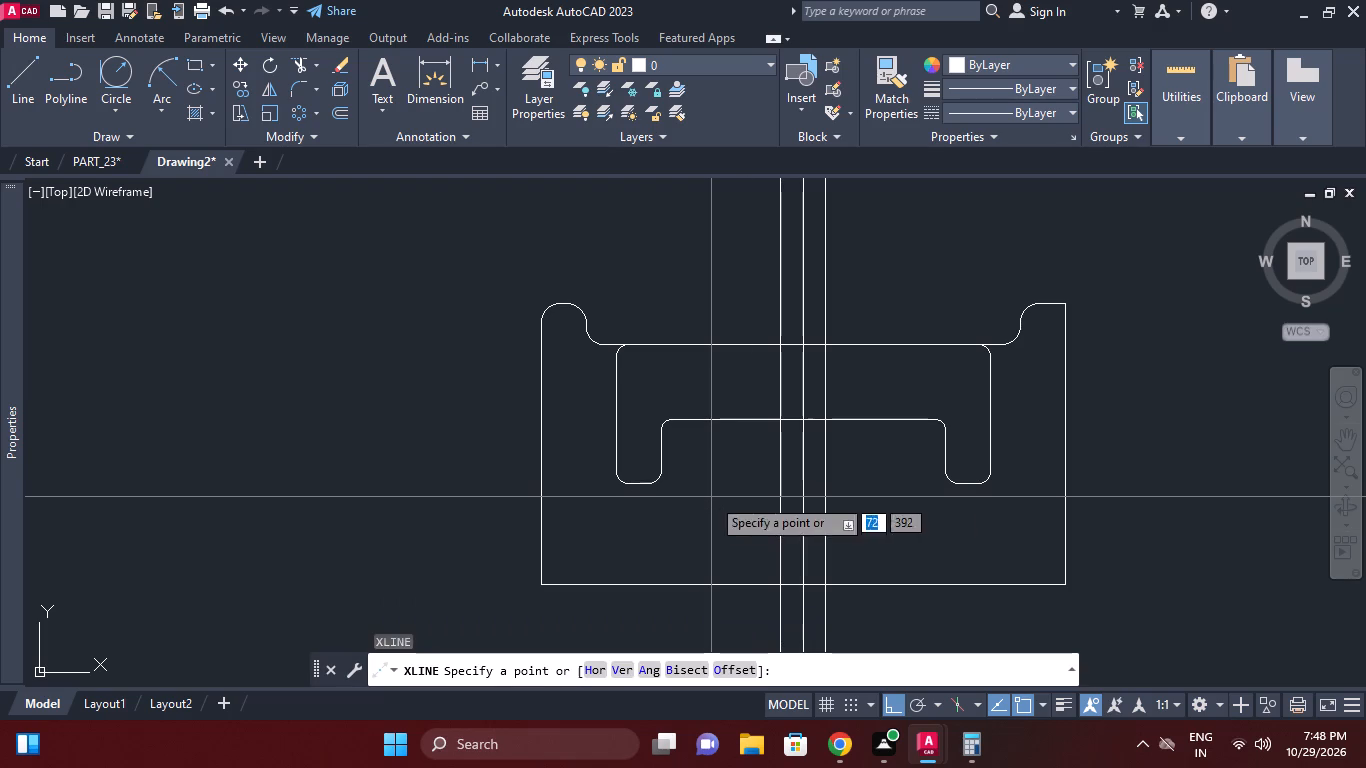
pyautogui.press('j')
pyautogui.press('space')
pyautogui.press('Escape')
# Draw a horizontal construction line along the lower edges of the two feet.
pyautogui.write('XL H')
pyautogui.press('space')
pyautogui.click(970, 490)
pyautogui.press('Escape')
# Trim the offset lines, the crossbar's lower edge and the horizontal construction line to form a middle foot between the outer feet.
pyautogui.middleClick(808, 515)
pyautogui.press('t')
pyautogui.press('r')
pyautogui.press('space')
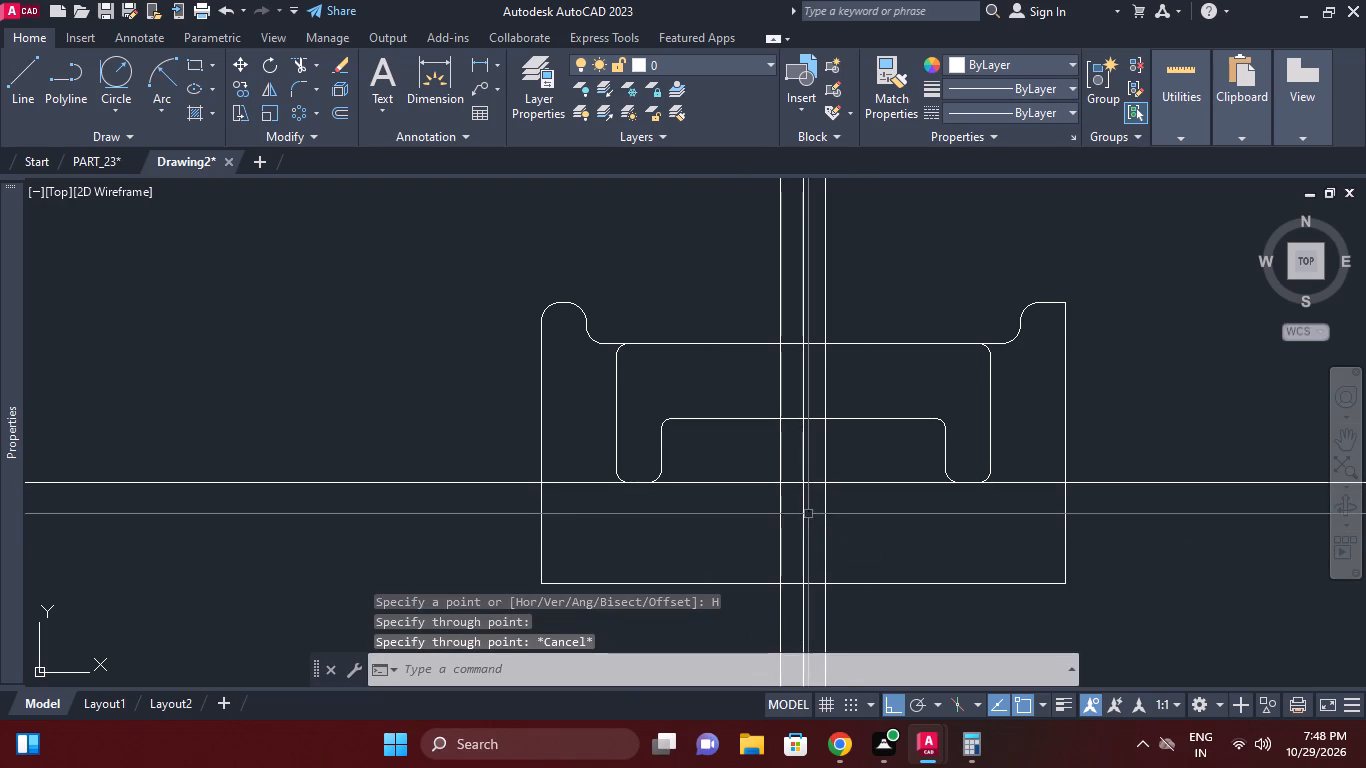
pyautogui.rightClick(791, 516)
pyautogui.click(833, 523)
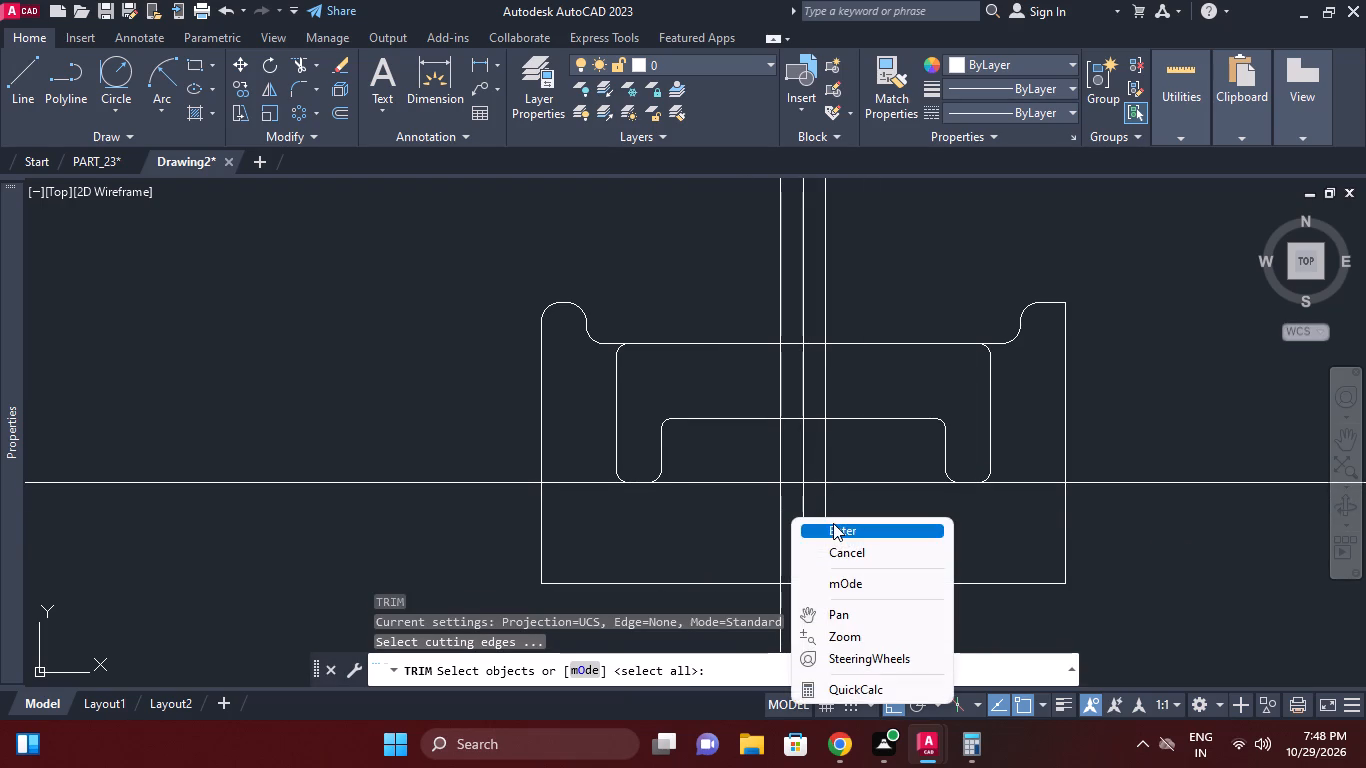
pyautogui.click(783, 505)
pyautogui.click(826, 502)
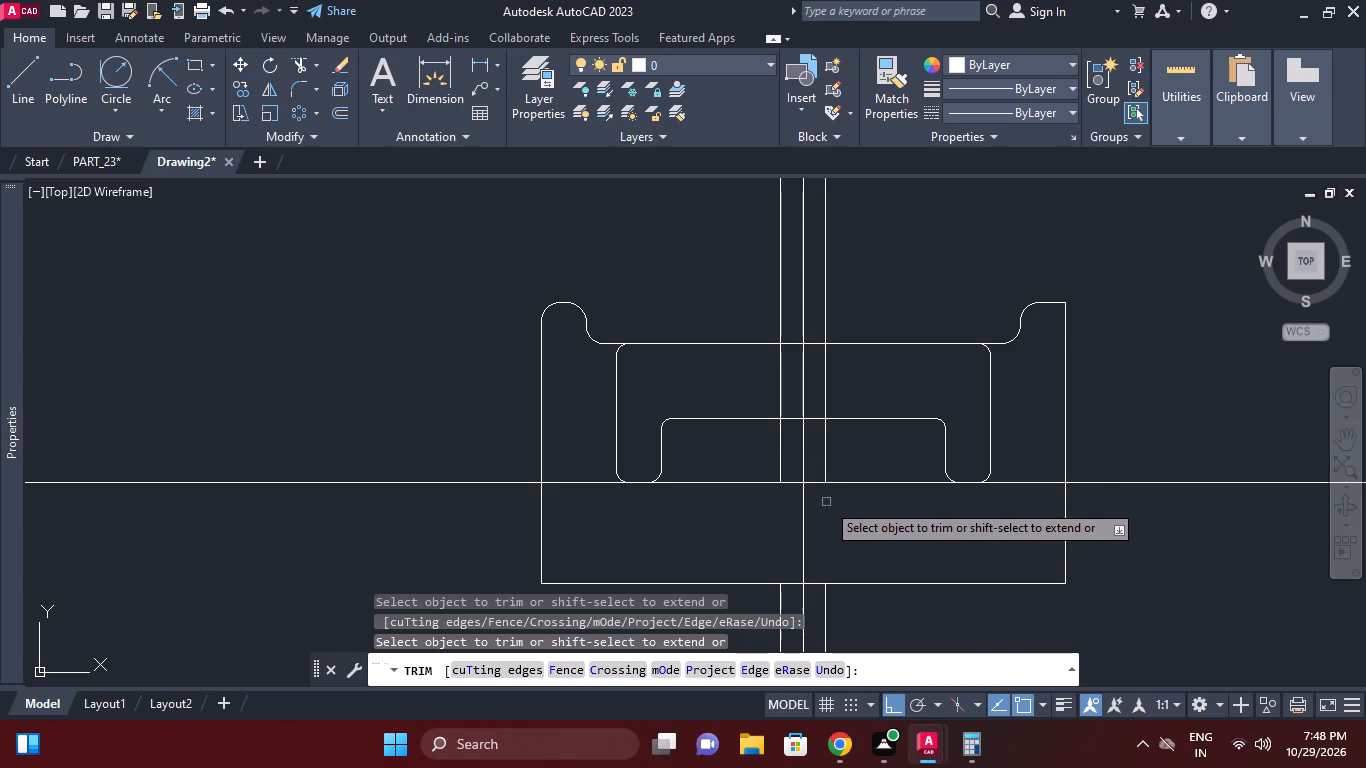
pyautogui.click(793, 420)
pyautogui.click(813, 421)
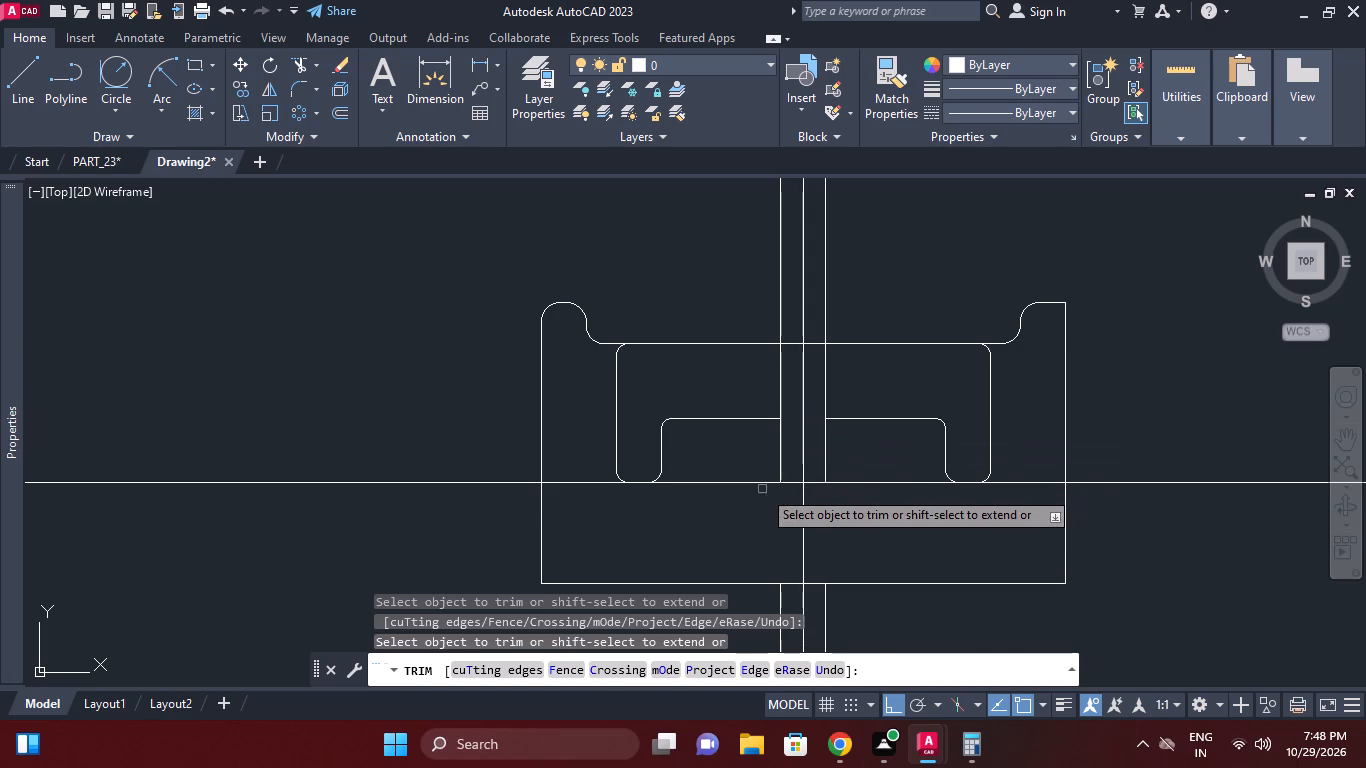
pyautogui.click(763, 480)
pyautogui.click(861, 480)
pyautogui.press('Escape')
# Erase the leftover segments of the horizontal construction line on both sides of the outer feet in the base view.
pyautogui.press('e')
pyautogui.press('space')
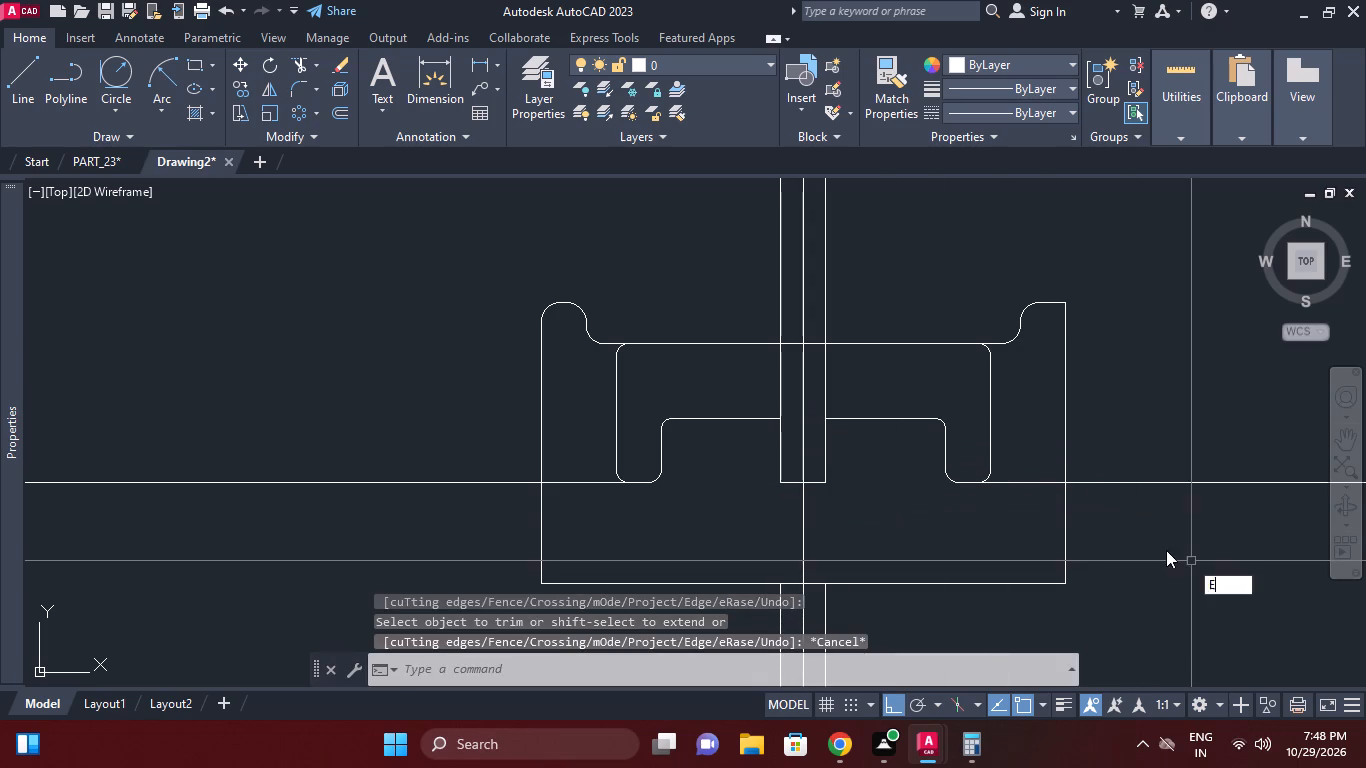
pyautogui.moveTo(1161, 545); pyautogui.dragTo(1161, 527)
pyautogui.click(1150, 443)
pyautogui.press('space')
pyautogui.click(494, 485)
pyautogui.click(463, 454)
pyautogui.press('space')
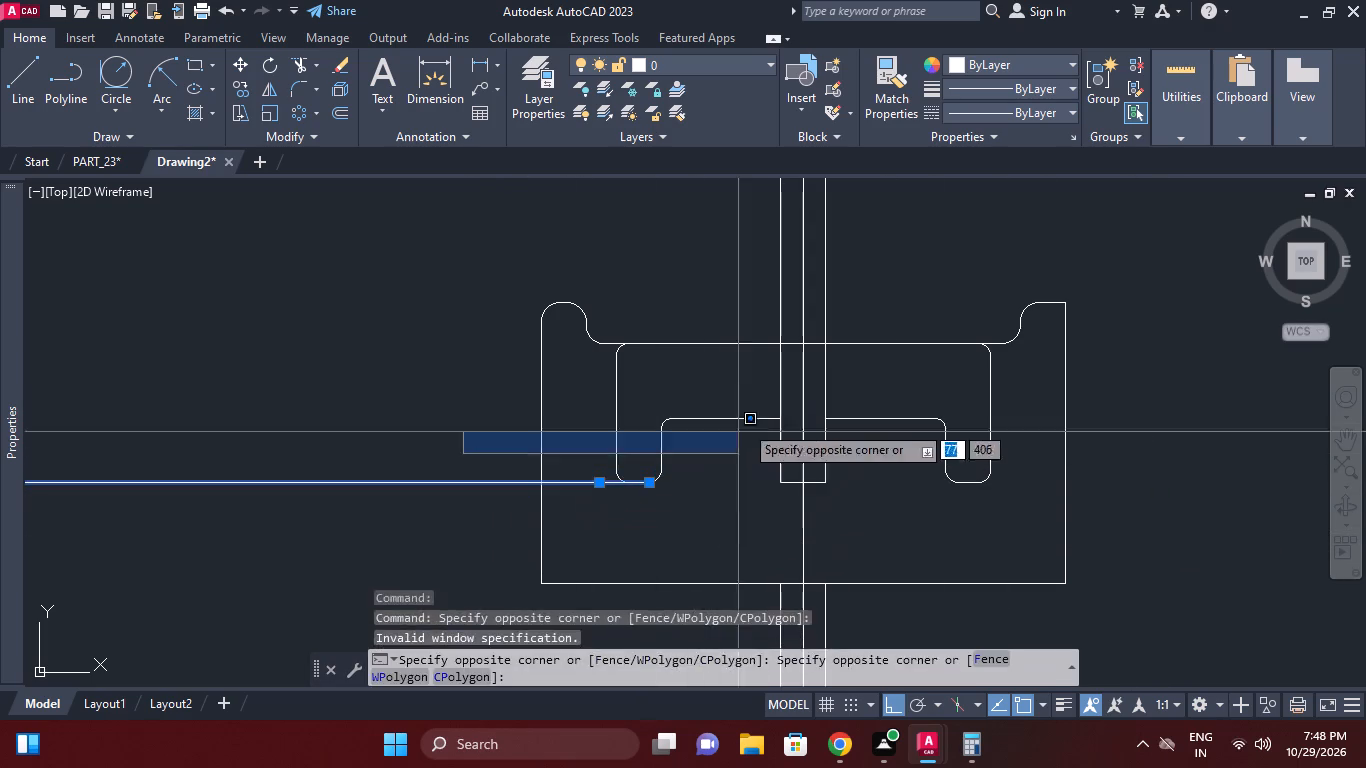
pyautogui.press('Escape')
pyautogui.press('Escape')
pyautogui.click(478, 502)
pyautogui.click(449, 451)
pyautogui.press('e')
pyautogui.press('space')
pyautogui.press('Escape')
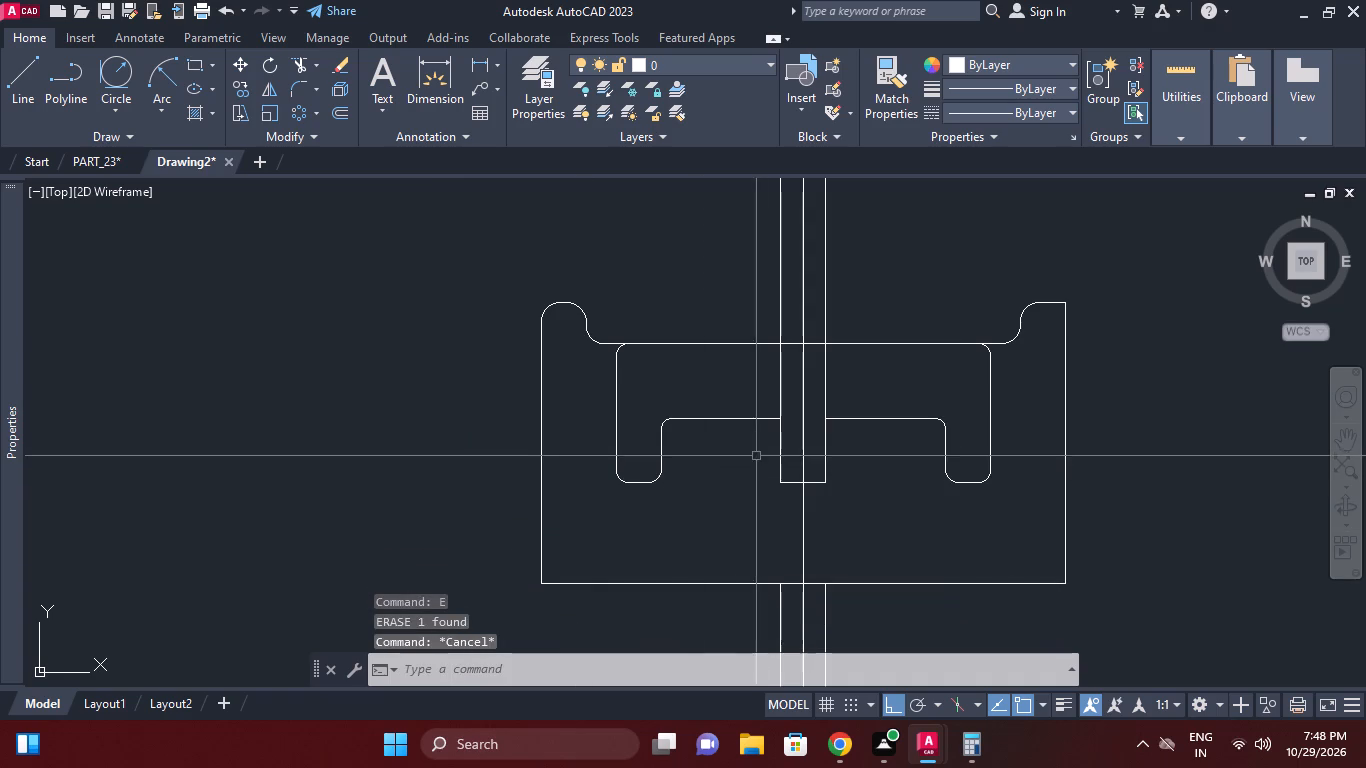
# Trim both offset vertical lines inside the crossbar, between its upper edge and the top of the middle foot.
pyautogui.middleClick(756, 454)
pyautogui.press('t')
pyautogui.press('space')
pyautogui.press('Escape')
pyautogui.write('TR')
pyautogui.press('space')
pyautogui.press('space')
pyautogui.click(780, 405)
pyautogui.click(823, 396)
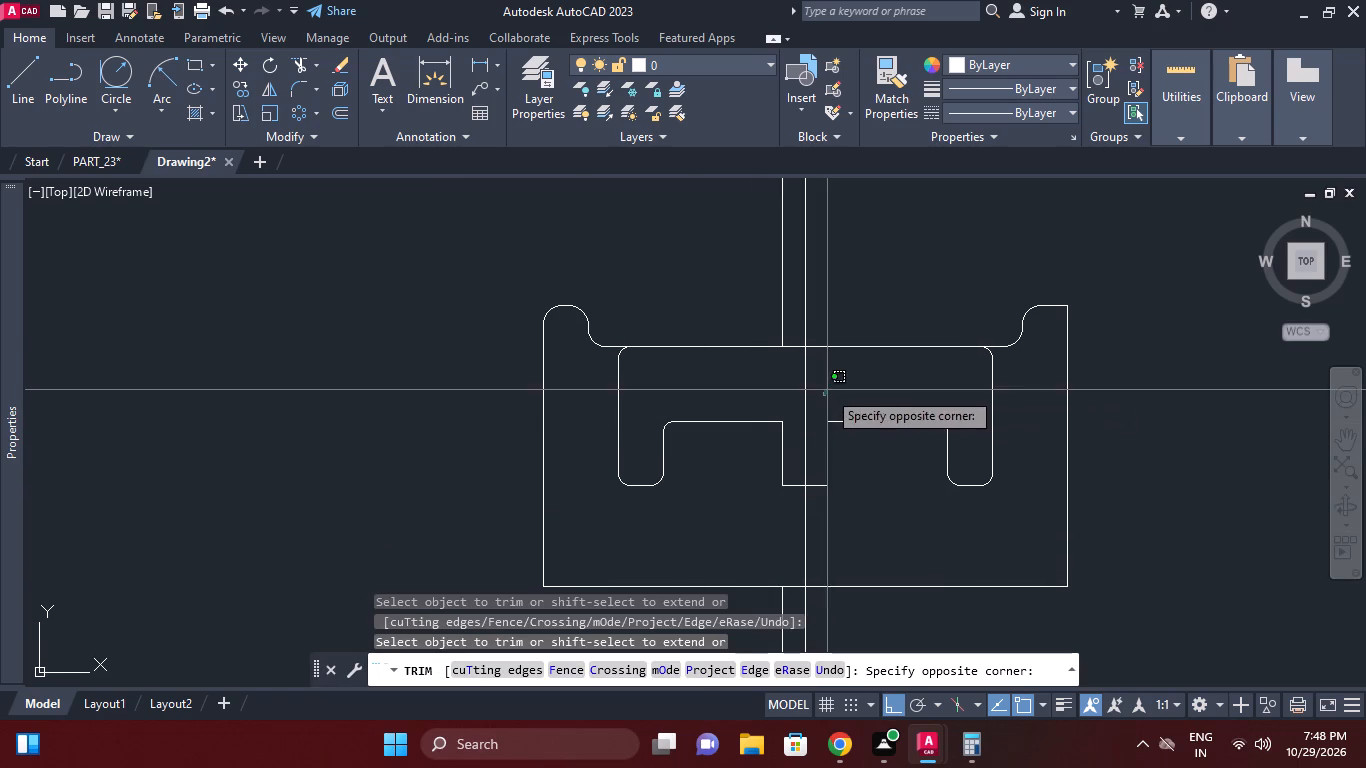
pyautogui.click(827, 390)
pyautogui.click(824, 380)
pyautogui.press('Escape')
# Erase the vertical centre line and the leftover offset line segments above and below the base view.
pyautogui.click(785, 316)
pyautogui.press('e')
pyautogui.press('space')
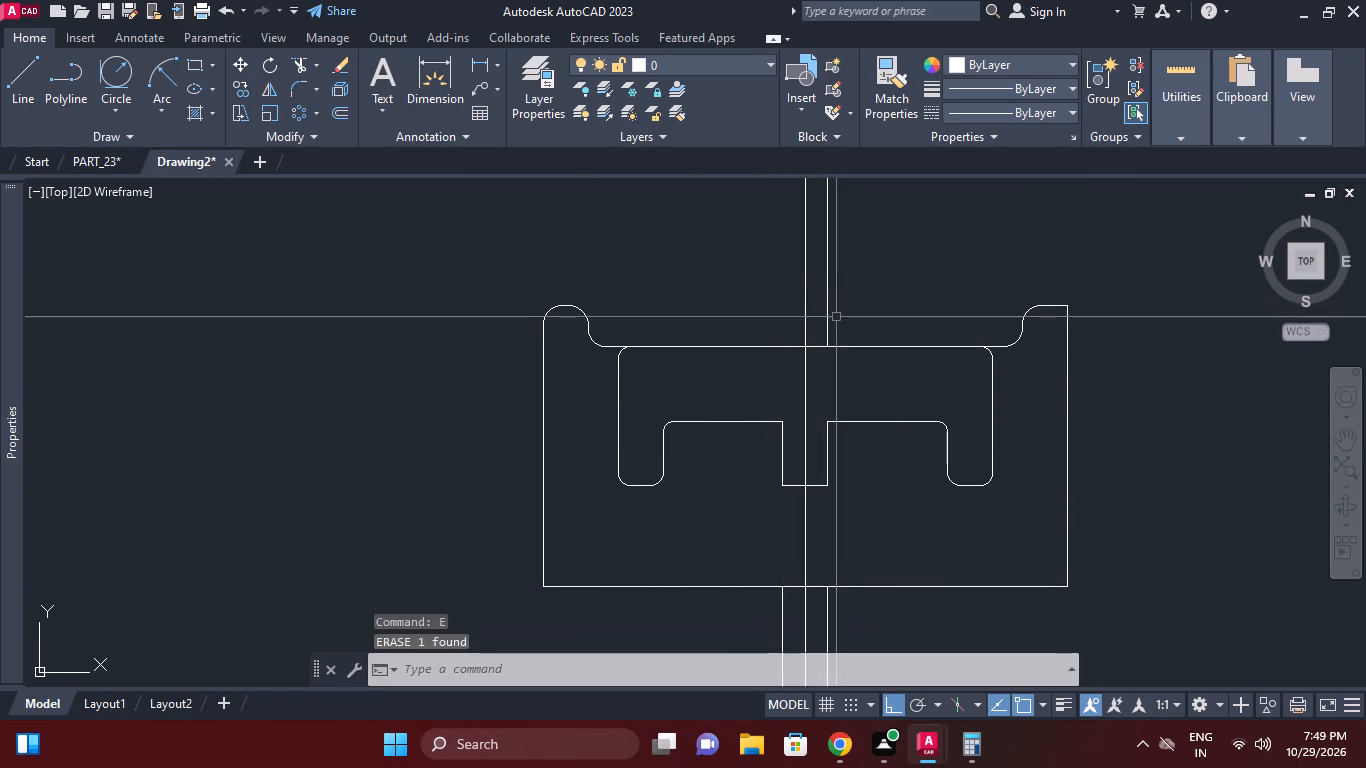
pyautogui.click(826, 323)
pyautogui.press('e')
pyautogui.press('space')
pyautogui.moveTo(827, 526); pyautogui.dragTo(810, 525)
pyautogui.click(747, 515)
pyautogui.press('e')
pyautogui.press('space')
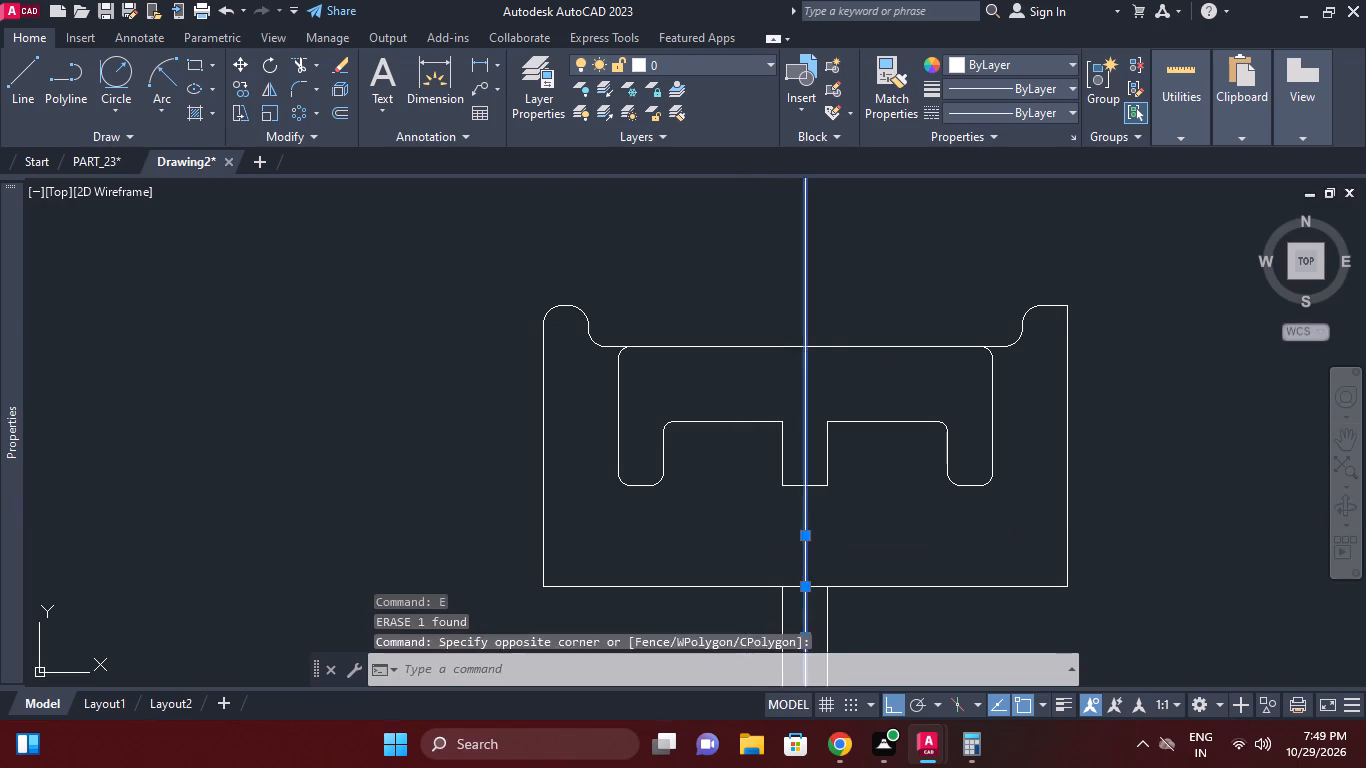
pyautogui.scroll(-1, 858, 544)
pyautogui.moveTo(857, 538); pyautogui.dragTo(871, 464, button='middle')
pyautogui.moveTo(915, 566); pyautogui.dragTo(876, 570)
pyautogui.click(758, 569)
pyautogui.press('e')
pyautogui.press('space')
# Fillet the two lower corners of the middle foot with a radius of 3 mm.
pyautogui.moveTo(826, 452); pyautogui.dragTo(828, 480, button='middle')
pyautogui.scroll(1, 828, 480)
pyautogui.write('F R 3')
pyautogui.press('space')
pyautogui.scroll(1, 818, 433)
pyautogui.click(826, 424)
pyautogui.click(846, 455)
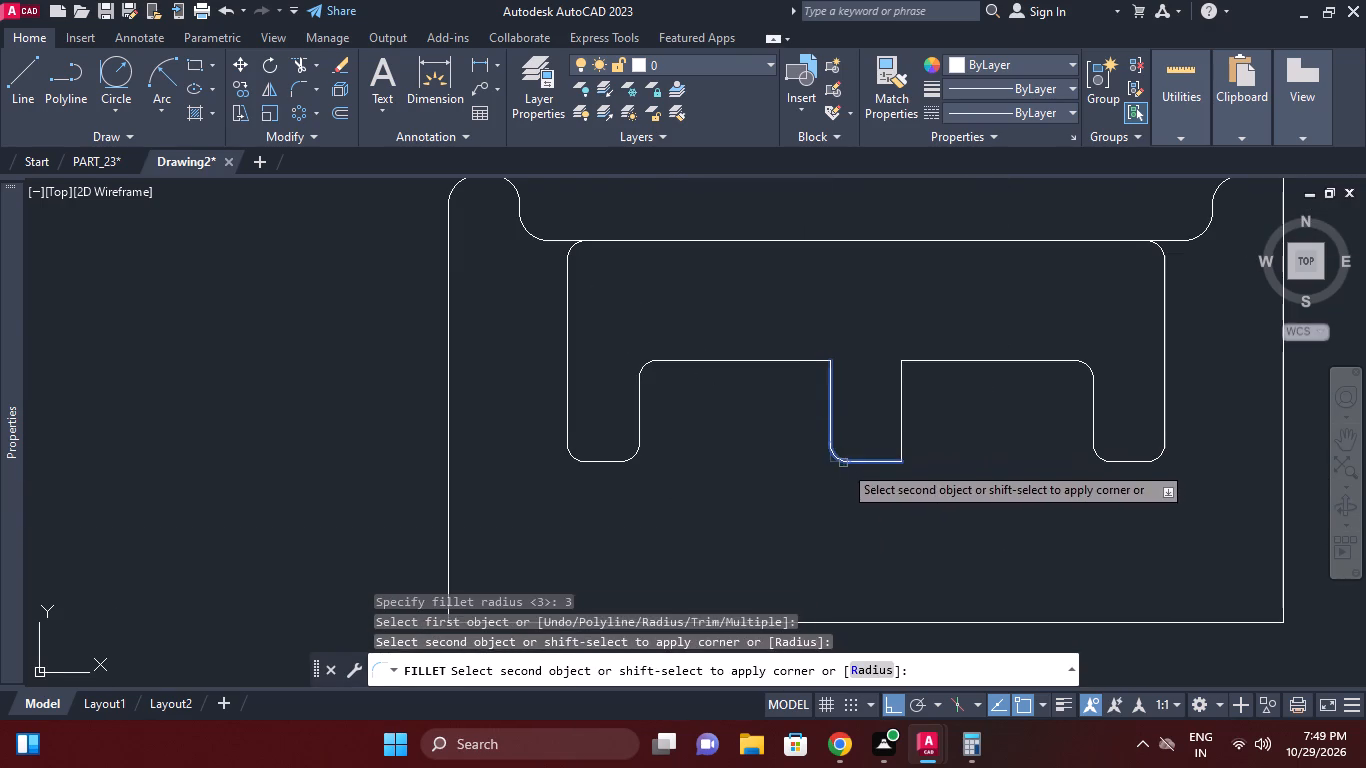
pyautogui.click(843, 464)
pyautogui.rightClick(857, 430)
pyautogui.click(988, 44)
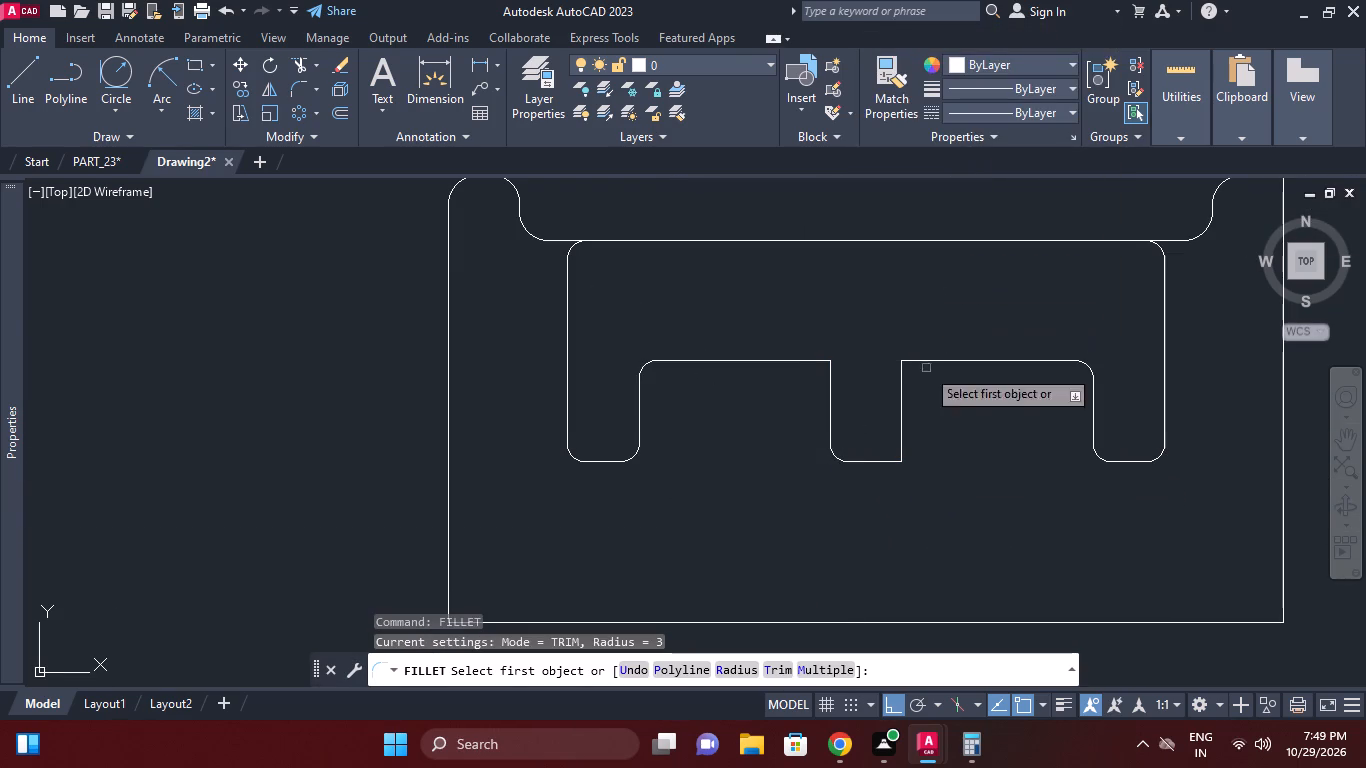
pyautogui.doubleClick(894, 457)
pyautogui.click(905, 444)
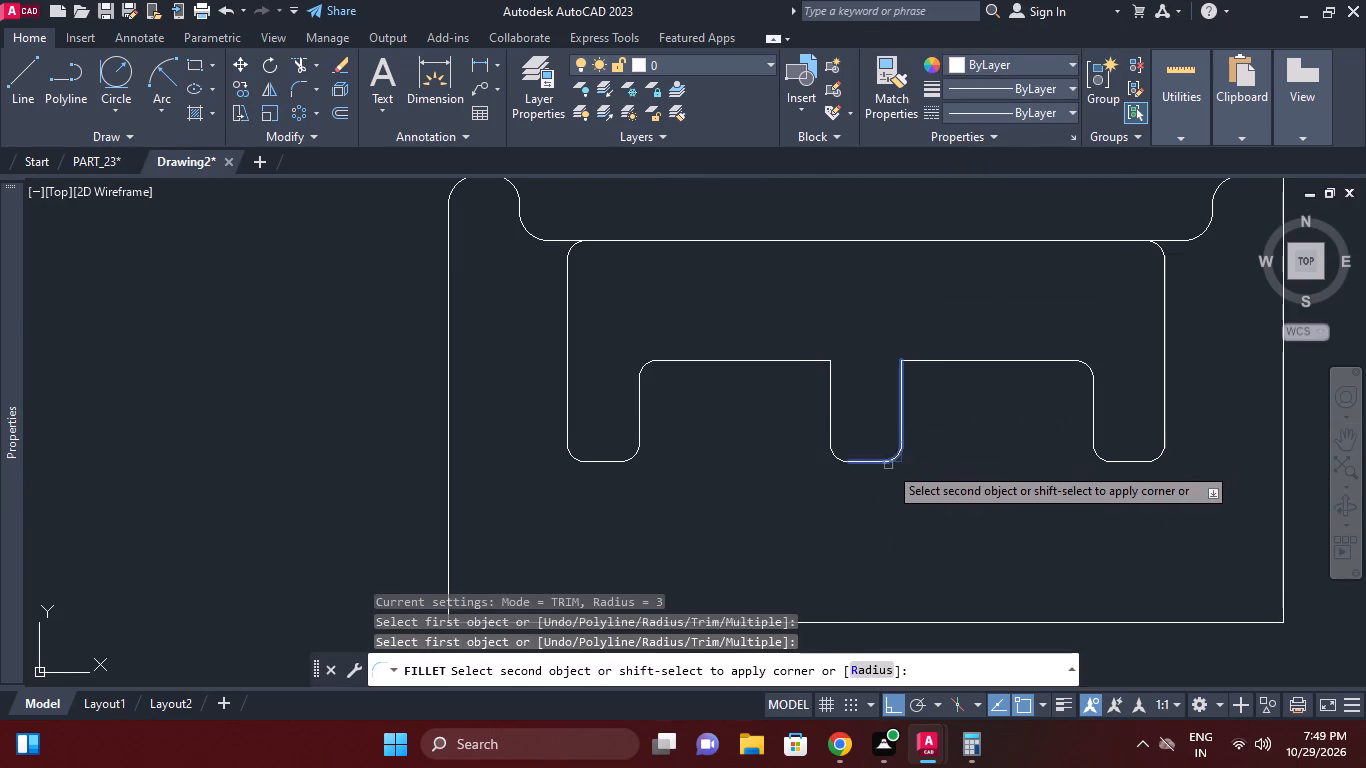
pyautogui.click(888, 465)
# Fillet the two inner corners where the middle foot meets the crossbar's lower edge with the same 3 mm radius.
pyautogui.rightClick(959, 422)
pyautogui.click(1048, 30)
pyautogui.click(808, 365)
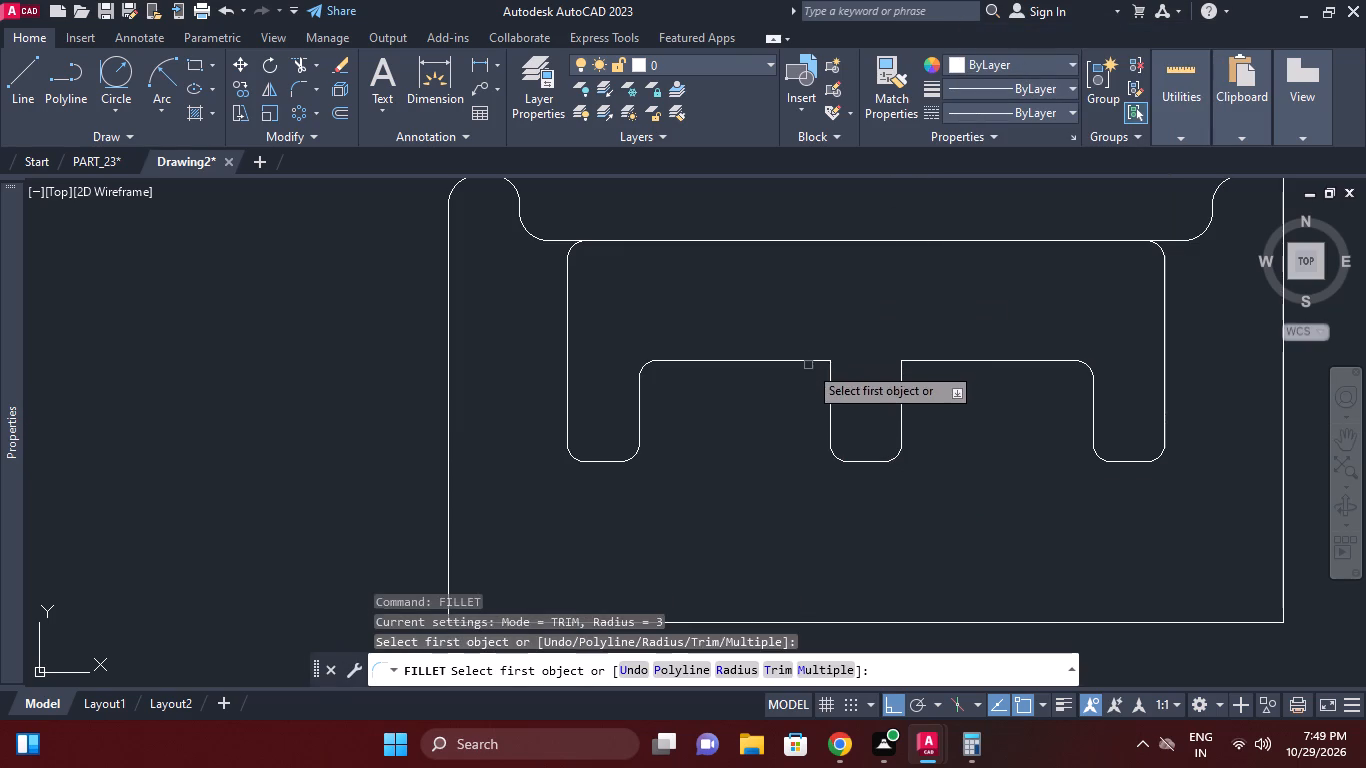
pyautogui.click(830, 374)
pyautogui.click(817, 366)
pyautogui.click(815, 357)
pyautogui.rightClick(838, 340)
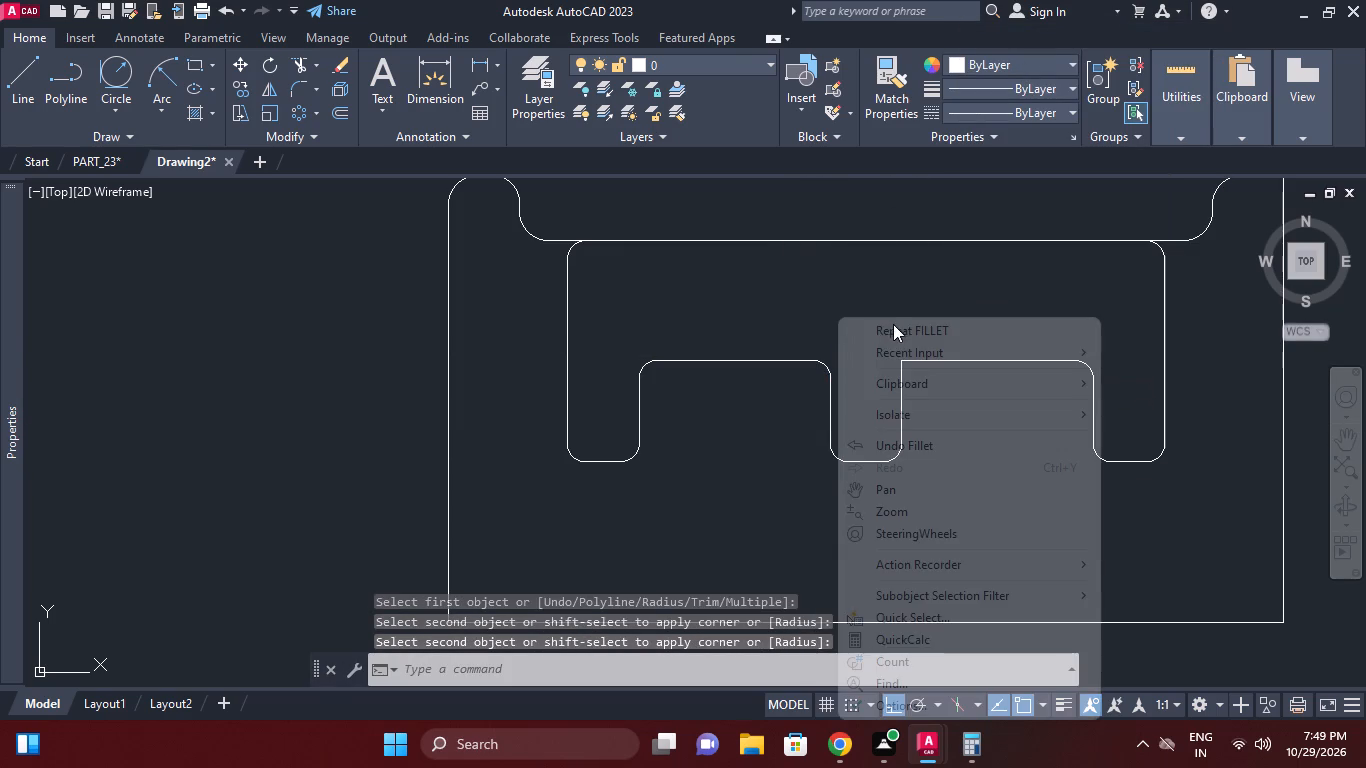
pyautogui.click(895, 325)
pyautogui.click(905, 398)
pyautogui.click(920, 363)
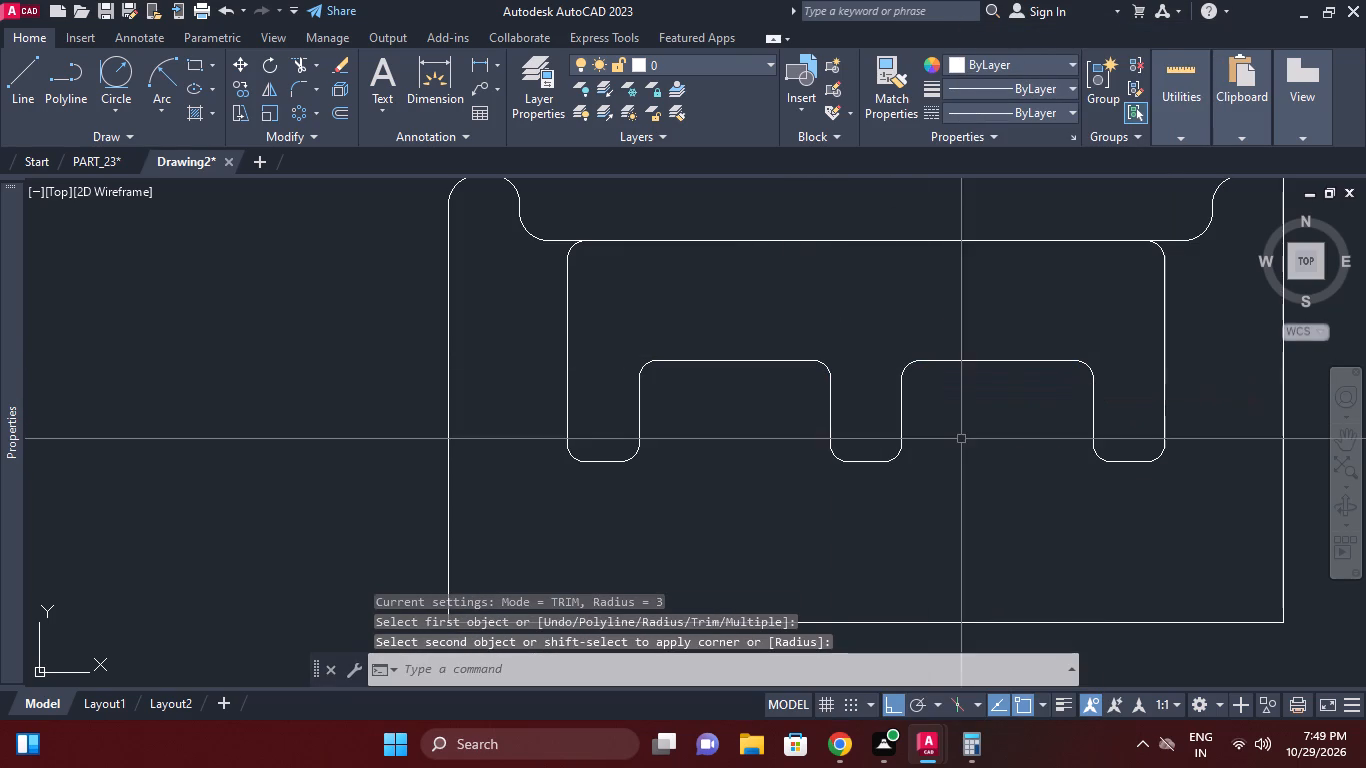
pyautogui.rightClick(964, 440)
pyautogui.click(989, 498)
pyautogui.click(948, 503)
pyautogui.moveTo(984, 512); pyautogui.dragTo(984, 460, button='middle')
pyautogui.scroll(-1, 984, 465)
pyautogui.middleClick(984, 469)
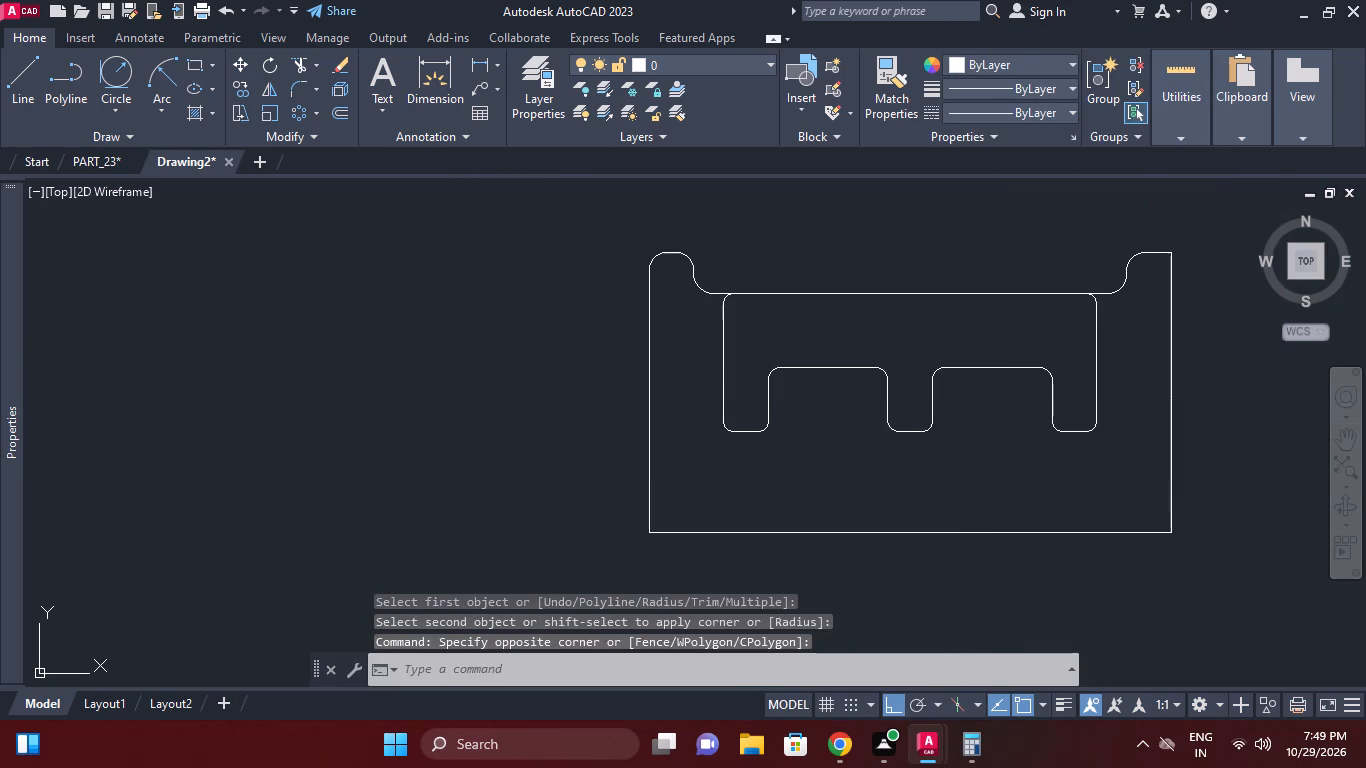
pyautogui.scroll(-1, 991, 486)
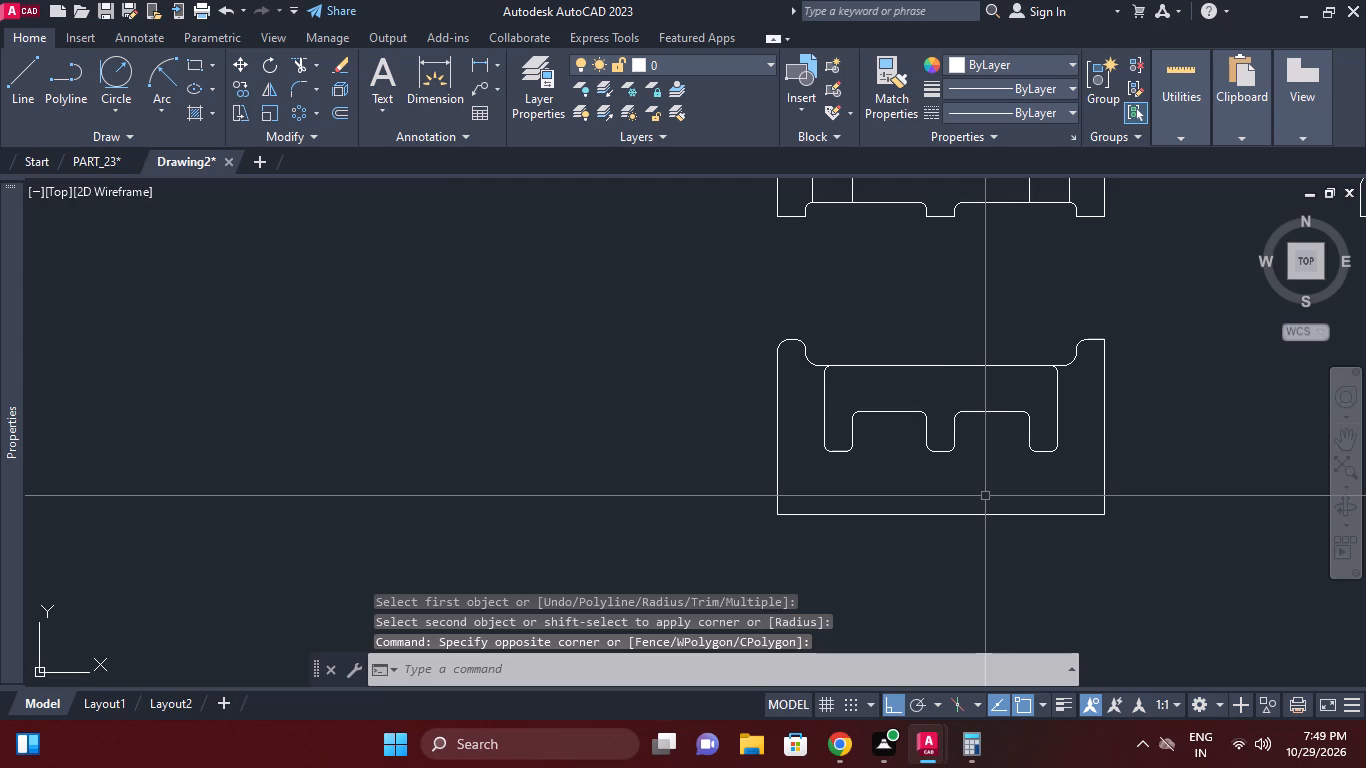
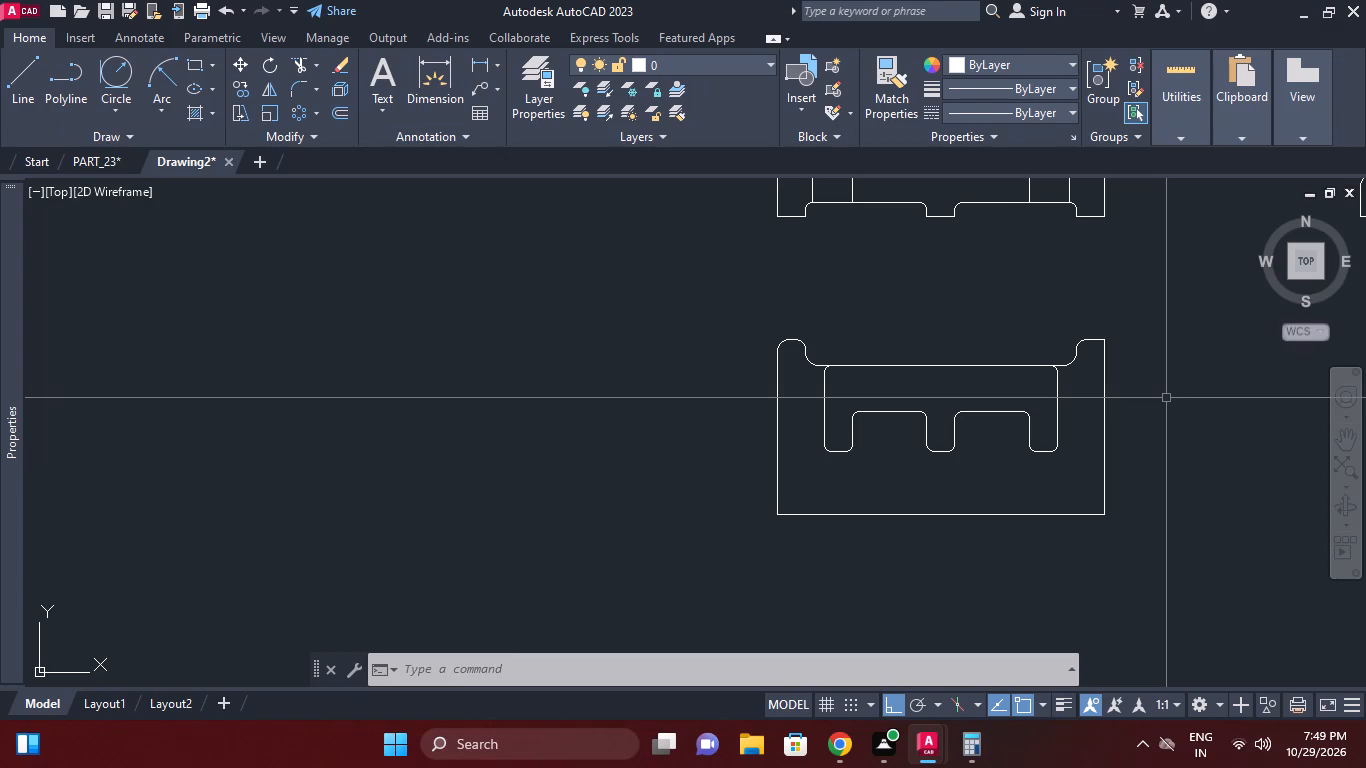
# Draw a vertical construction line crossing the base view's bottom edge, just beside the left foot's inner side.
pyautogui.middleClick(906, 550)
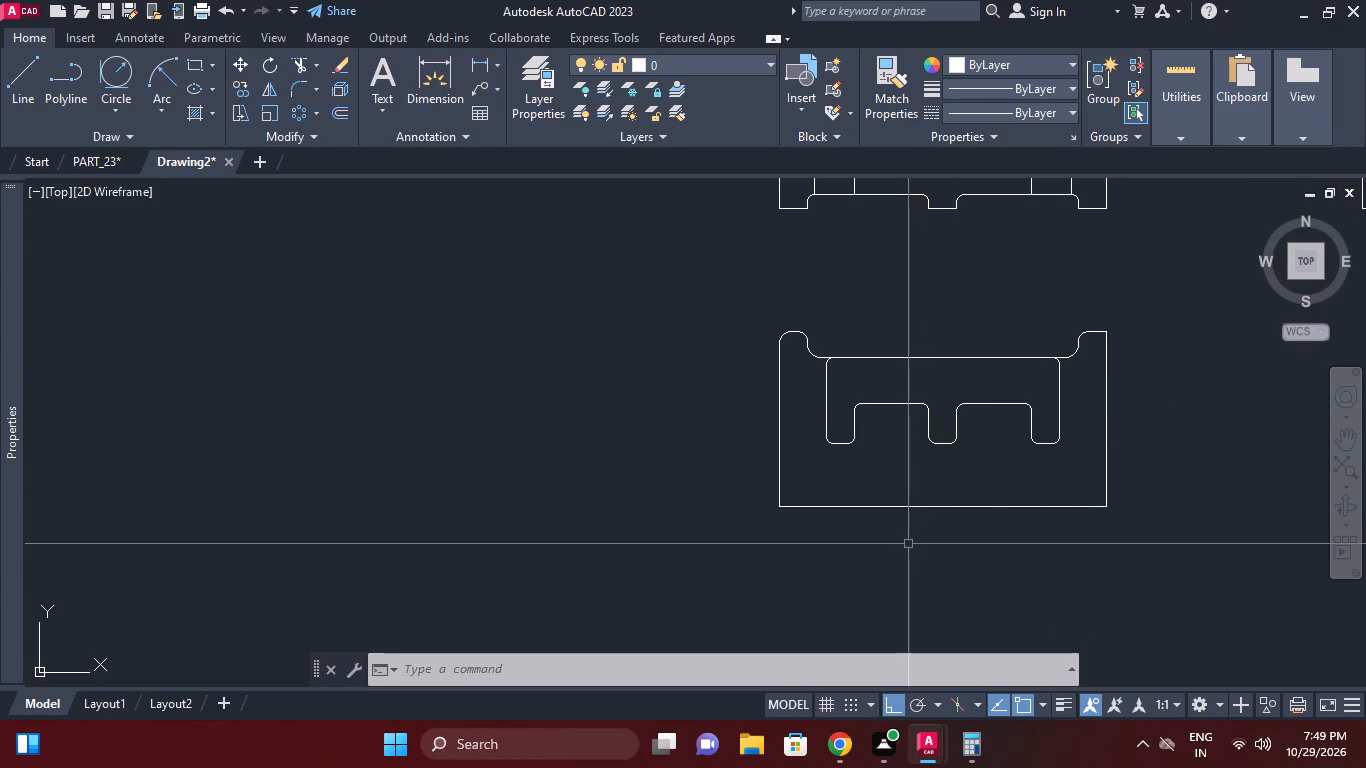
pyautogui.moveTo(908, 545); pyautogui.dragTo(909, 536, button='middle')
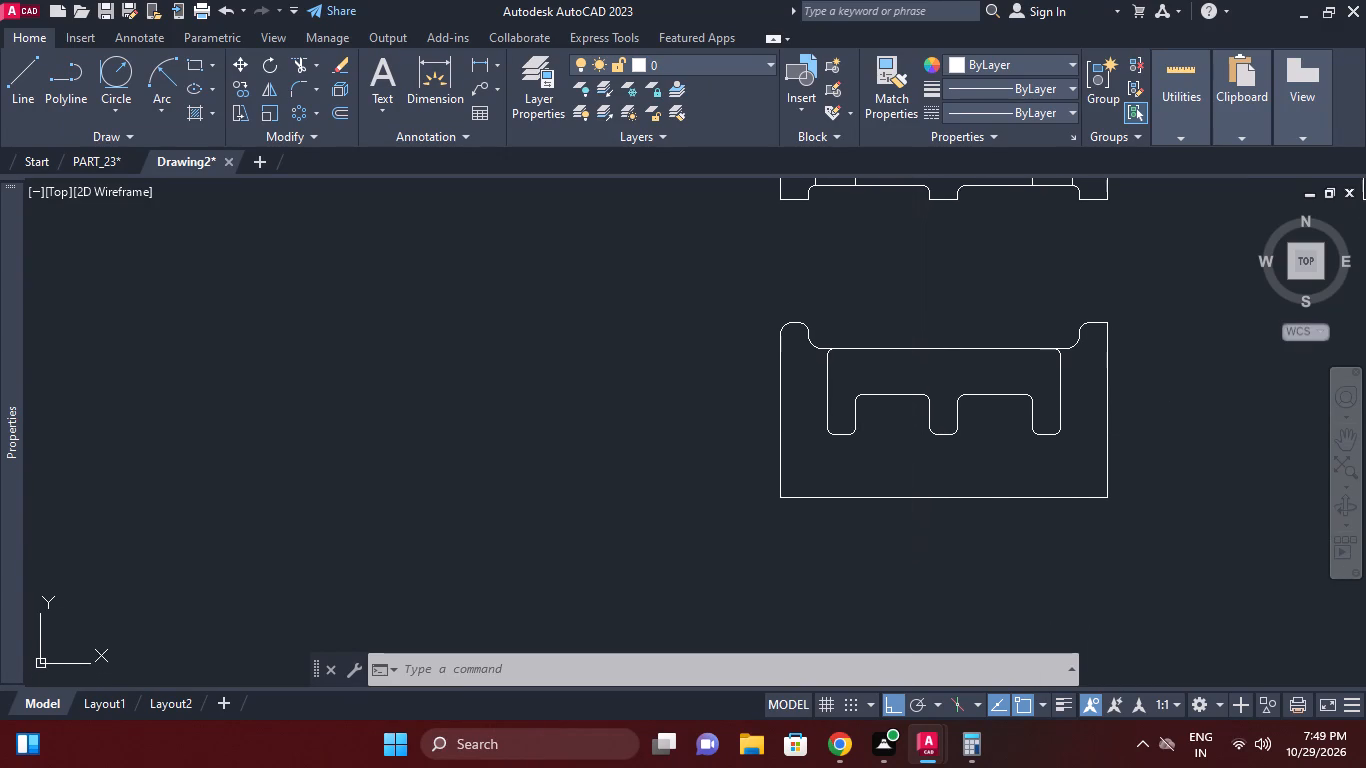
pyautogui.press('x')
pyautogui.write('L')
pyautogui.press('space')
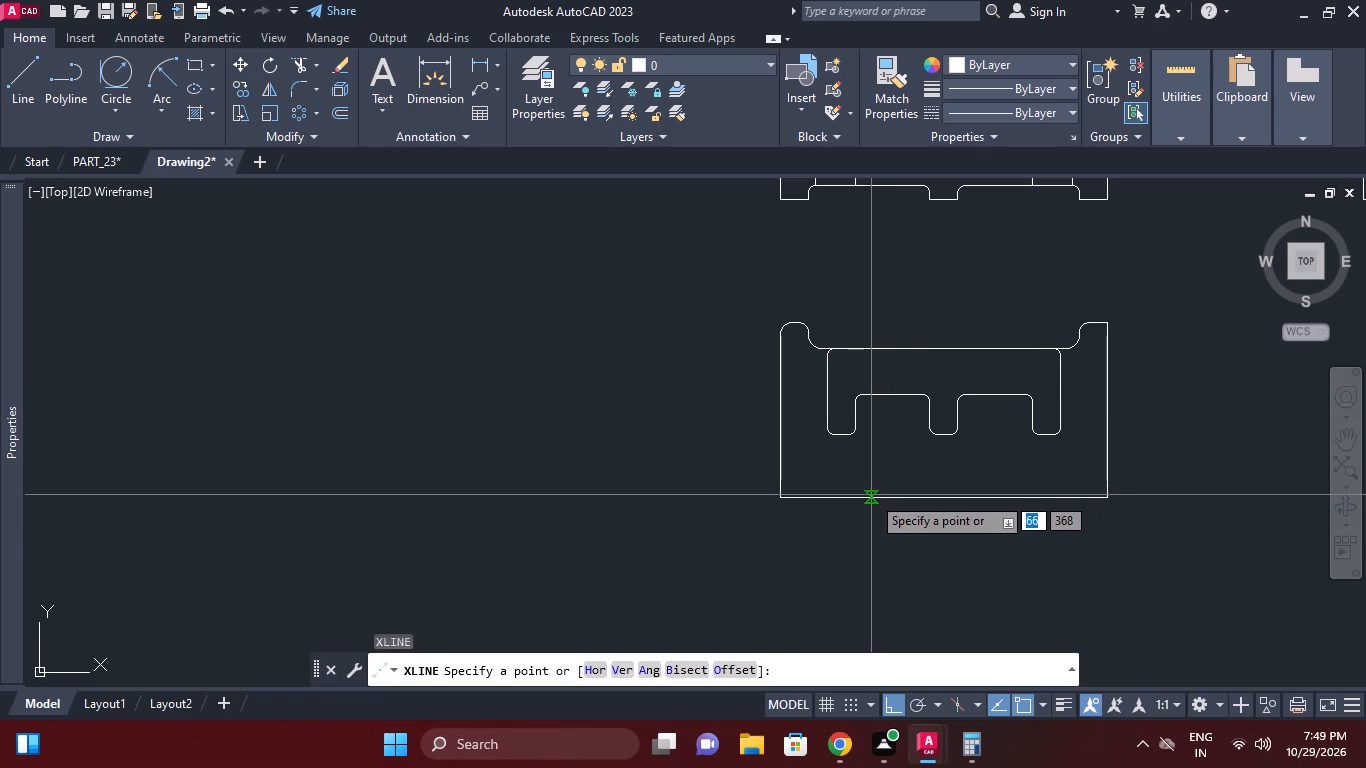
pyautogui.press('v')
pyautogui.press('space')
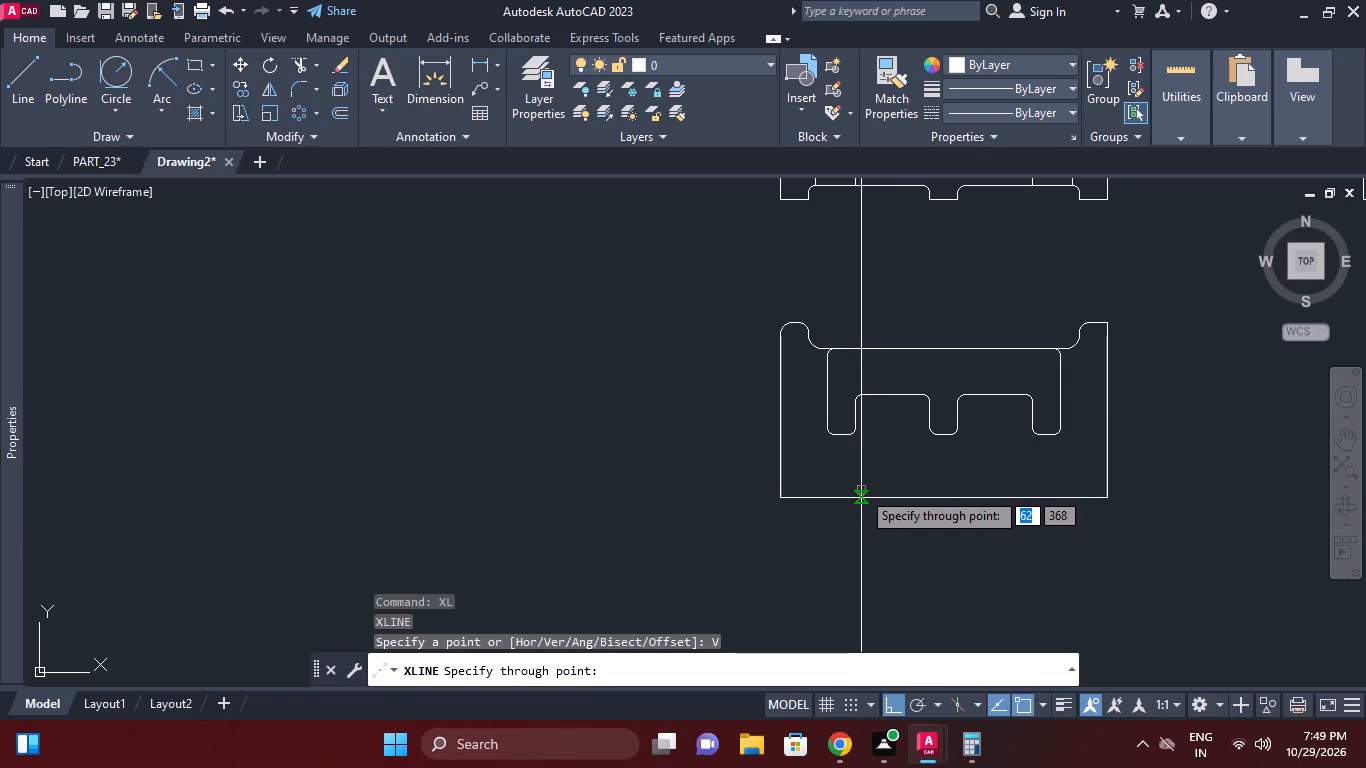
pyautogui.click(861, 490)
pyautogui.press('Escape')
# Mirror the vertical construction line about the midpoint of the base view's bottom edge, keeping the original.
pyautogui.click(869, 466)
pyautogui.click(855, 459)
pyautogui.press('m')
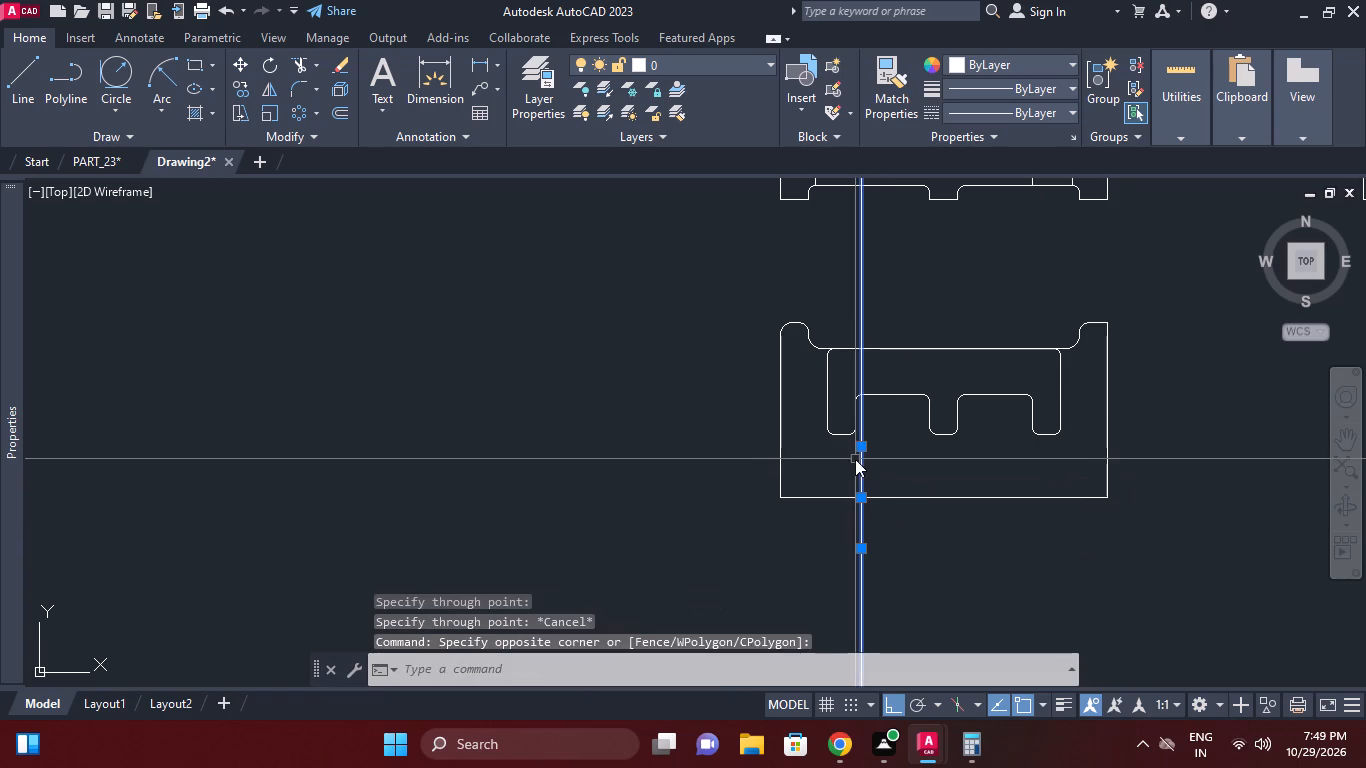
pyautogui.press('i')
pyautogui.press('space')
pyautogui.click(939, 502)
pyautogui.click(939, 545)
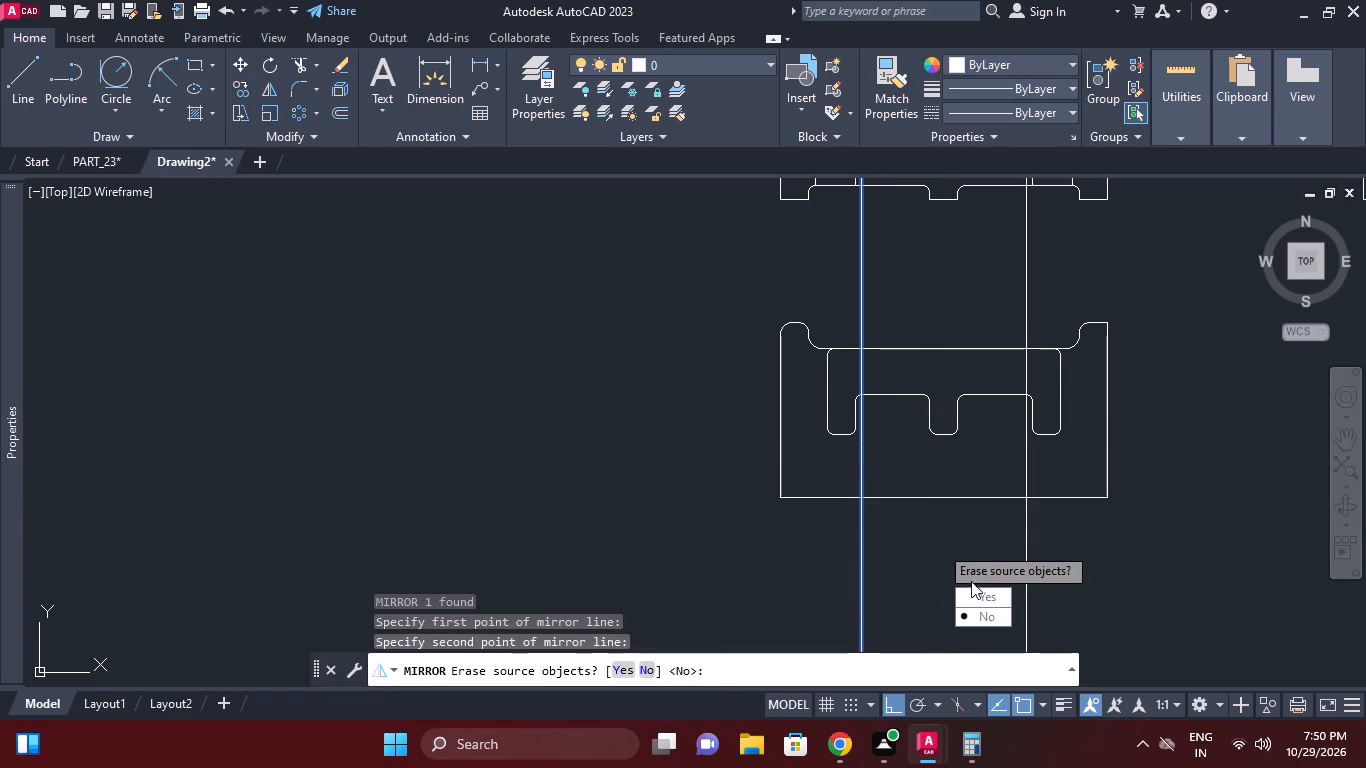
pyautogui.moveTo(976, 613); pyautogui.dragTo(939, 545)
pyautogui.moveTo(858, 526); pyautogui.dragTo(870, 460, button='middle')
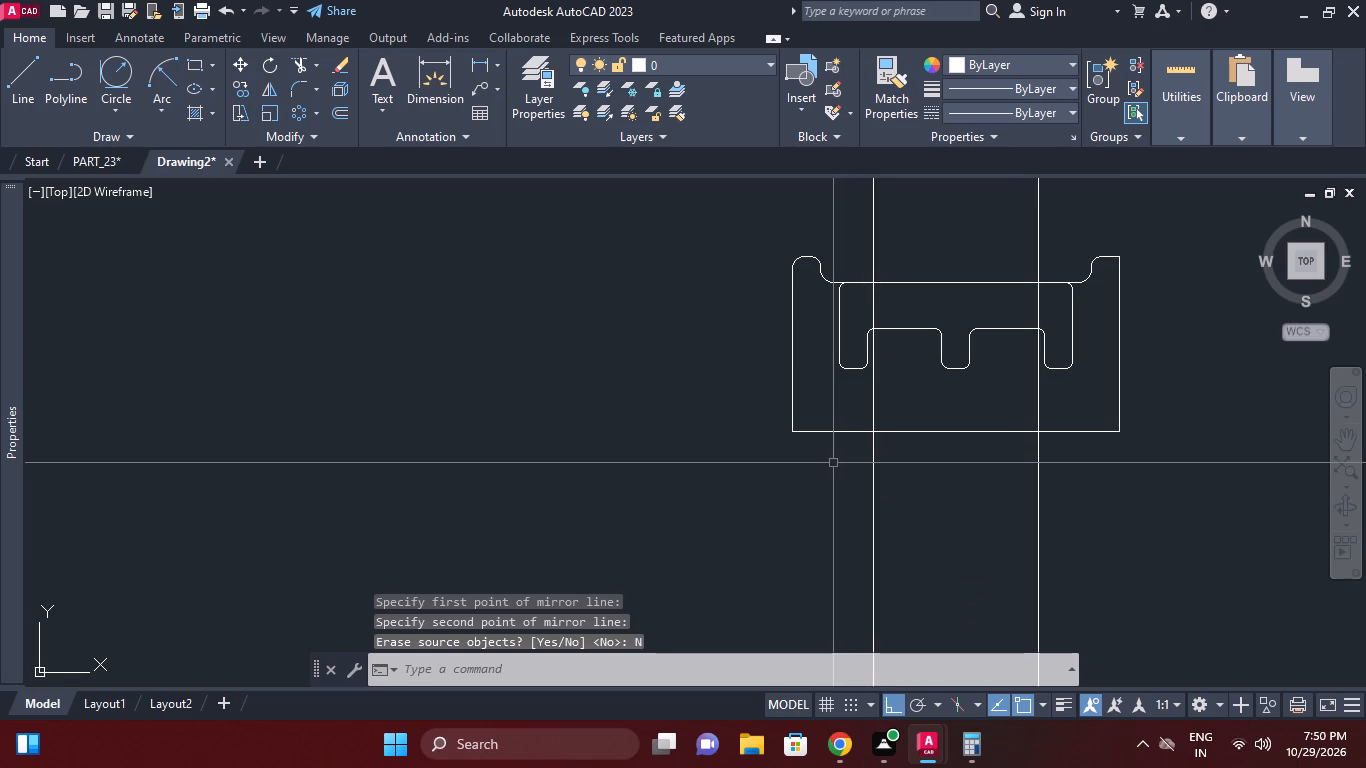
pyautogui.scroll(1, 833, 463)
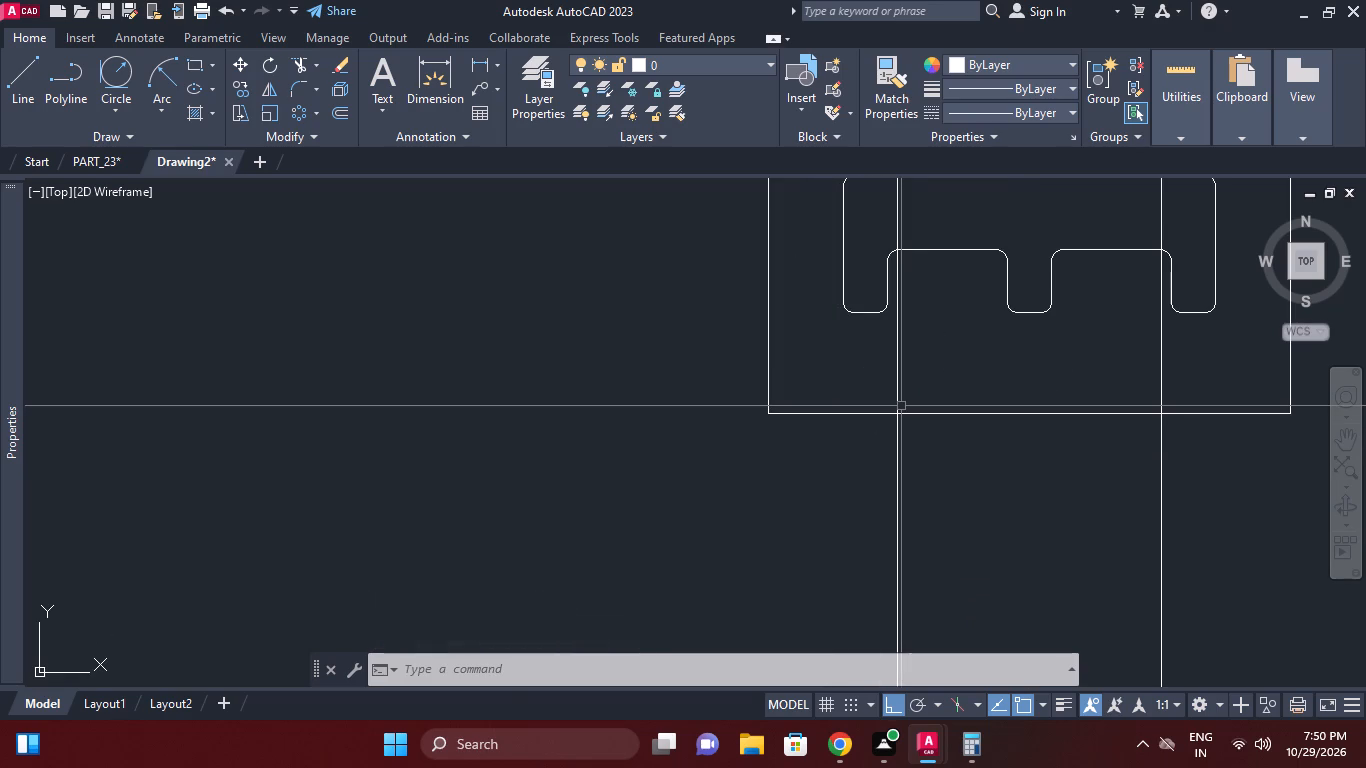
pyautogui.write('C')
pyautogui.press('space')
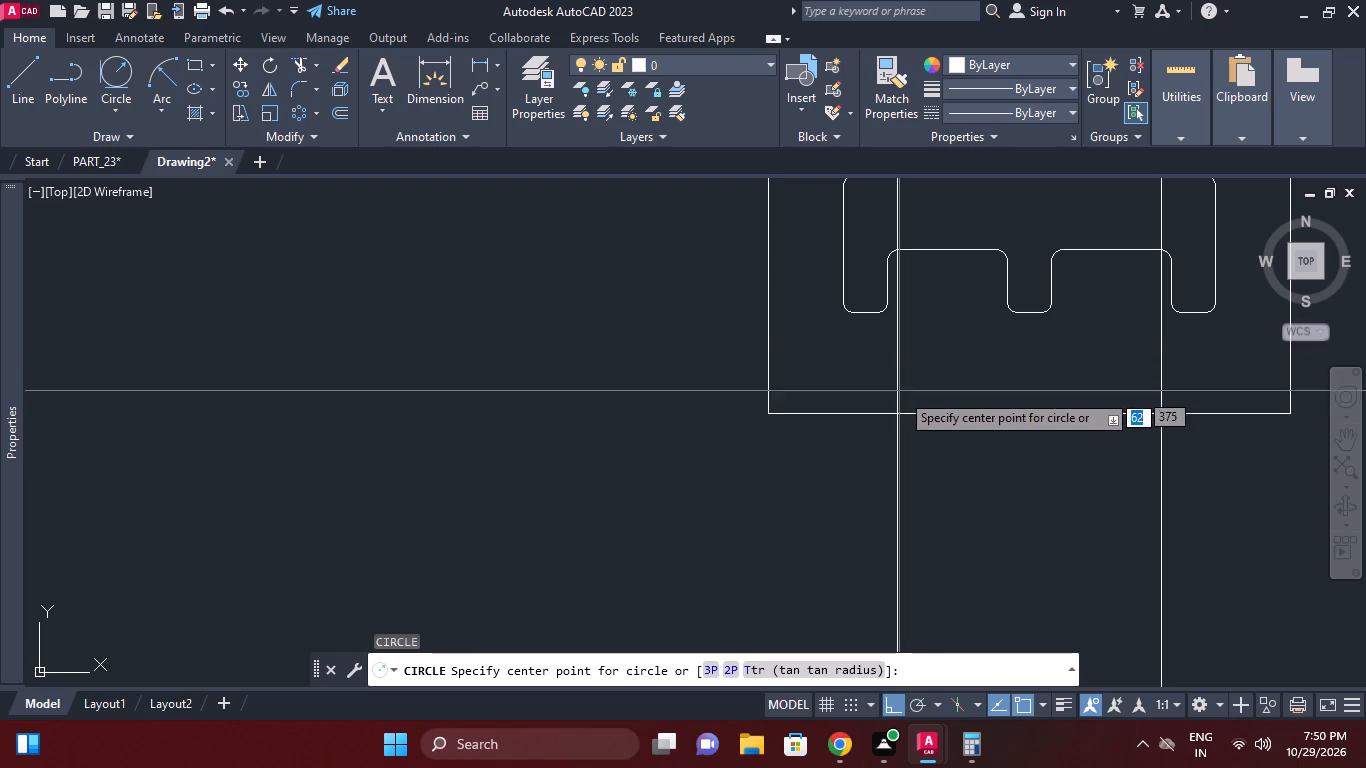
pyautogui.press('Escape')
# Offset the base view's bottom edge 12 mm upward.
pyautogui.write('O')
pyautogui.press('space')
pyautogui.write('12')
pyautogui.press('Return')
pyautogui.click(930, 413)
pyautogui.click(930, 392)
pyautogui.press('Escape')
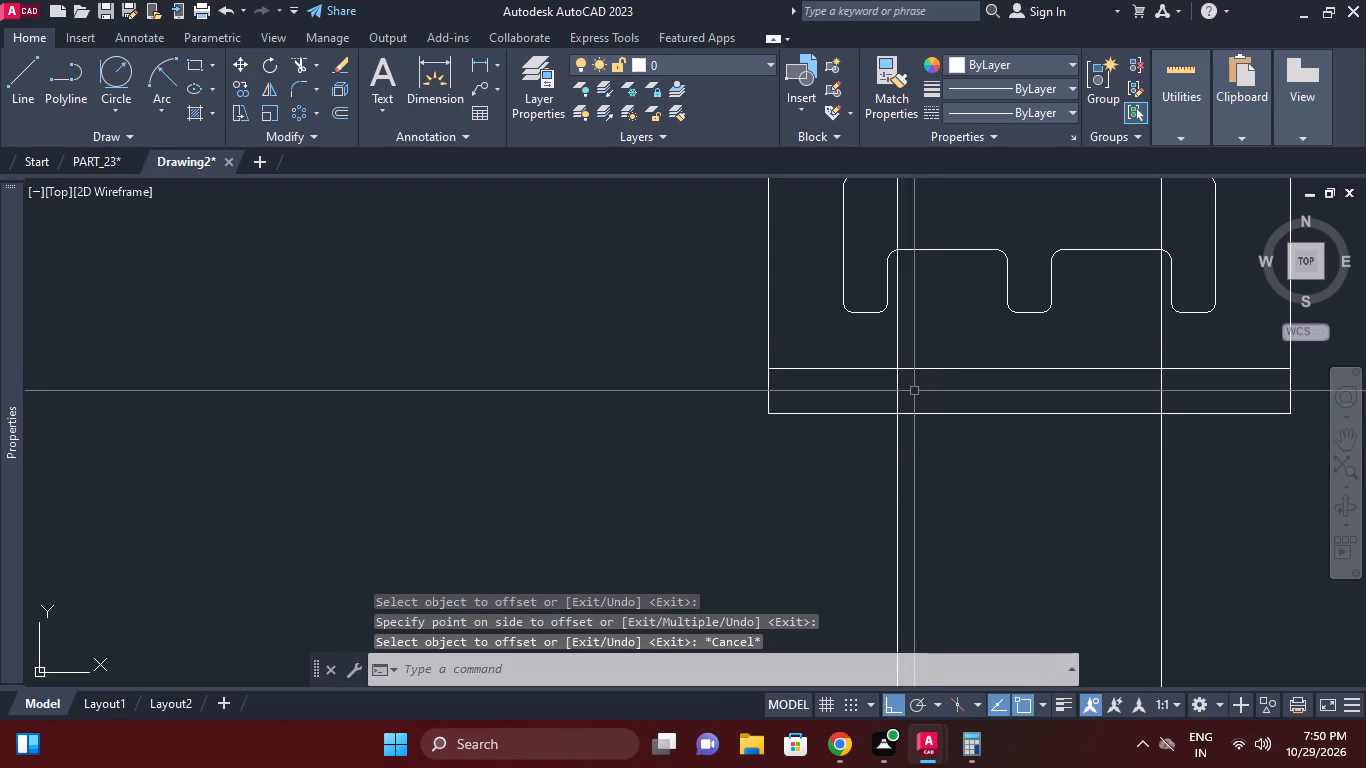
# Draw a circle of about 7 mm radius where the offset line crosses the left construction line.
pyautogui.write('C')
pyautogui.press('space')
pyautogui.click(895, 373)
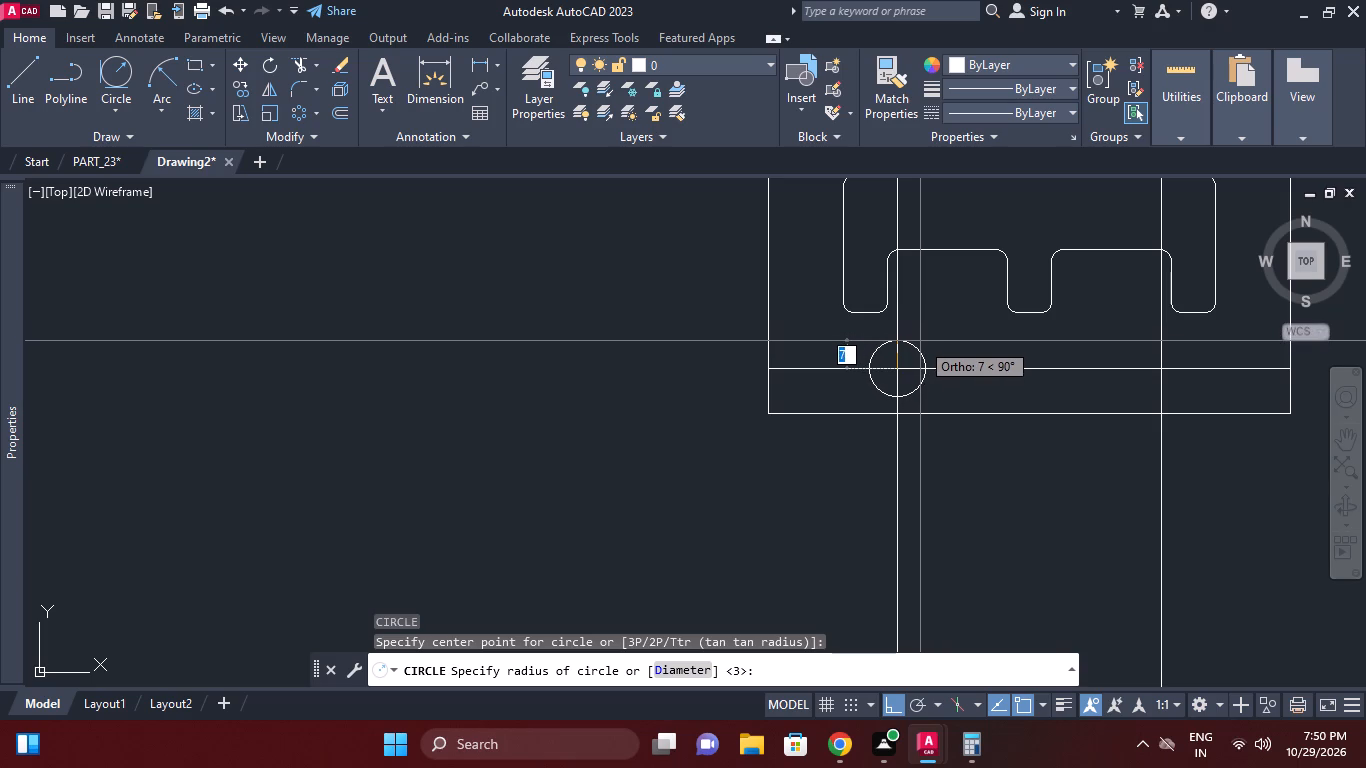
pyautogui.click(920, 341)
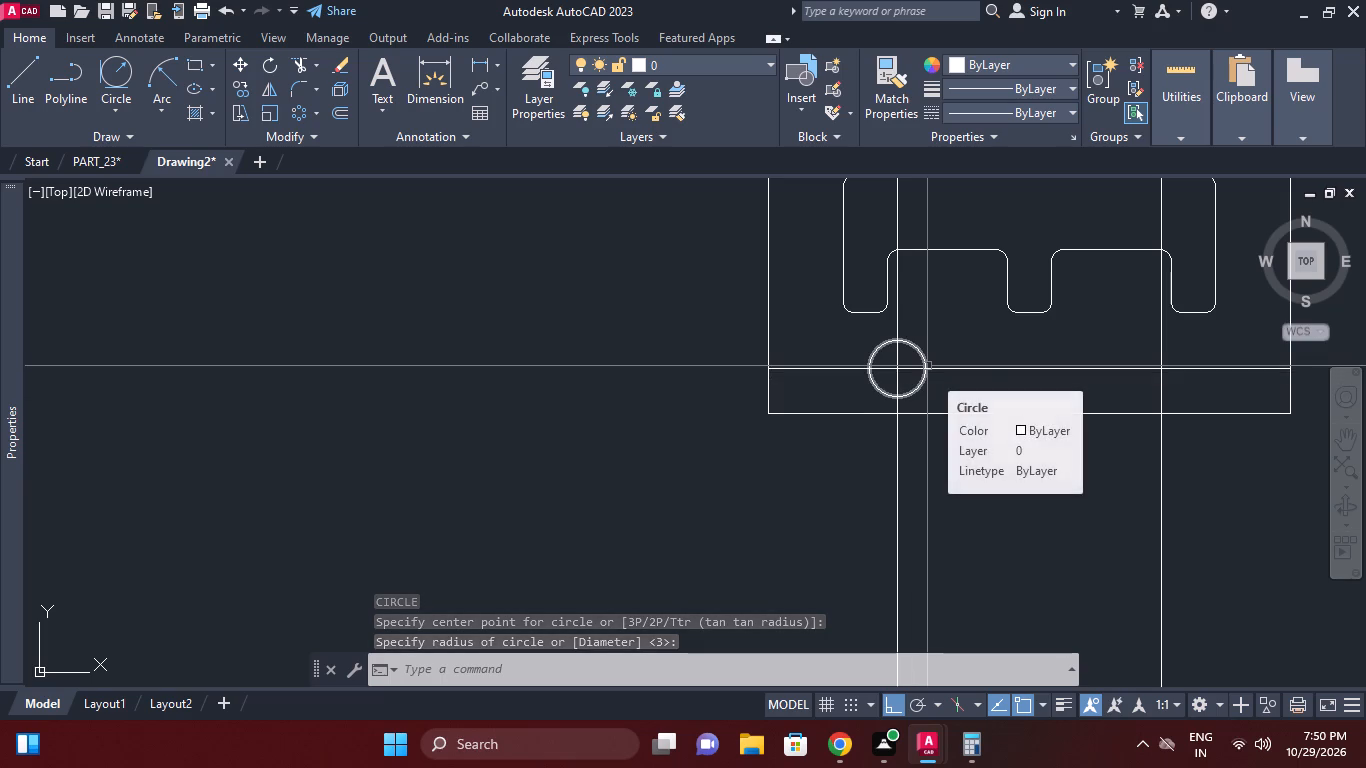
# Draw vertical lines from the circle's left and right quadrants down past the base view's bottom edge.
pyautogui.press('l')
pyautogui.press('space')
pyautogui.click(866, 368)
pyautogui.click(860, 432)
pyautogui.press('Escape')
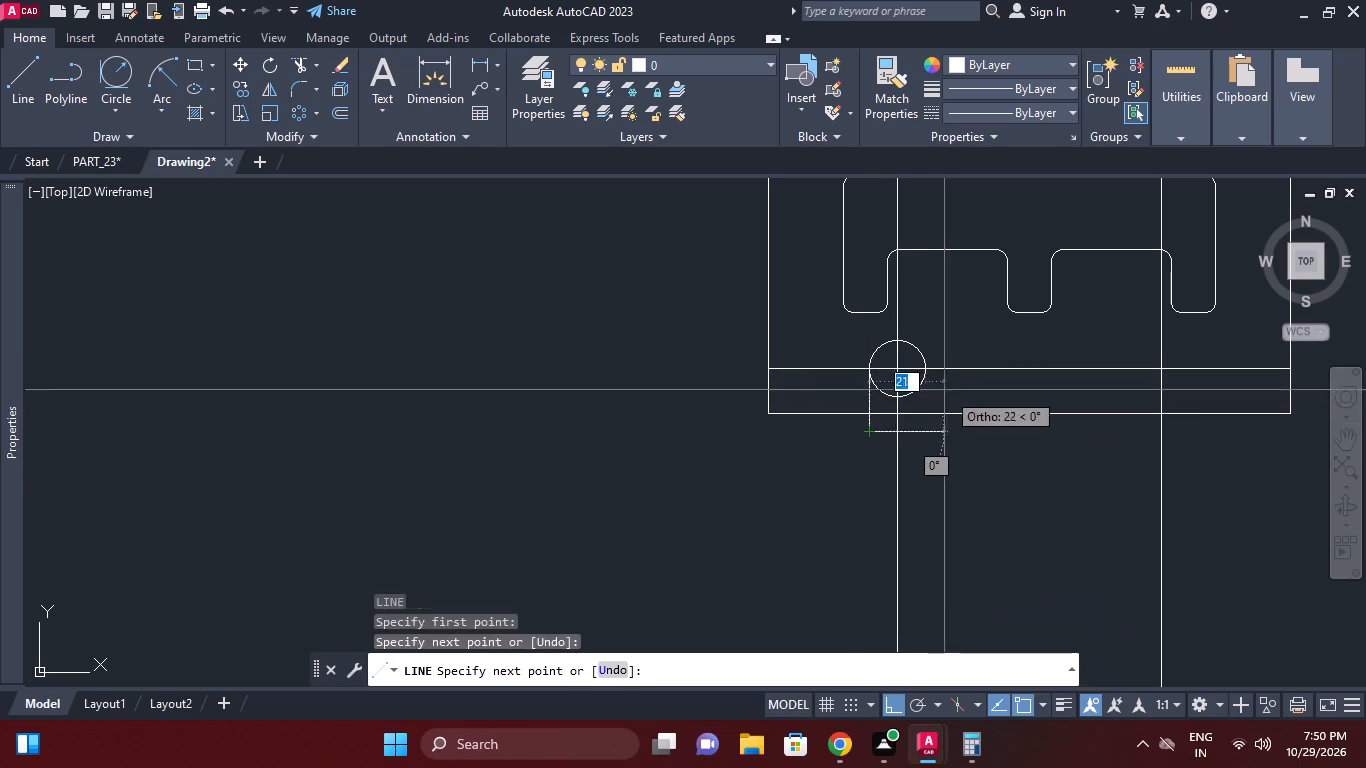
pyautogui.press('space')
pyautogui.click(927, 369)
pyautogui.click(929, 453)
pyautogui.press('Escape')
# Trim the circle's lower half, the bottom edge between the two vertical lines, and their overhanging ends to form an open slot.
pyautogui.middleClick(850, 422)
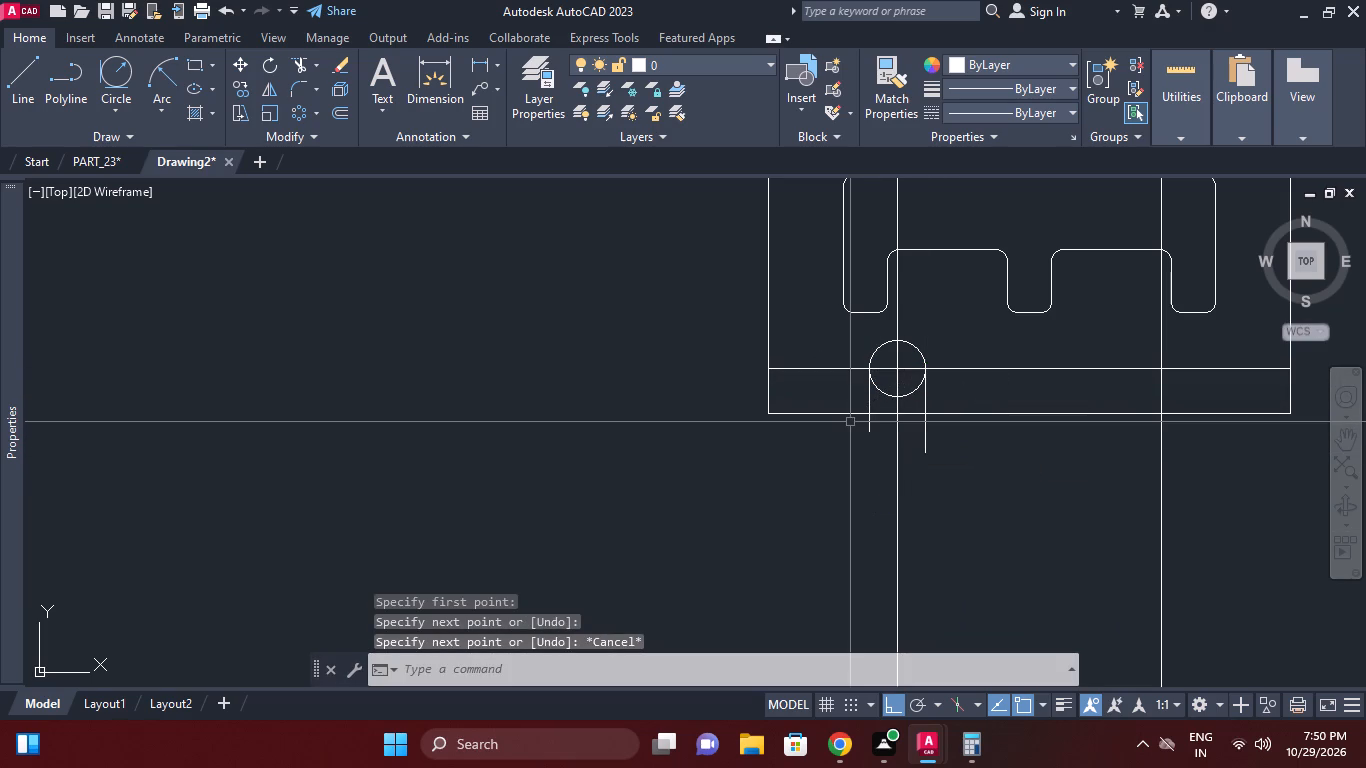
pyautogui.press('t')
pyautogui.press('r')
pyautogui.press('space')
pyautogui.press('space')
pyautogui.click(882, 391)
pyautogui.click(912, 396)
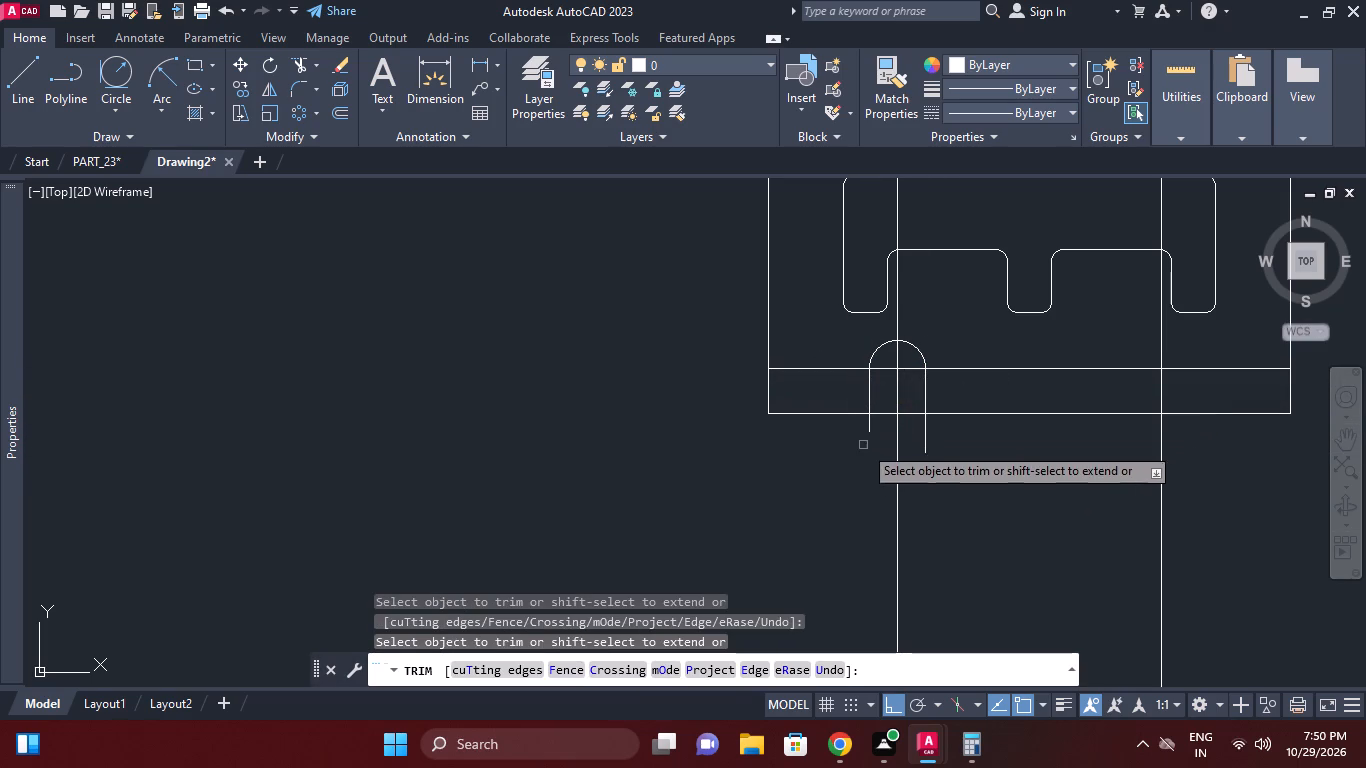
pyautogui.click(873, 426)
pyautogui.click(887, 415)
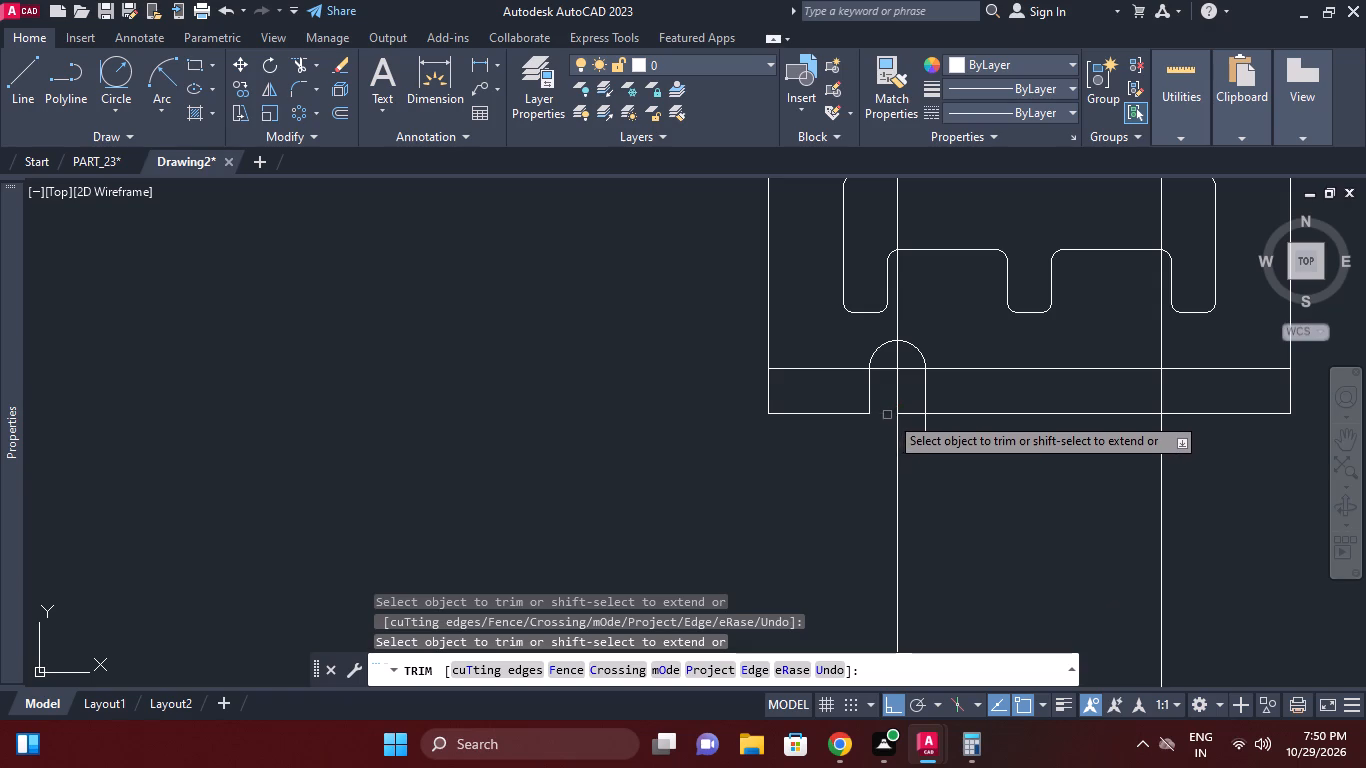
pyautogui.click(912, 410)
pyautogui.click(917, 438)
pyautogui.click(929, 434)
pyautogui.press('Escape')
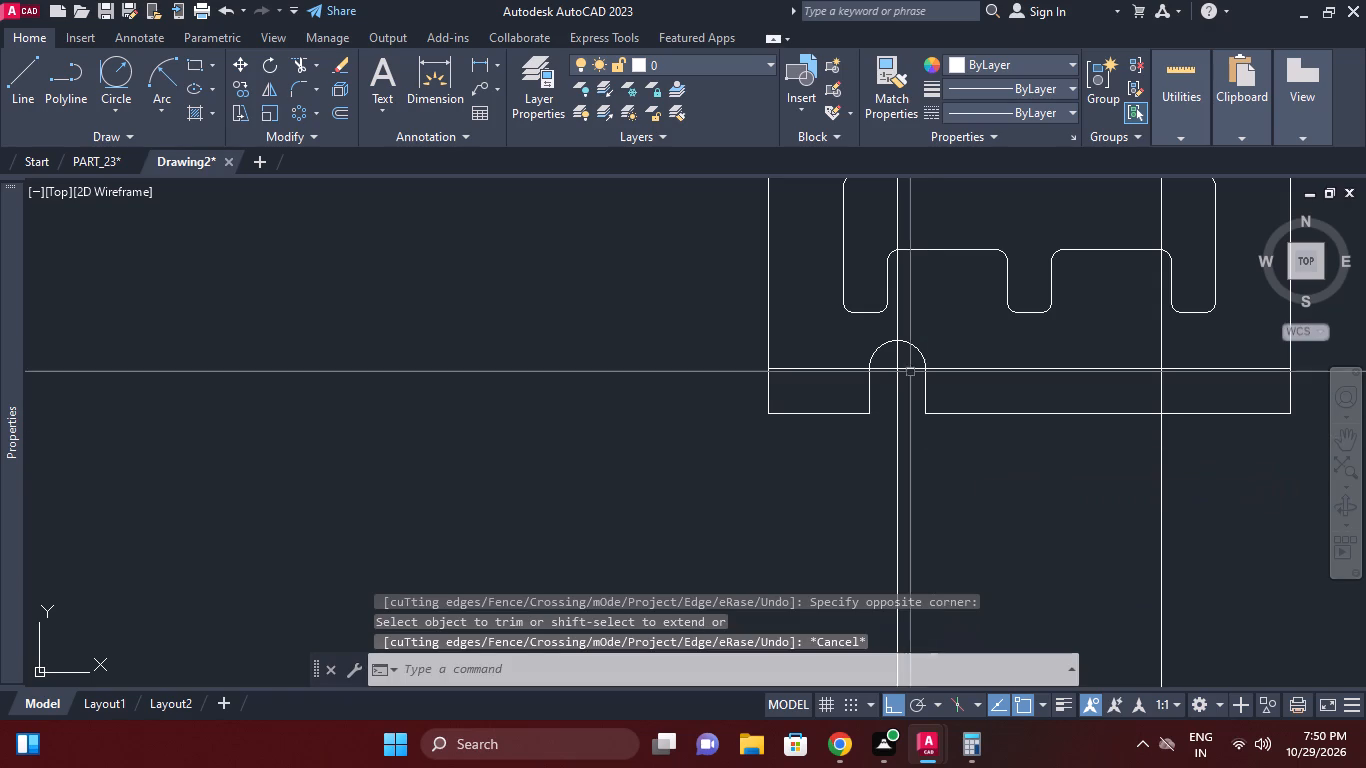
# Mirror the round-topped slot about the vertical axis through the middle foot's centre, keeping the original.
pyautogui.click(858, 332)
pyautogui.click(966, 430)
pyautogui.middleClick(992, 425)
pyautogui.write('MI')
pyautogui.press('space')
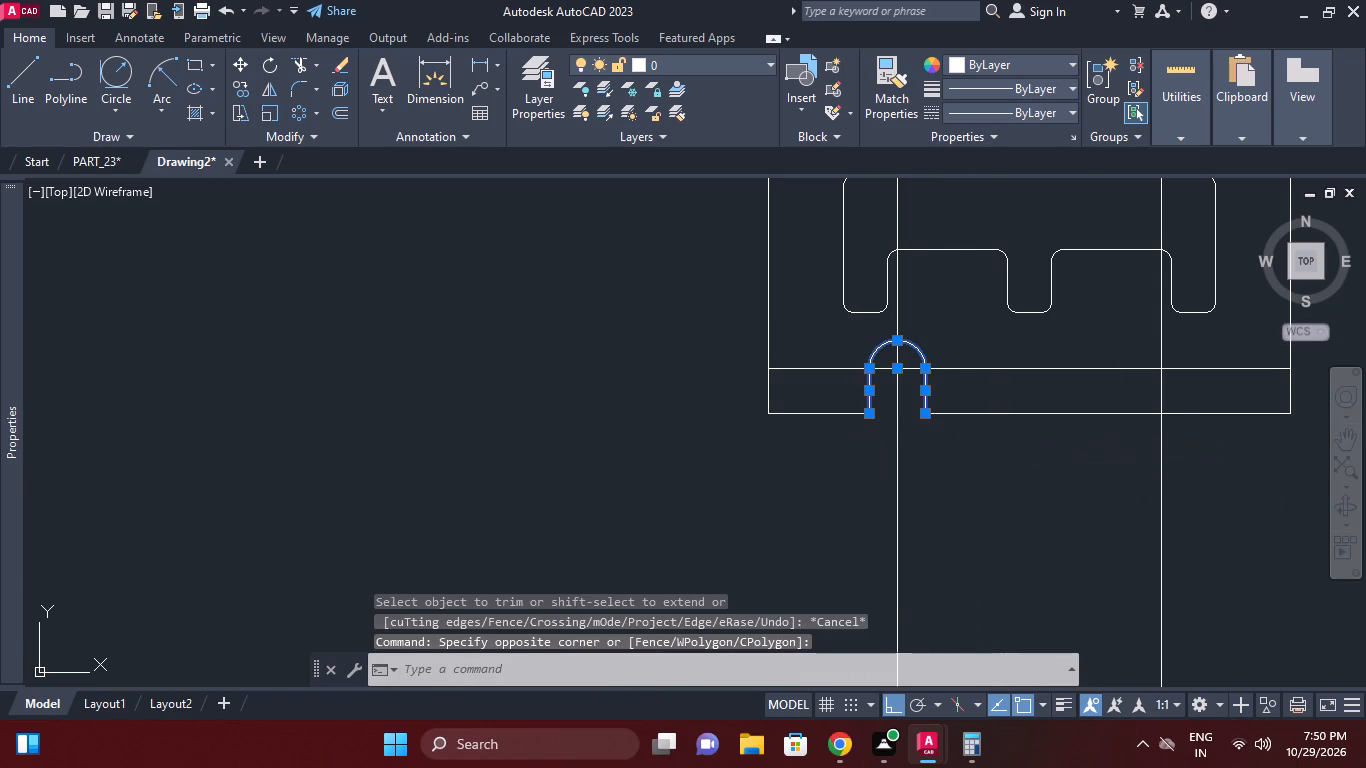
pyautogui.click(1043, 417)
pyautogui.press('Escape')
pyautogui.press('space')
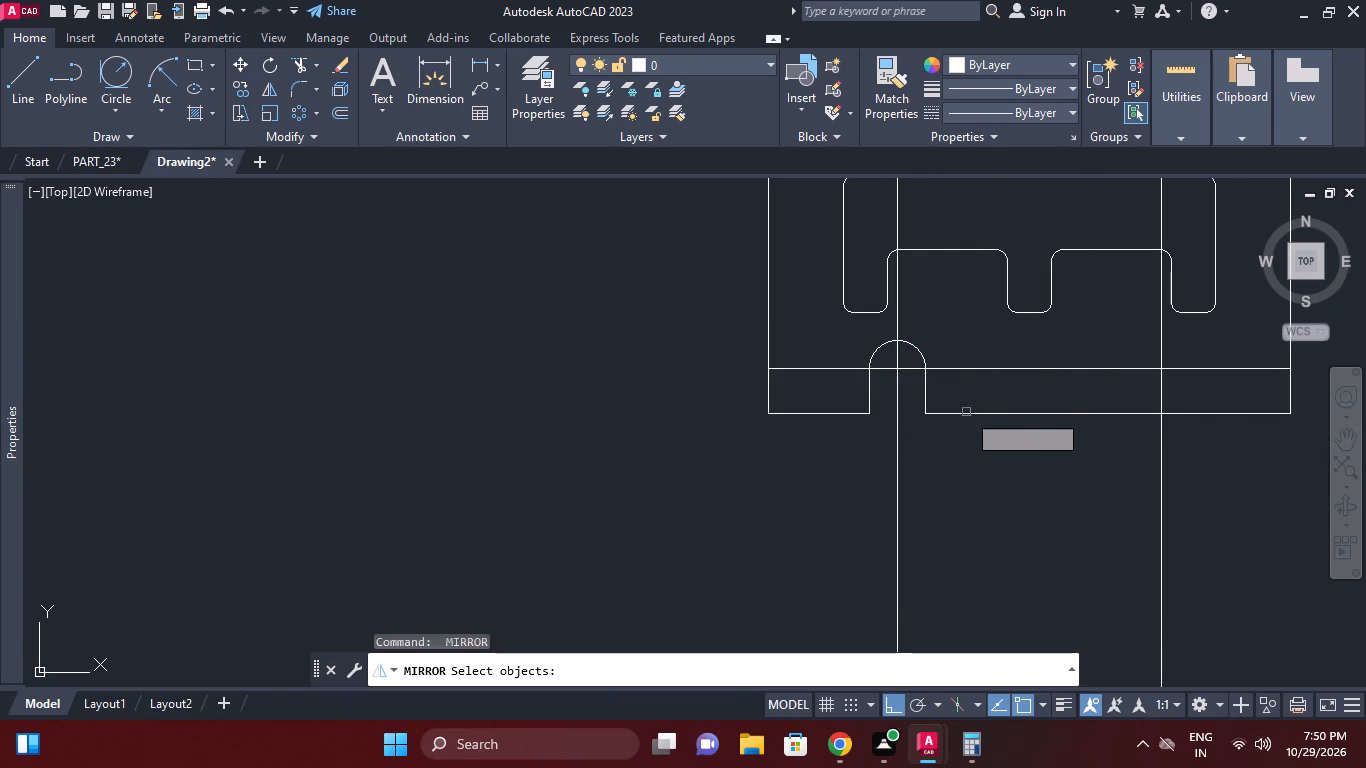
pyautogui.press('p')
pyautogui.press('space')
pyautogui.press('space')
pyautogui.write('MID')
pyautogui.press('space')
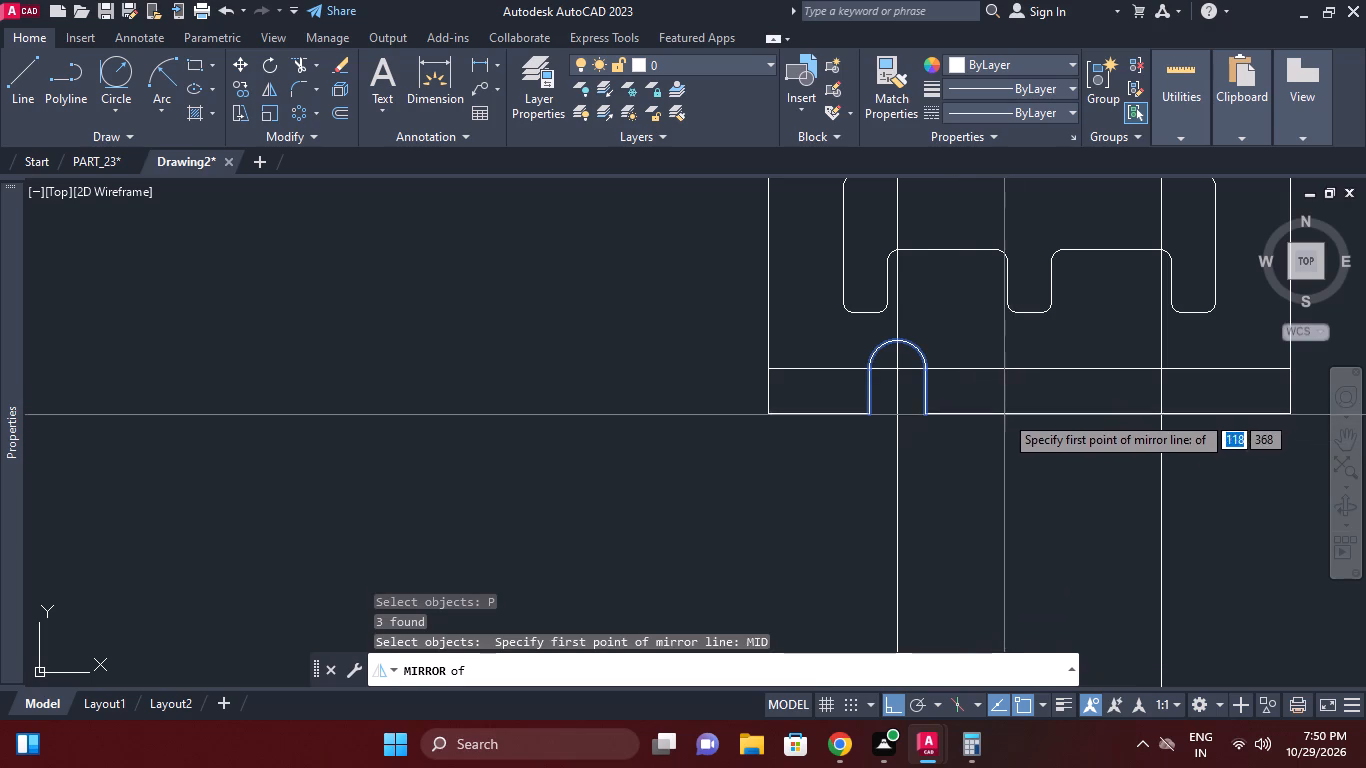
pyautogui.click(1030, 315)
pyautogui.click(1029, 411)
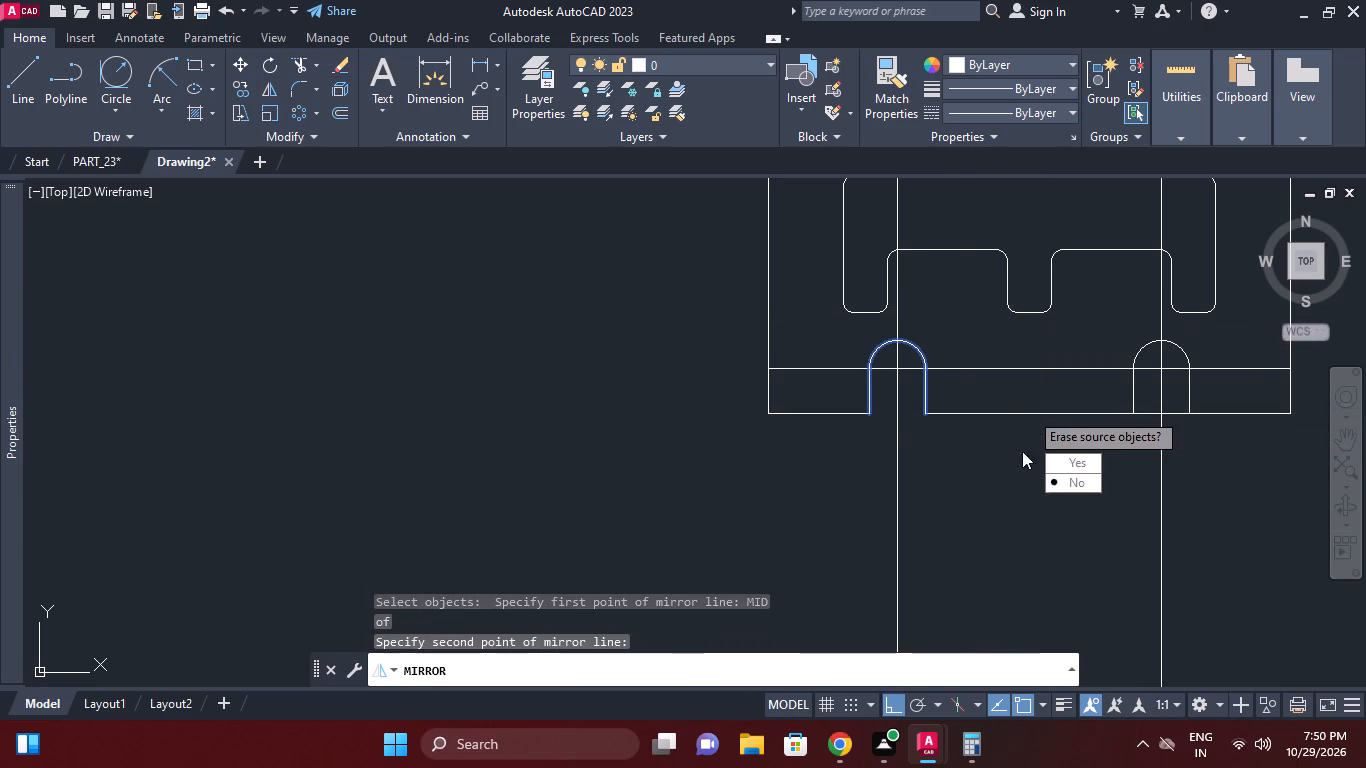
pyautogui.moveTo(1078, 480); pyautogui.dragTo(1029, 412)
# Trim the base view's bottom edge between the sides of the right slot.
pyautogui.moveTo(1008, 402); pyautogui.dragTo(899, 415, button='middle')
pyautogui.press('Escape')
pyautogui.press('r')
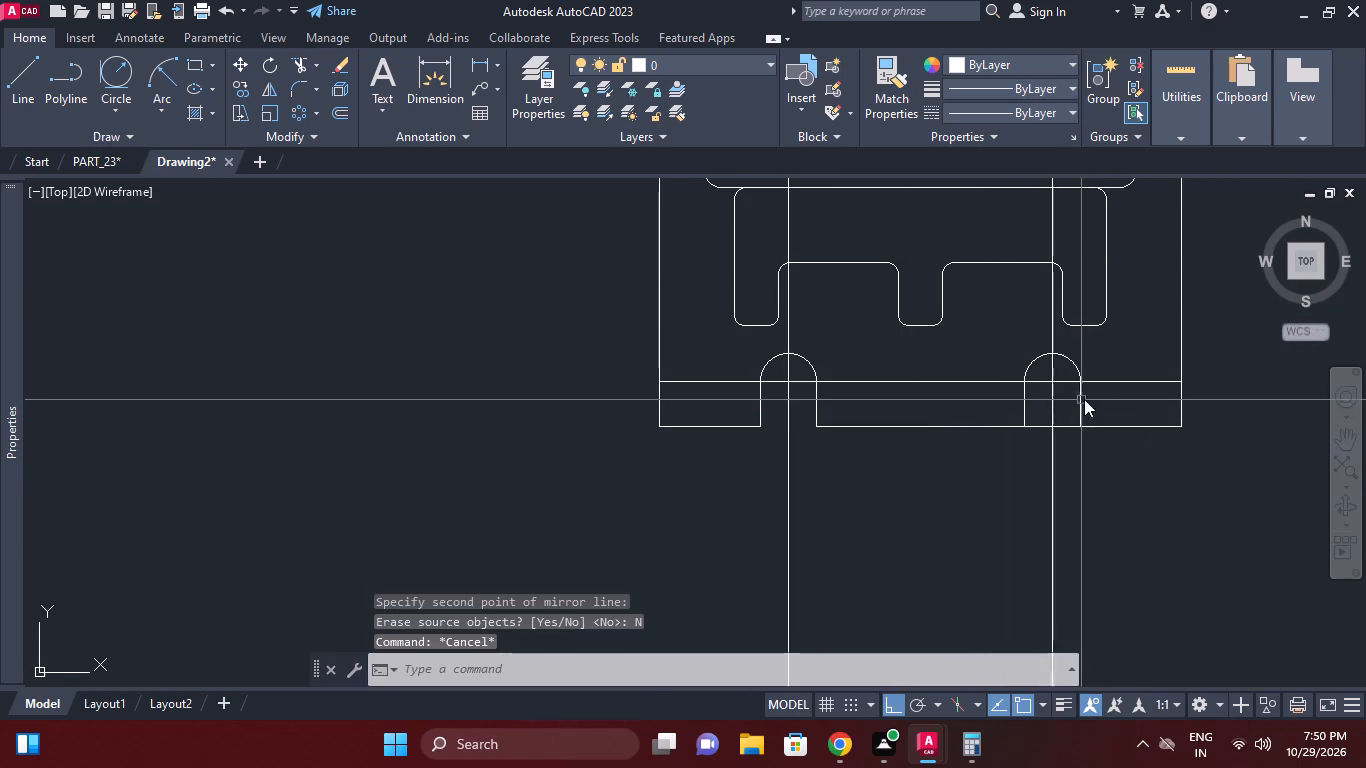
pyautogui.press('space')
pyautogui.press('space')
pyautogui.press('Escape')
pyautogui.write('TR')
pyautogui.press('space')
pyautogui.press('space')
pyautogui.click(1039, 424)
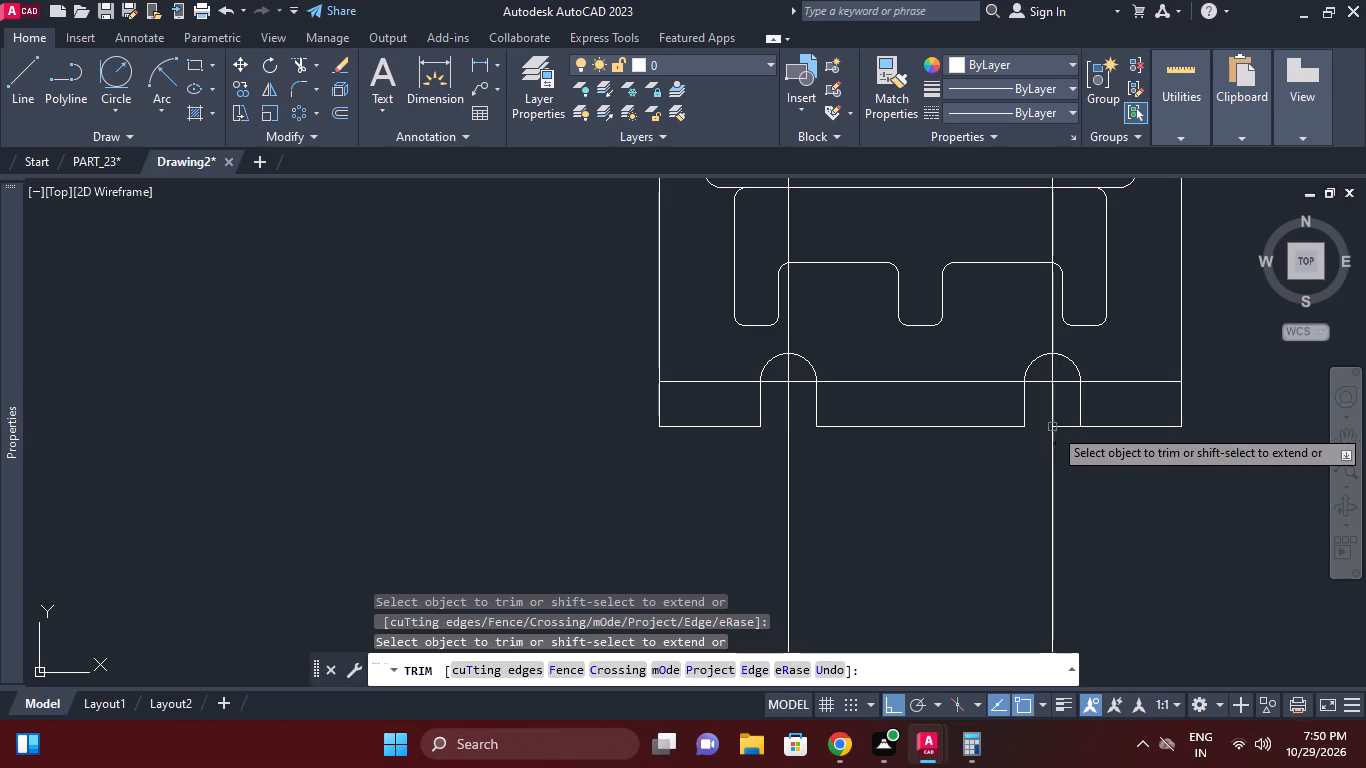
pyautogui.click(1059, 428)
pyautogui.press('Escape')
# Erase both vertical construction lines and the horizontal offset line from the base view.
pyautogui.scroll(-1, 1117, 445)
pyautogui.middleClick(1117, 445)
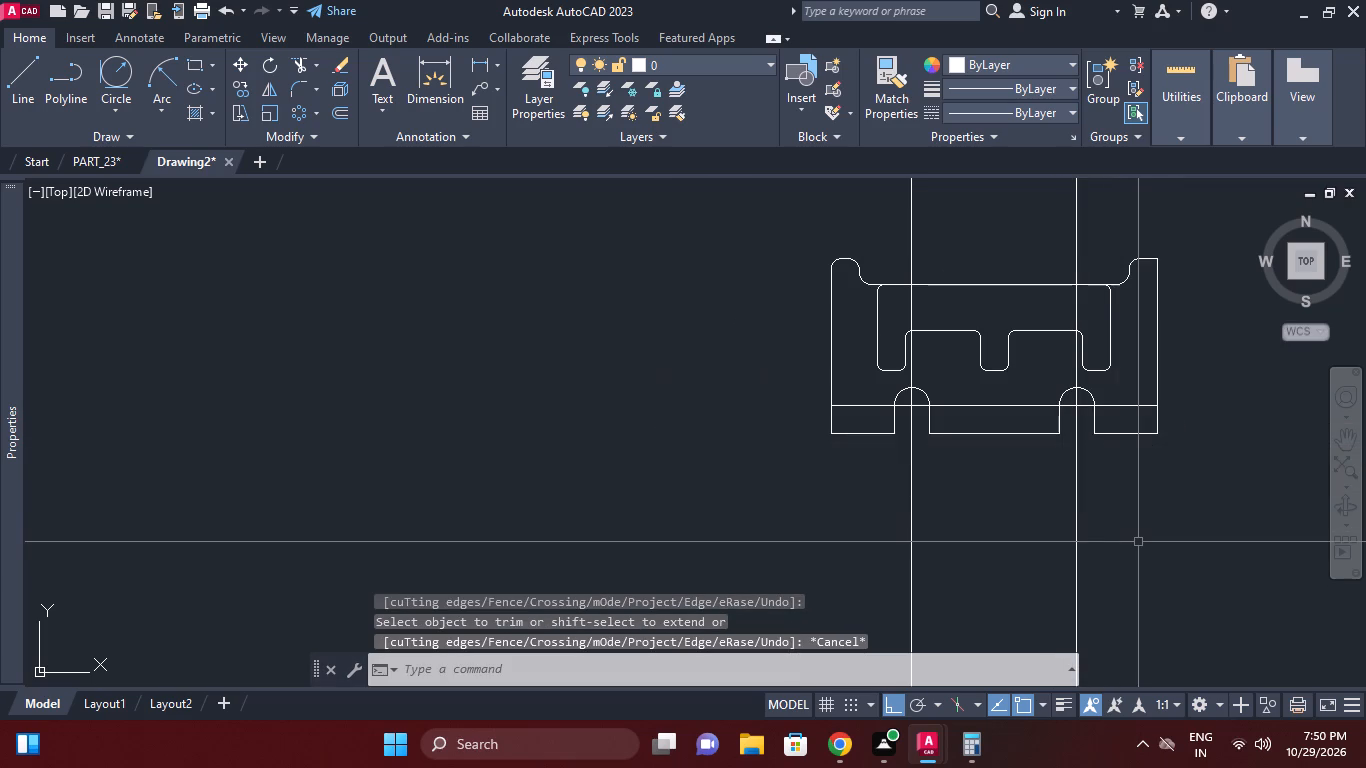
pyautogui.click(1126, 542)
pyautogui.click(1028, 521)
pyautogui.press('e')
pyautogui.press('space')
pyautogui.click(984, 558)
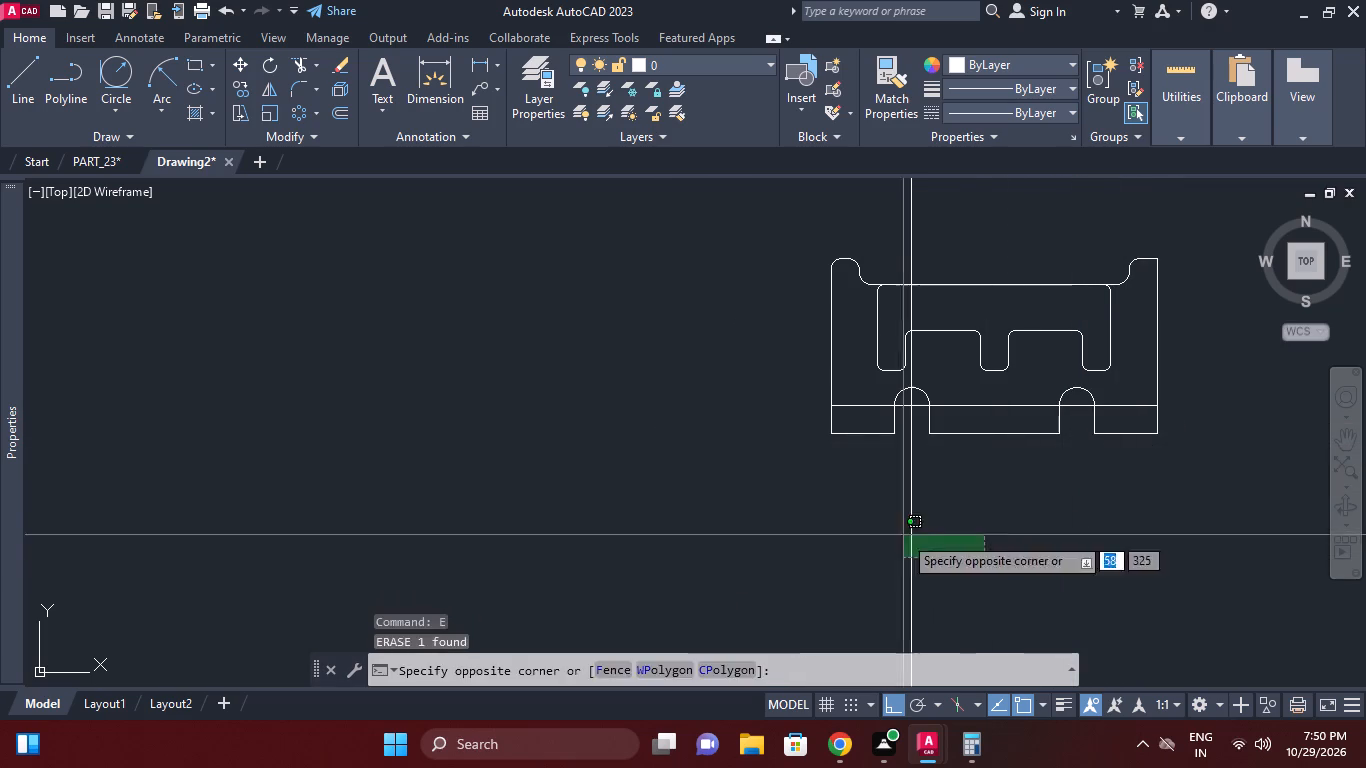
pyautogui.click(903, 535)
pyautogui.press('e')
pyautogui.press('space')
pyautogui.click(996, 406)
pyautogui.write('E')
pyautogui.press('space')
pyautogui.press('Escape')
# Hatch the three-footed leg outline in the base view with the ANSI31 pattern at scale 32.
pyautogui.middleClick(991, 403)
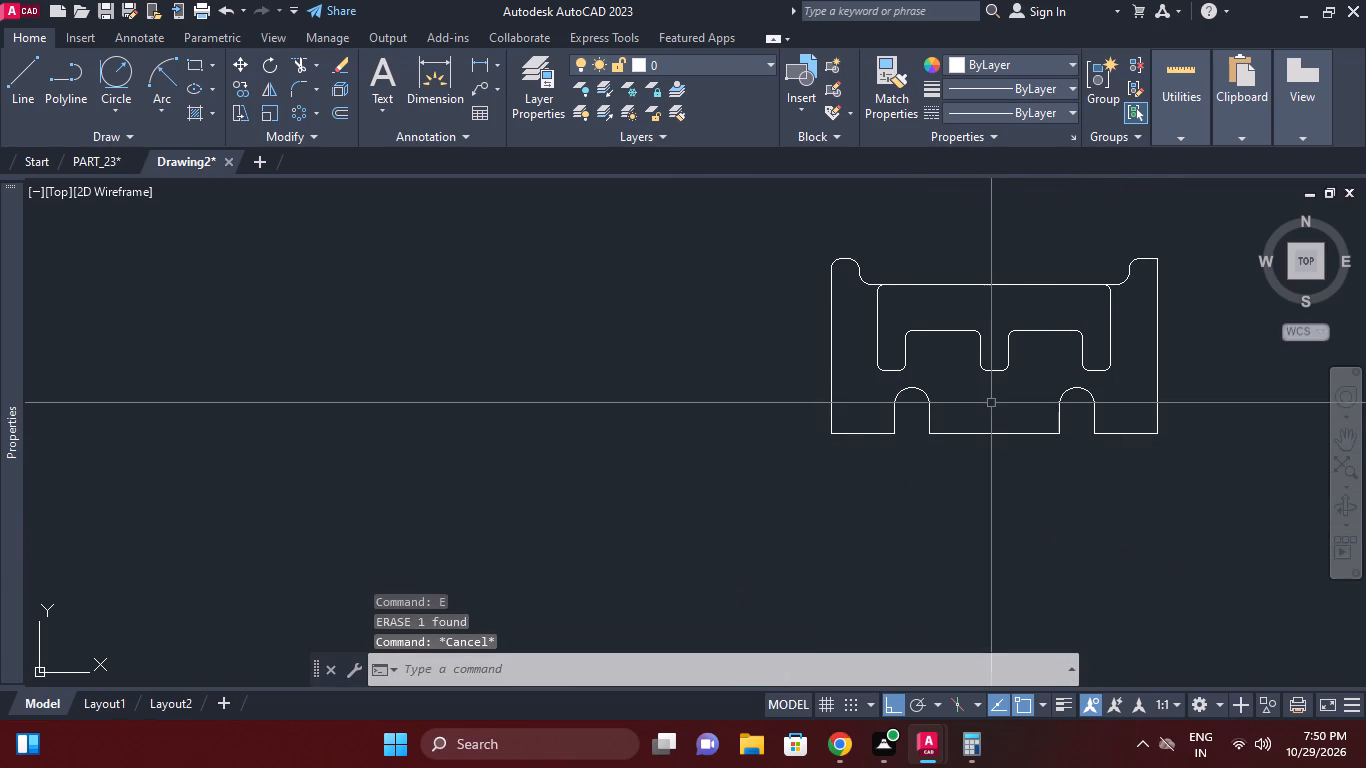
pyautogui.write('H')
pyautogui.press('space')
pyautogui.click(993, 327)
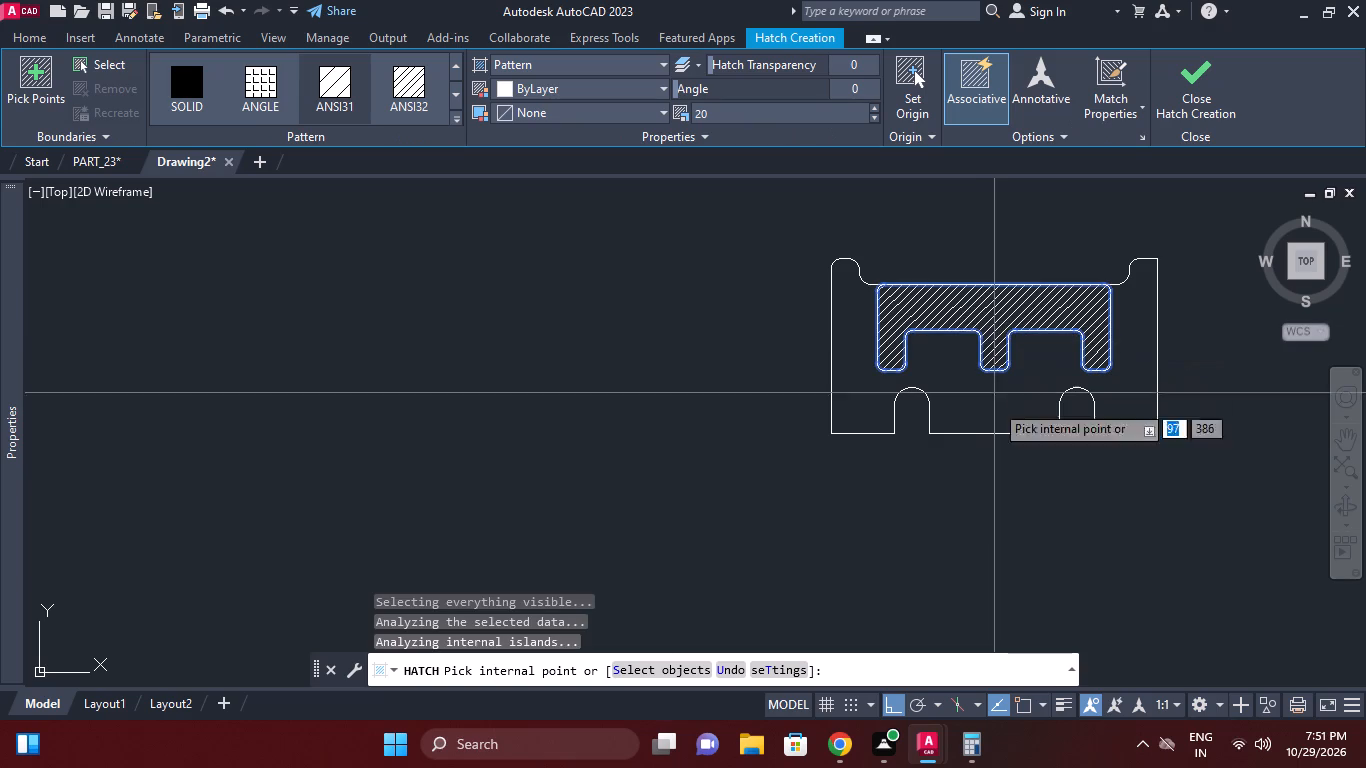
pyautogui.click(877, 109)
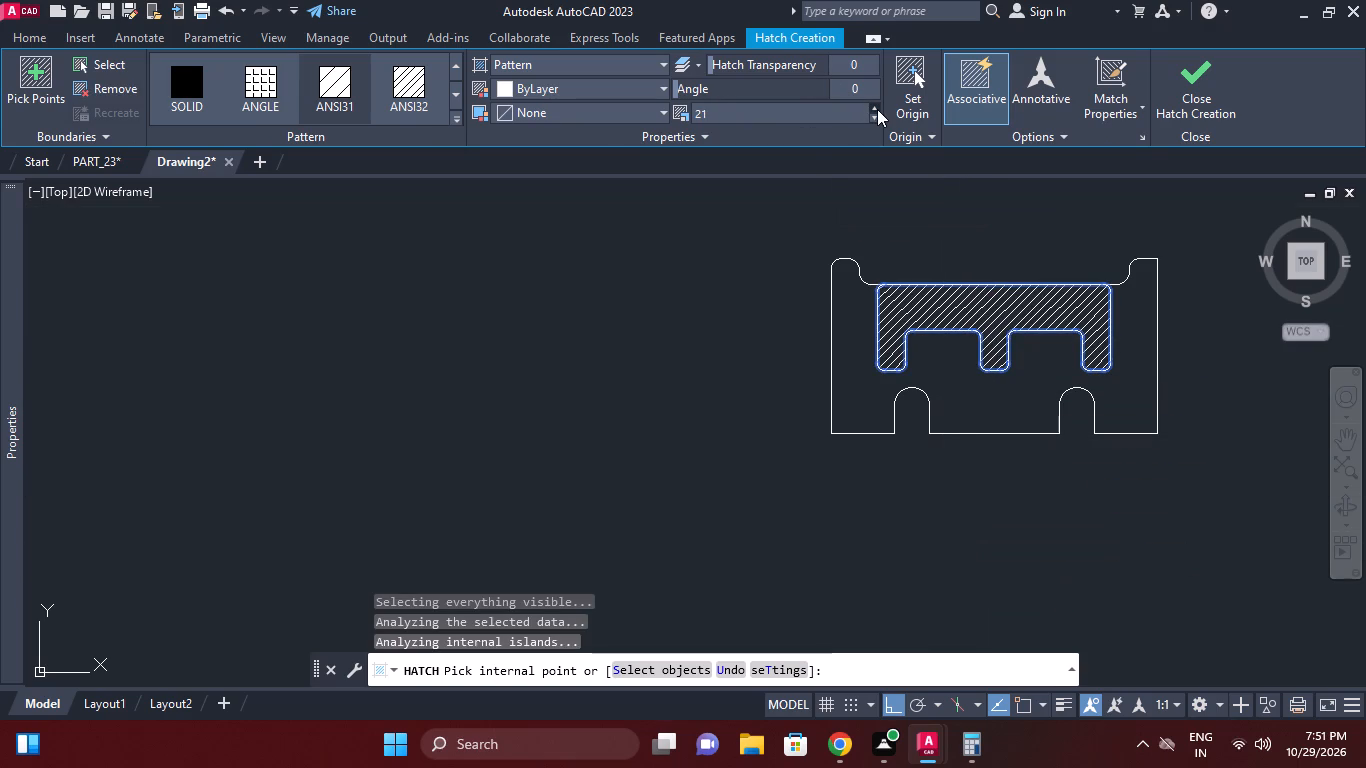
pyautogui.press('Escape')
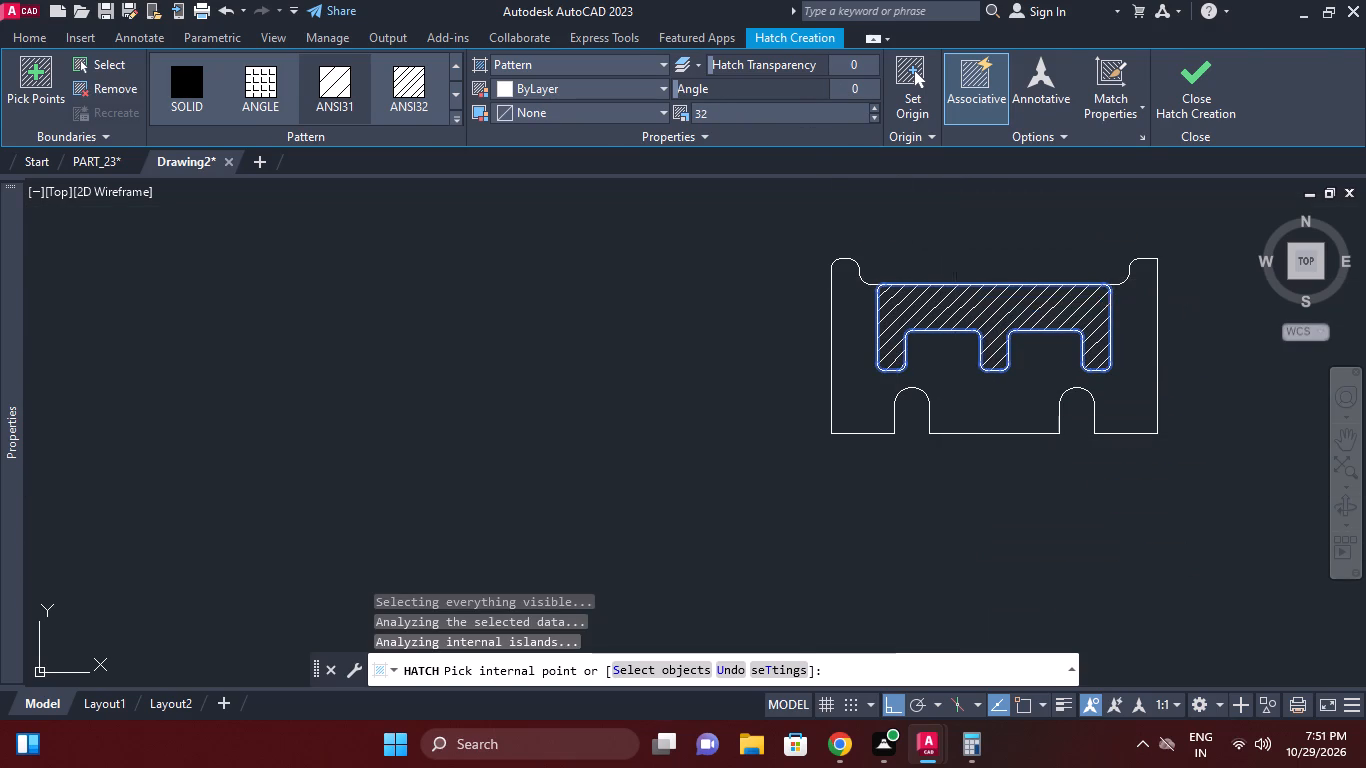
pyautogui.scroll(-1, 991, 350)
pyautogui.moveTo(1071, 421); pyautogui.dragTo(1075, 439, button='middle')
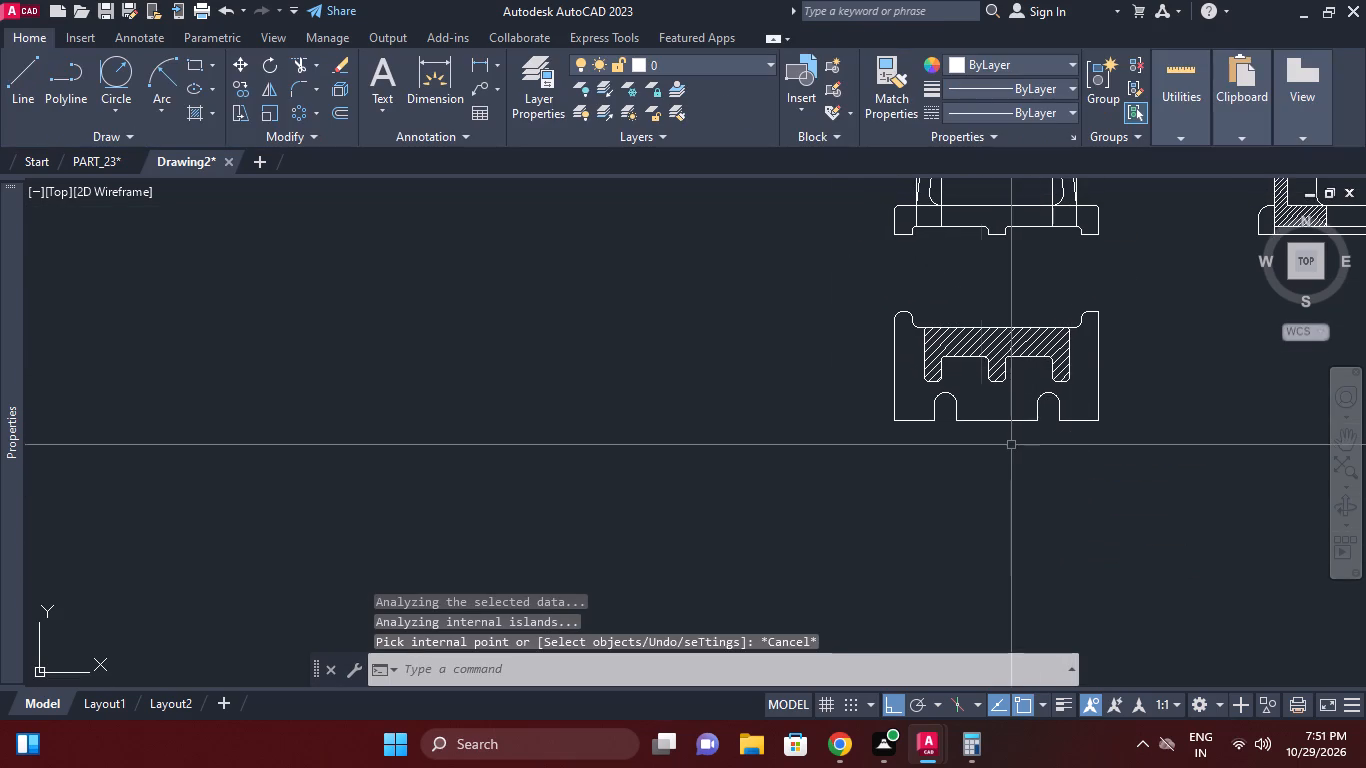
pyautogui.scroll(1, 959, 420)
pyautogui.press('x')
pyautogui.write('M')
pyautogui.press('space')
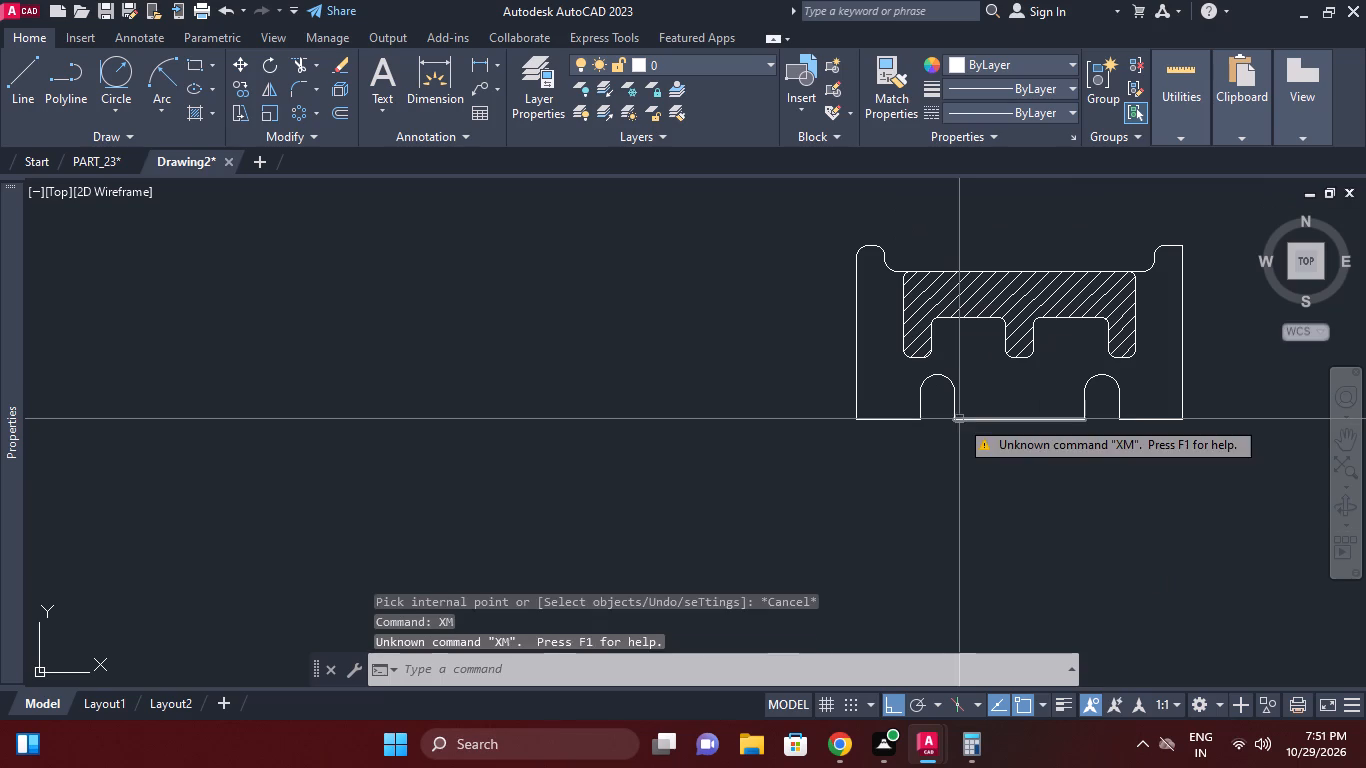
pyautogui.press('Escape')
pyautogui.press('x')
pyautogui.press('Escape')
# Add centre marks to the rounded tops of both slots in the base view.
pyautogui.write('CM')
pyautogui.press('space')
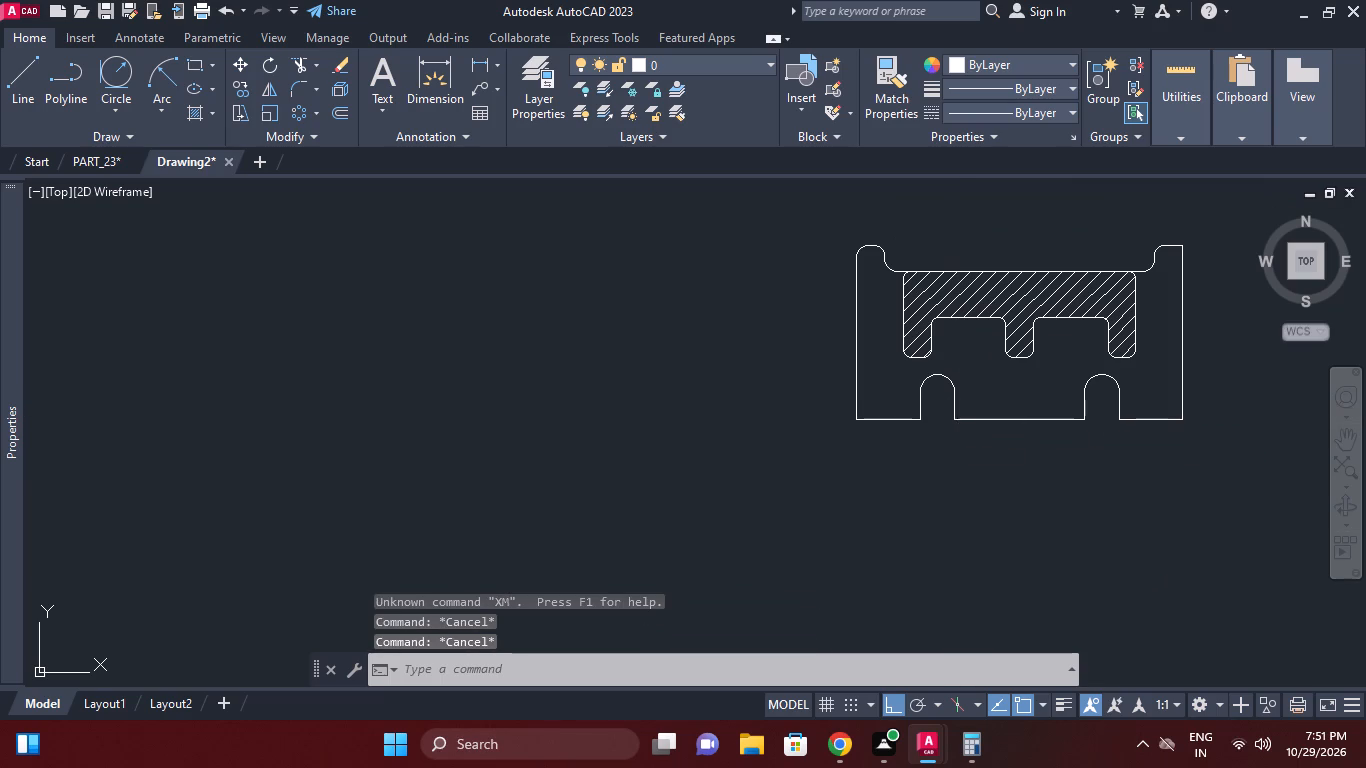
pyautogui.click(935, 374)
pyautogui.click(1104, 377)
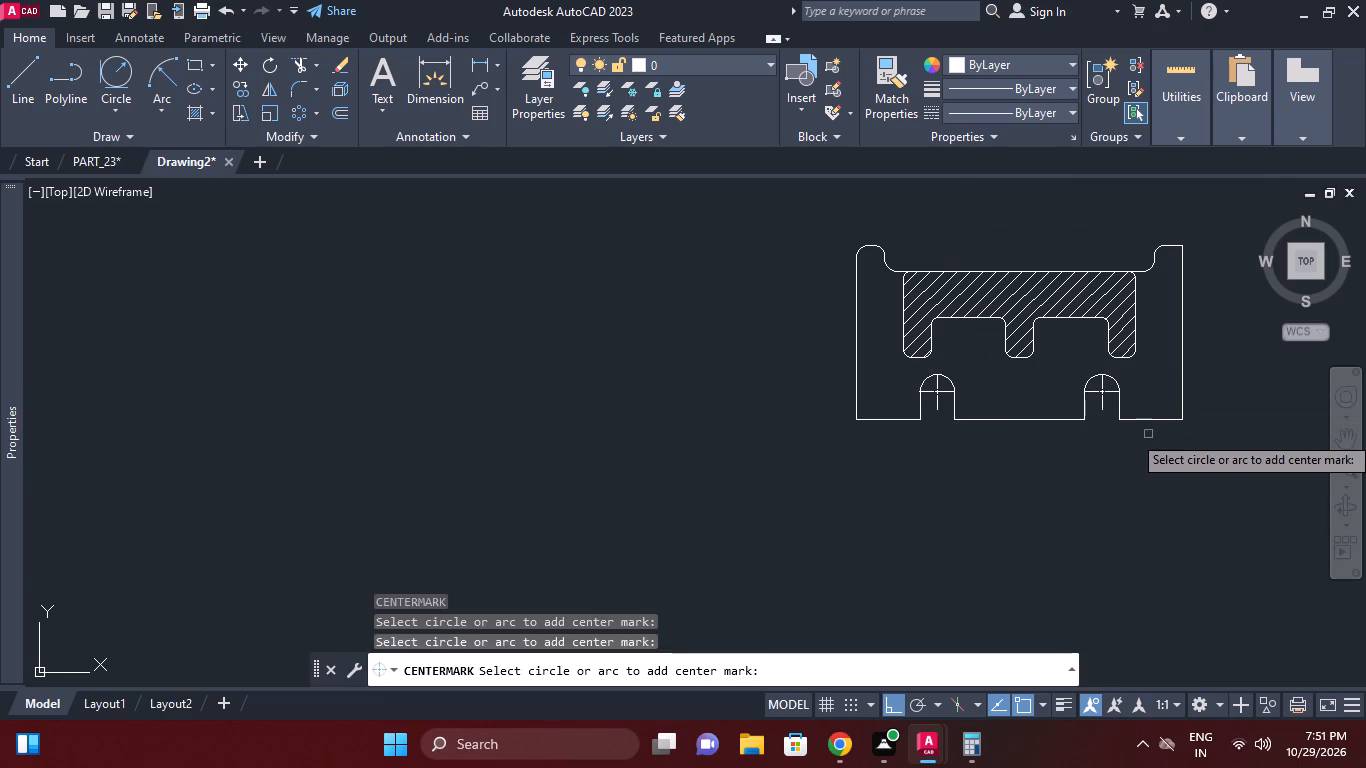
pyautogui.press('Escape')
# Erase the leftover construction geometry near the front view.
pyautogui.moveTo(1145, 432); pyautogui.dragTo(1103, 450, button='middle')
pyautogui.scroll(-3, 1145, 432)
pyautogui.moveTo(1106, 475); pyautogui.dragTo(994, 506, button='middle')
pyautogui.scroll(1, 1006, 316)
pyautogui.moveTo(1006, 316); pyautogui.dragTo(1004, 390, button='middle')
pyautogui.click(996, 313)
pyautogui.click(786, 259)
pyautogui.press('e')
pyautogui.press('space')
# Move the whole base view slightly upward, closer beneath the front view.
pyautogui.middleClick(972, 339)
pyautogui.scroll(-1, 972, 339)
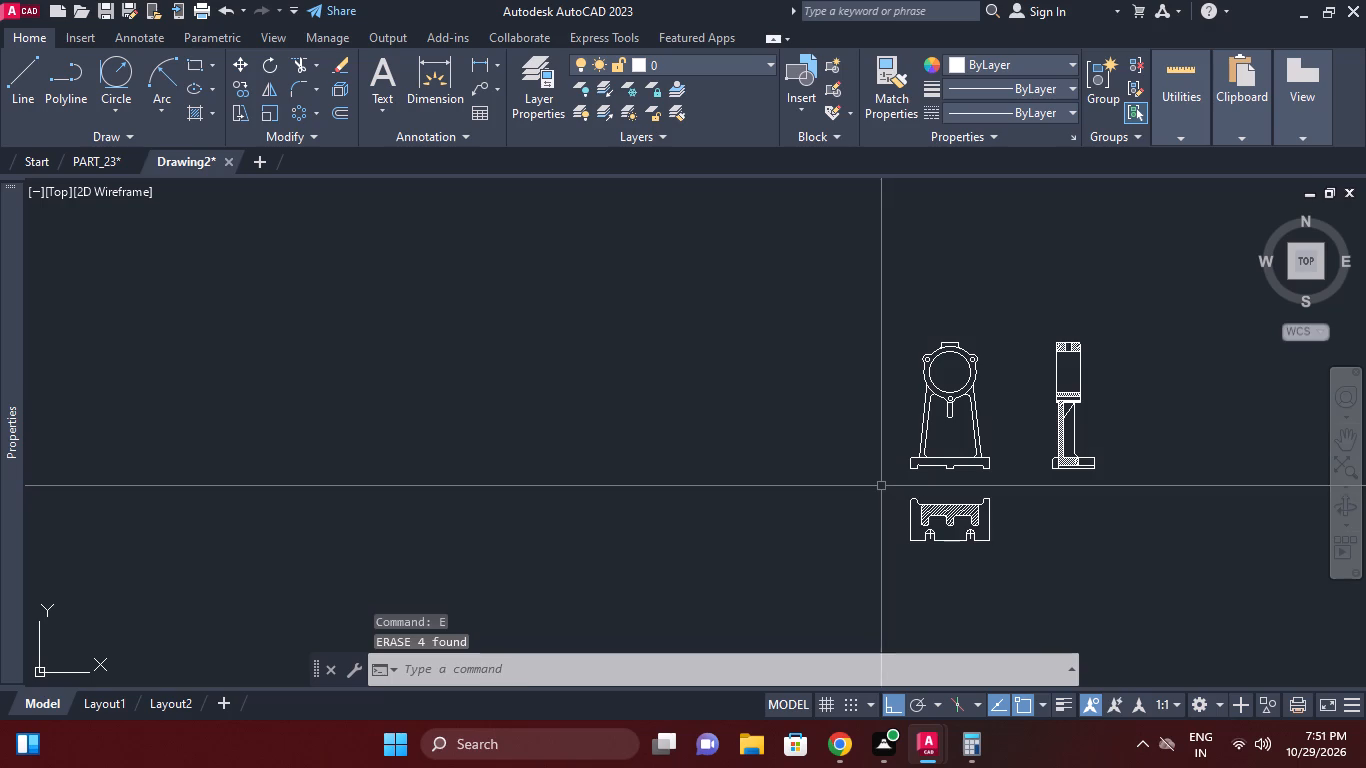
pyautogui.click(880, 481)
pyautogui.click(1031, 559)
pyautogui.press('m')
pyautogui.press('space')
pyautogui.click(1070, 564)
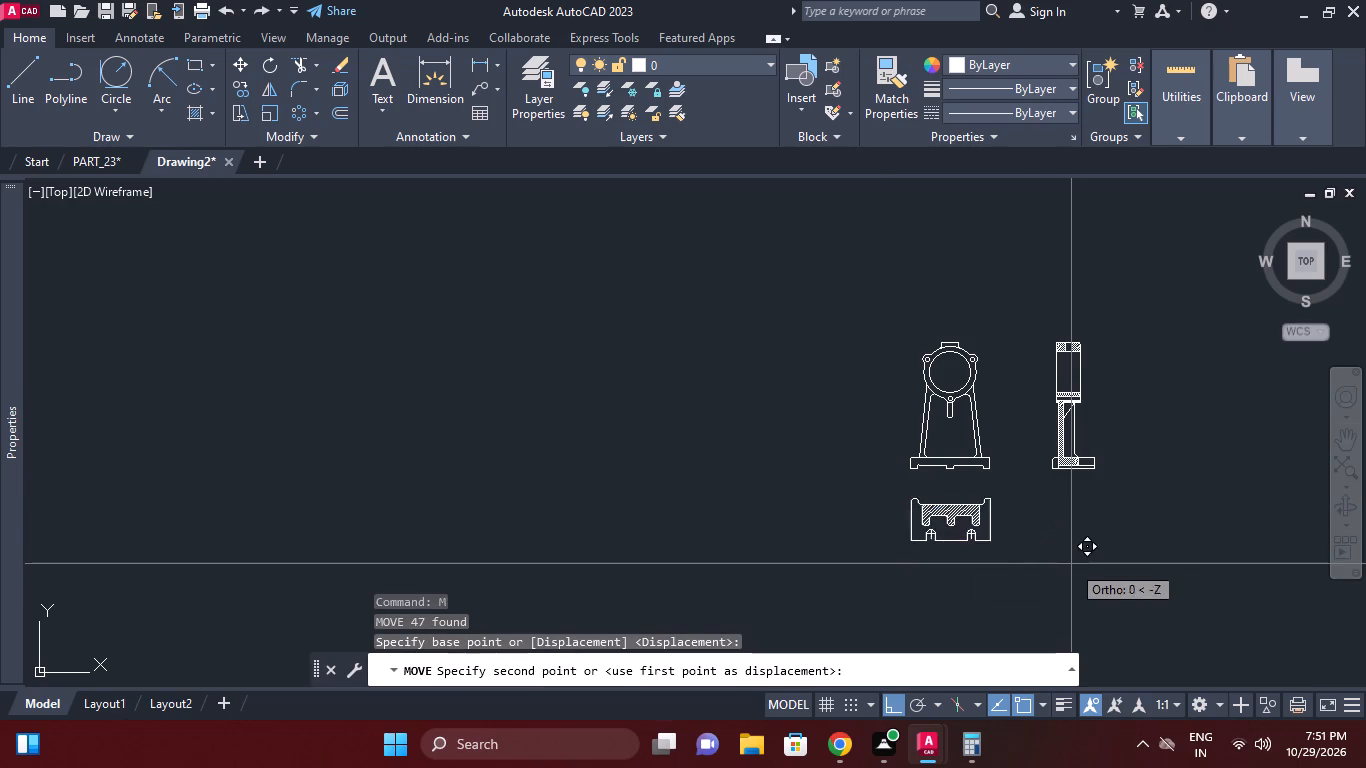
pyautogui.click(1070, 554)
pyautogui.press('Escape')
# Move the whole sectional side view slightly closer to the front view, keeping it level.
pyautogui.moveTo(1100, 497); pyautogui.dragTo(1099, 474)
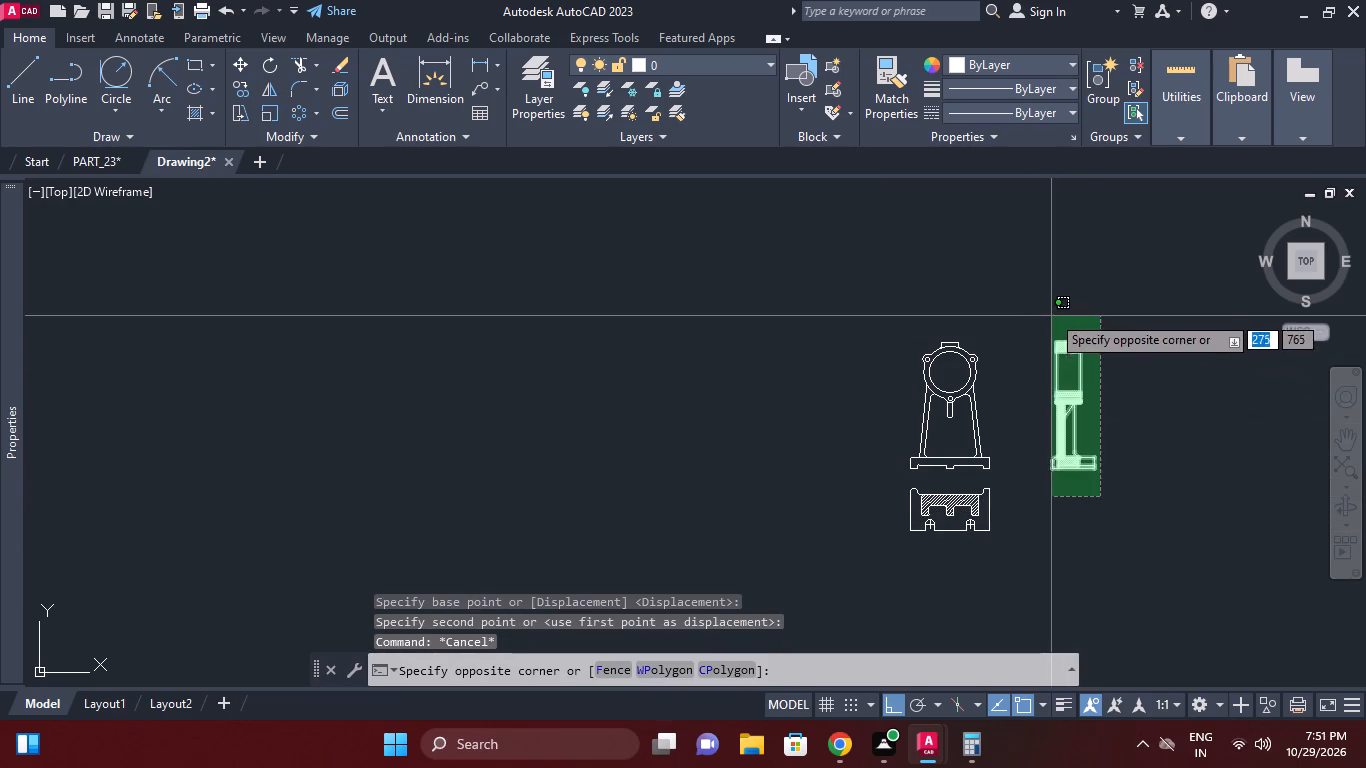
pyautogui.click(1040, 299)
pyautogui.press('space')
pyautogui.click(1125, 426)
pyautogui.click(1111, 426)
pyautogui.scroll(1, 1006, 469)
pyautogui.moveTo(1003, 469); pyautogui.dragTo(985, 451, button='middle')
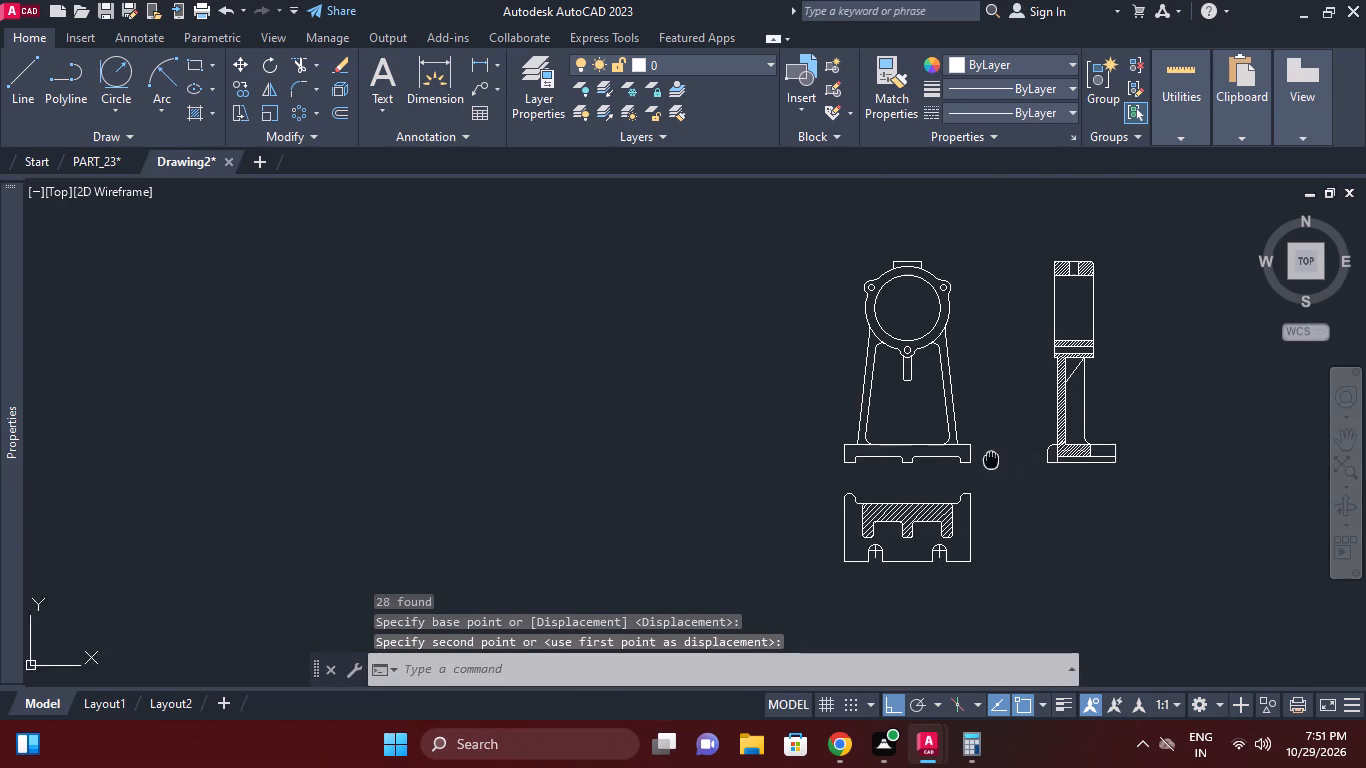
pyautogui.moveTo(985, 451); pyautogui.dragTo(984, 448, button='middle')
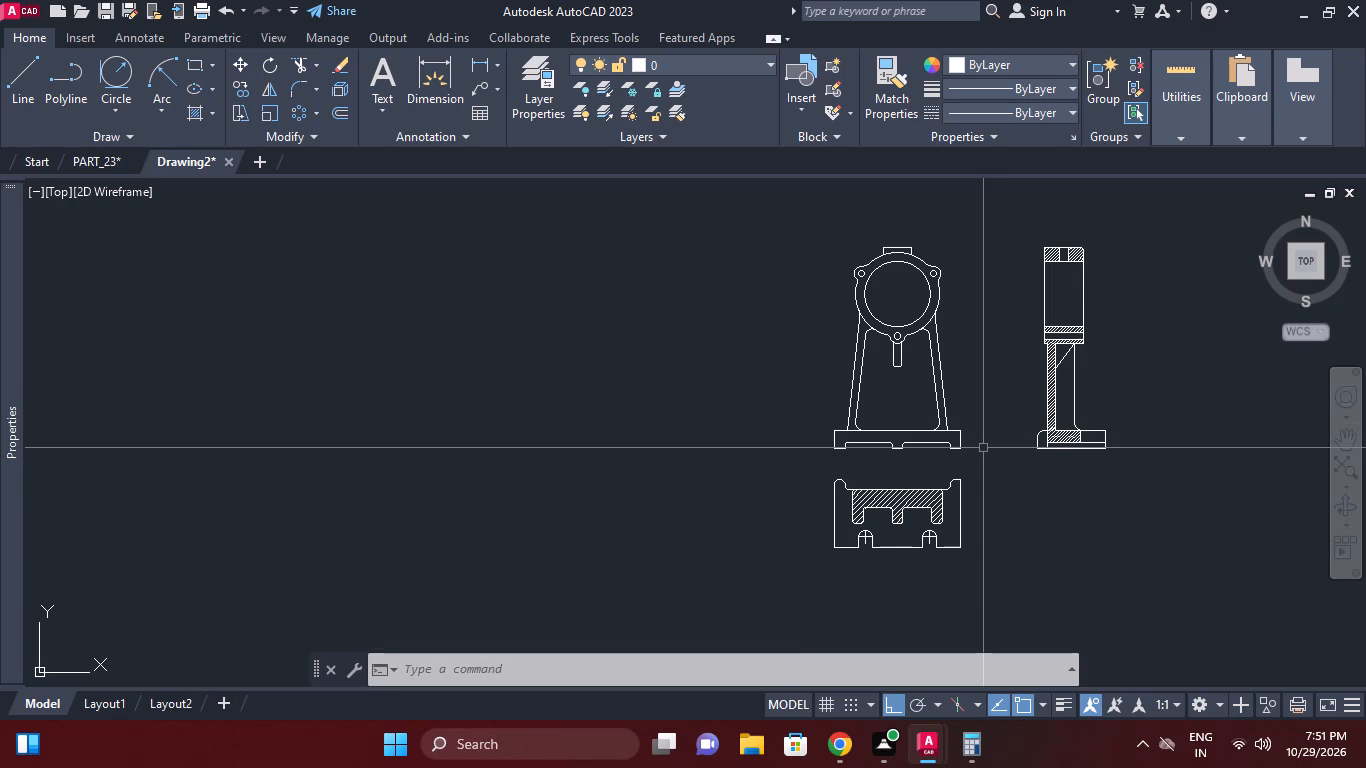
# Add a radius dimension to the fillet where the top boss's left side meets the ring in the front view.
pyautogui.moveTo(879, 313); pyautogui.dragTo(889, 371, button='middle')
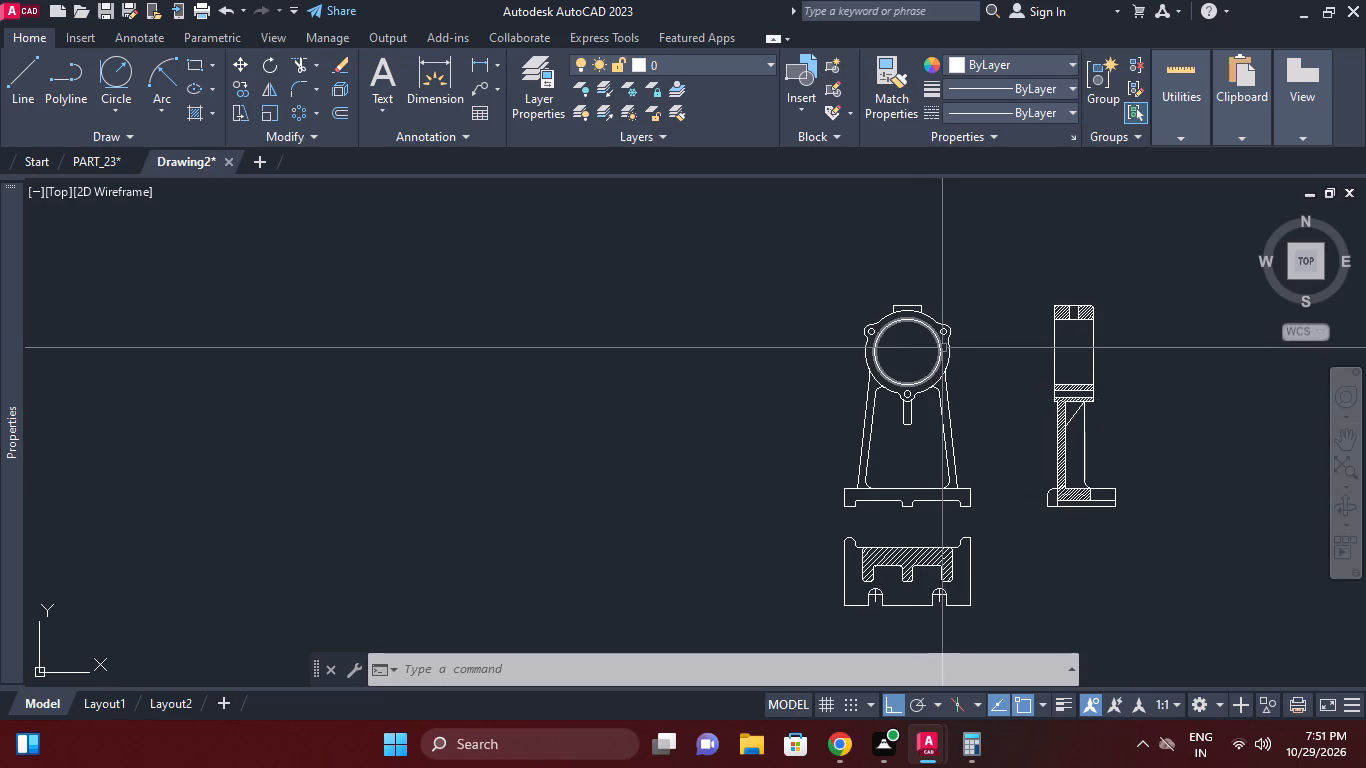
pyautogui.scroll(3, 897, 329)
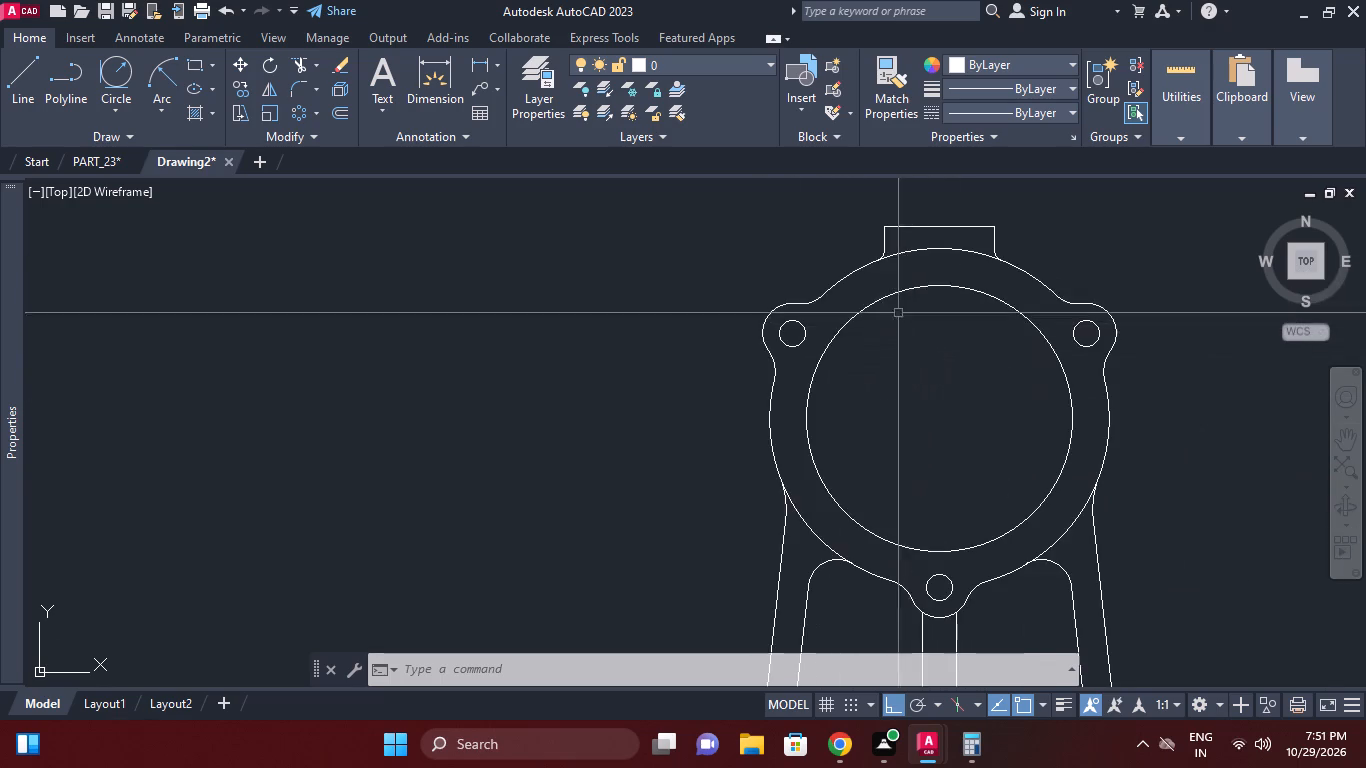
pyautogui.moveTo(907, 277); pyautogui.dragTo(903, 415, button='middle')
pyautogui.click(496, 65)
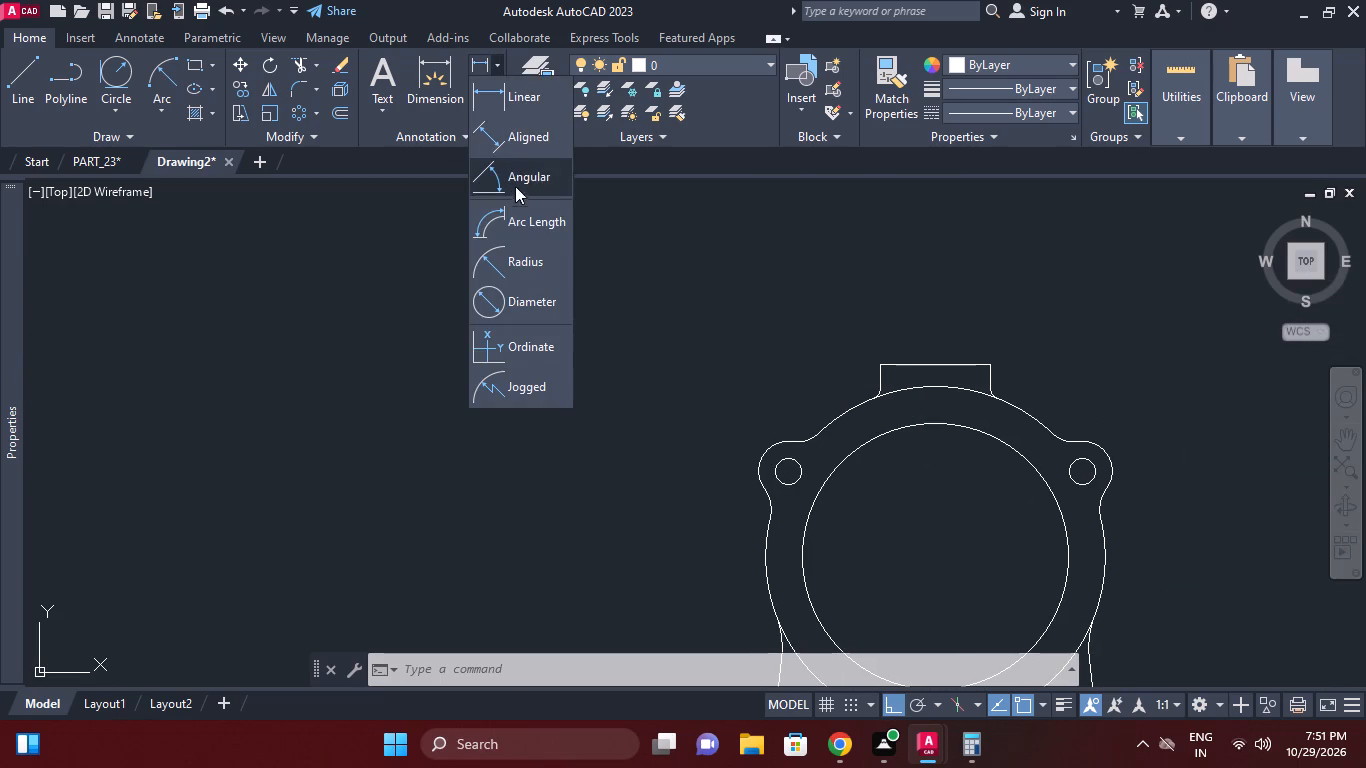
pyautogui.click(528, 262)
pyautogui.scroll(2, 894, 396)
pyautogui.click(858, 385)
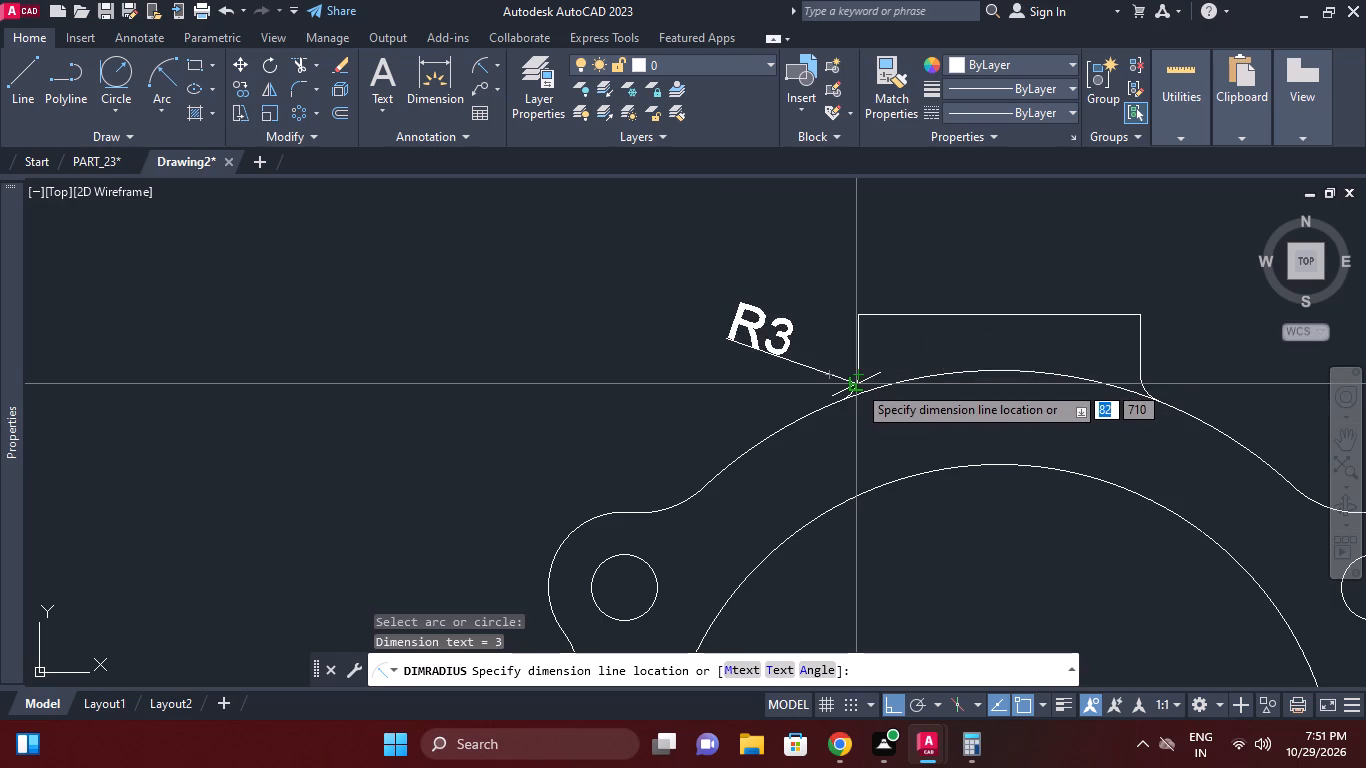
pyautogui.click(857, 384)
# Add a radius dimension to the outer arc of the ring's upper-left lug, with the label above it.
pyautogui.moveTo(934, 373); pyautogui.dragTo(930, 324, button='middle')
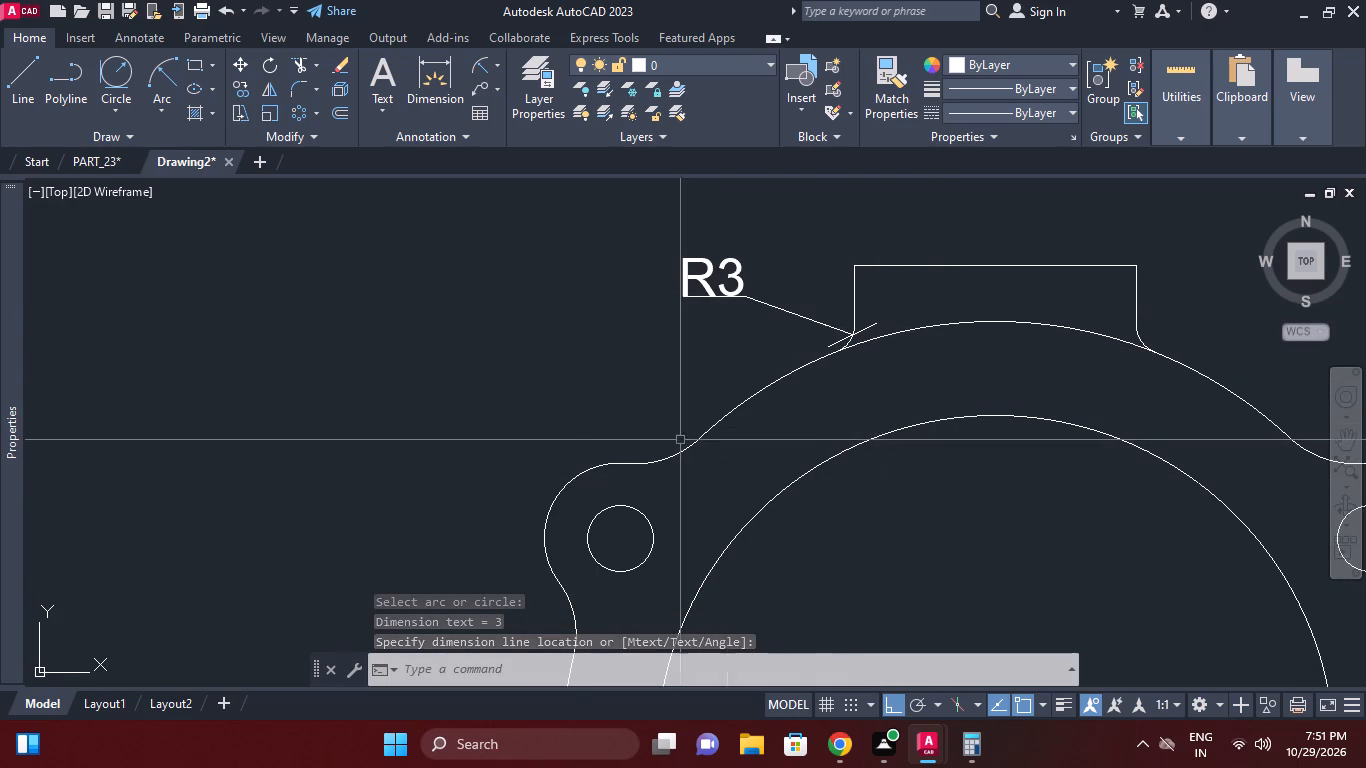
pyautogui.rightClick(553, 429)
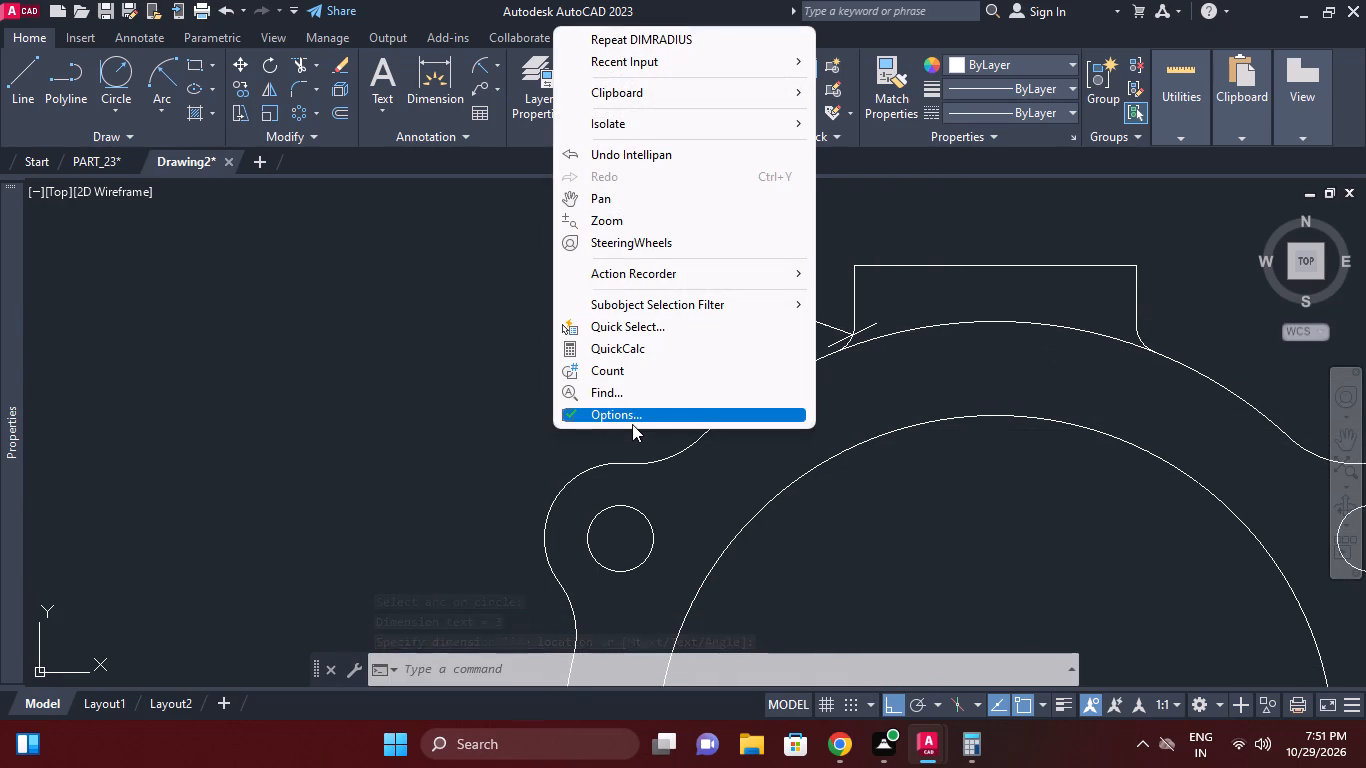
pyautogui.click(681, 49)
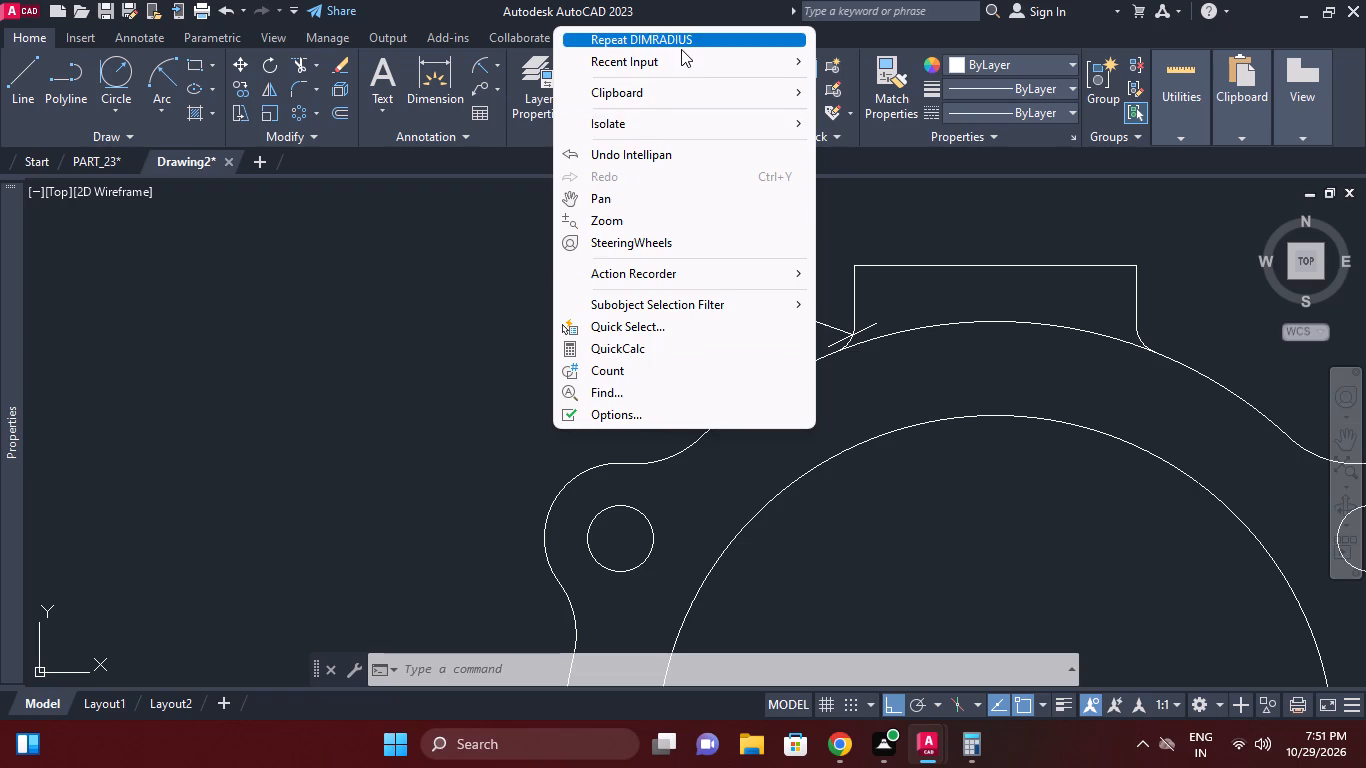
pyautogui.click(586, 469)
pyautogui.click(567, 424)
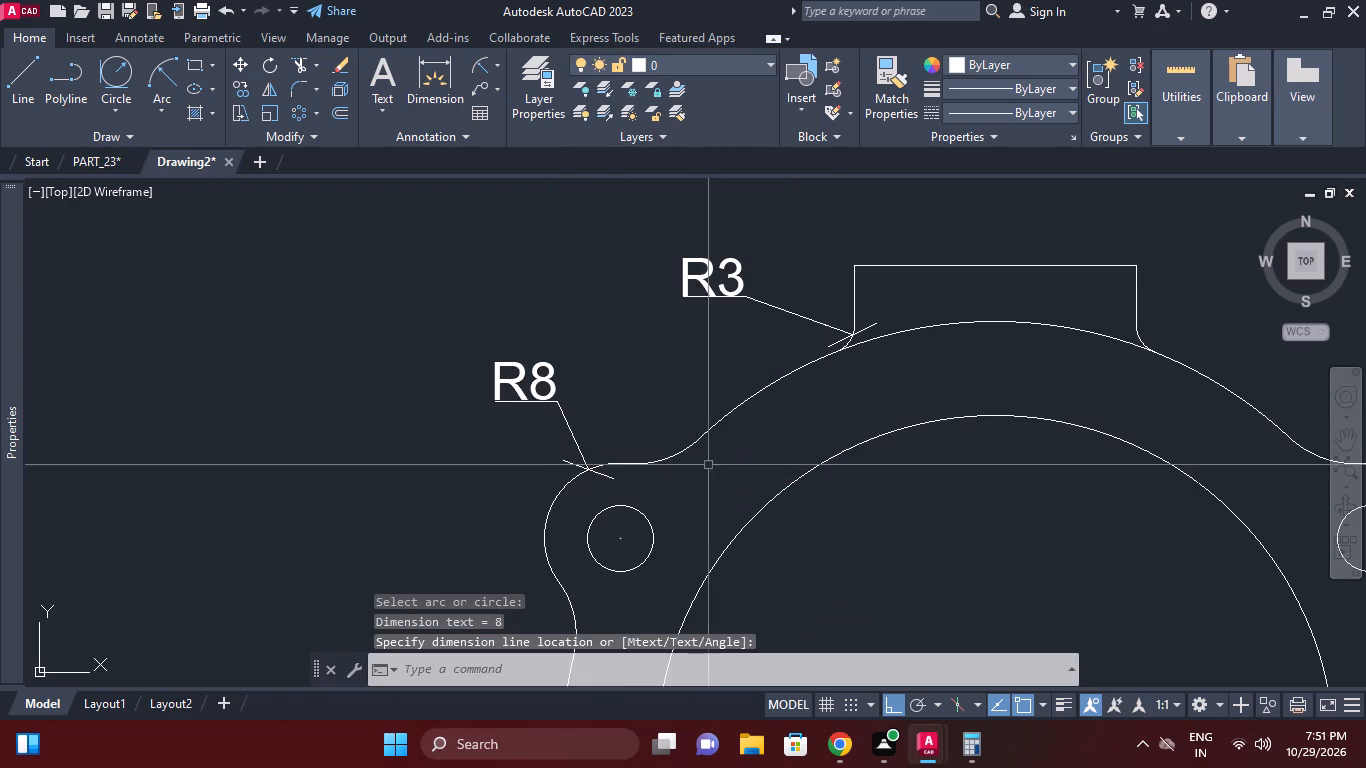
# Add a radius dimension to the fillet joining the right leg's outer edge to the ring, with the label outside.
pyautogui.moveTo(708, 465); pyautogui.dragTo(713, 415, button='middle')
pyautogui.moveTo(823, 458); pyautogui.dragTo(784, 395, button='middle')
pyautogui.rightClick(885, 456)
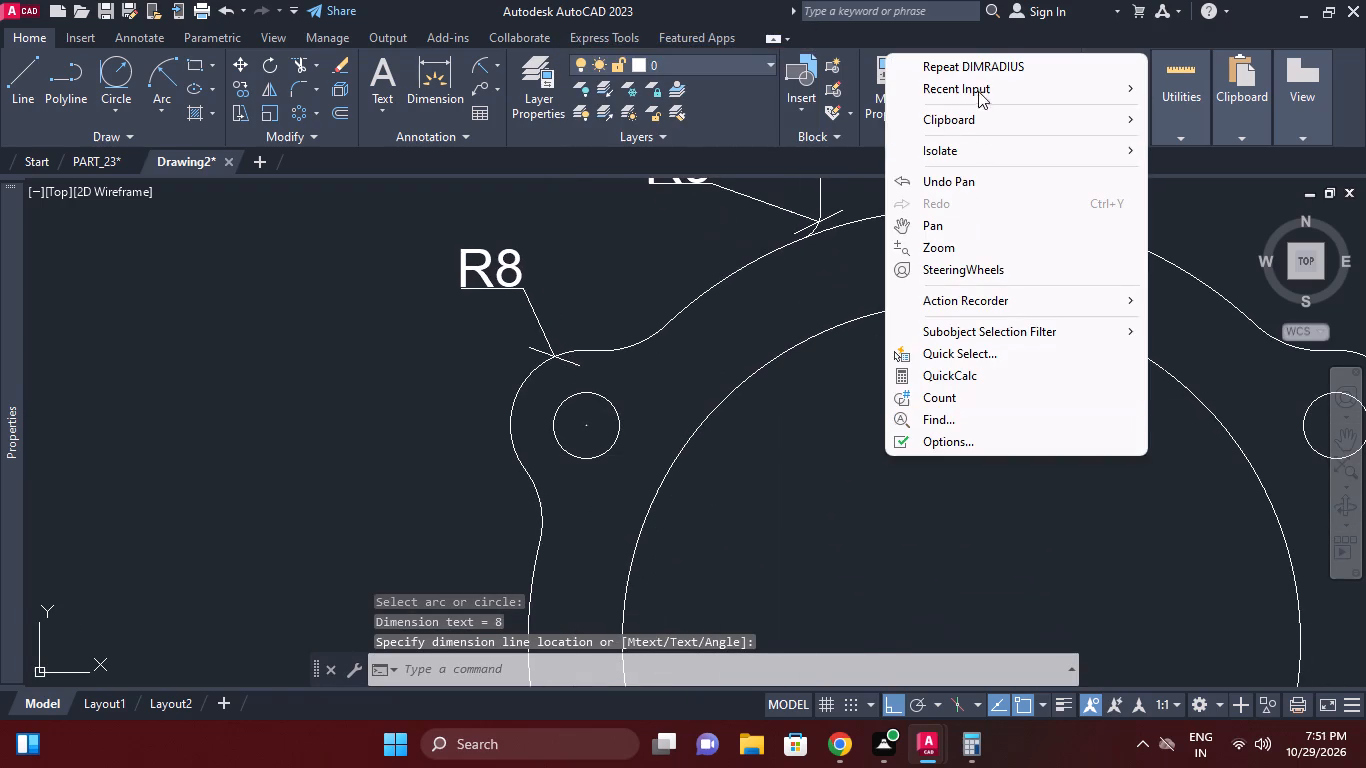
pyautogui.click(984, 68)
pyautogui.scroll(-1, 976, 332)
pyautogui.moveTo(976, 332); pyautogui.dragTo(897, 324, button='middle')
pyautogui.moveTo(1127, 470); pyautogui.dragTo(1063, 342, button='middle')
pyautogui.scroll(-1, 1120, 465)
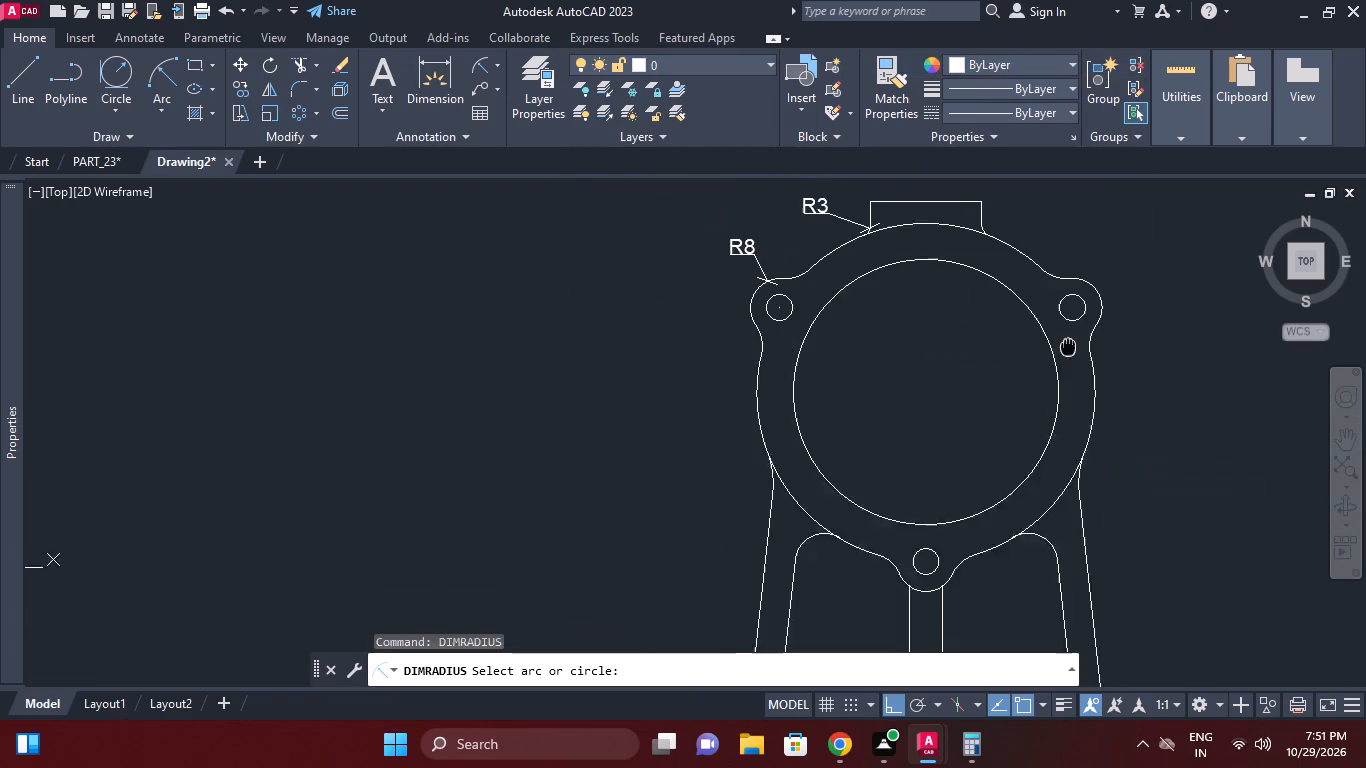
pyautogui.moveTo(1063, 342); pyautogui.dragTo(1063, 341, button='middle')
pyautogui.click(1068, 467)
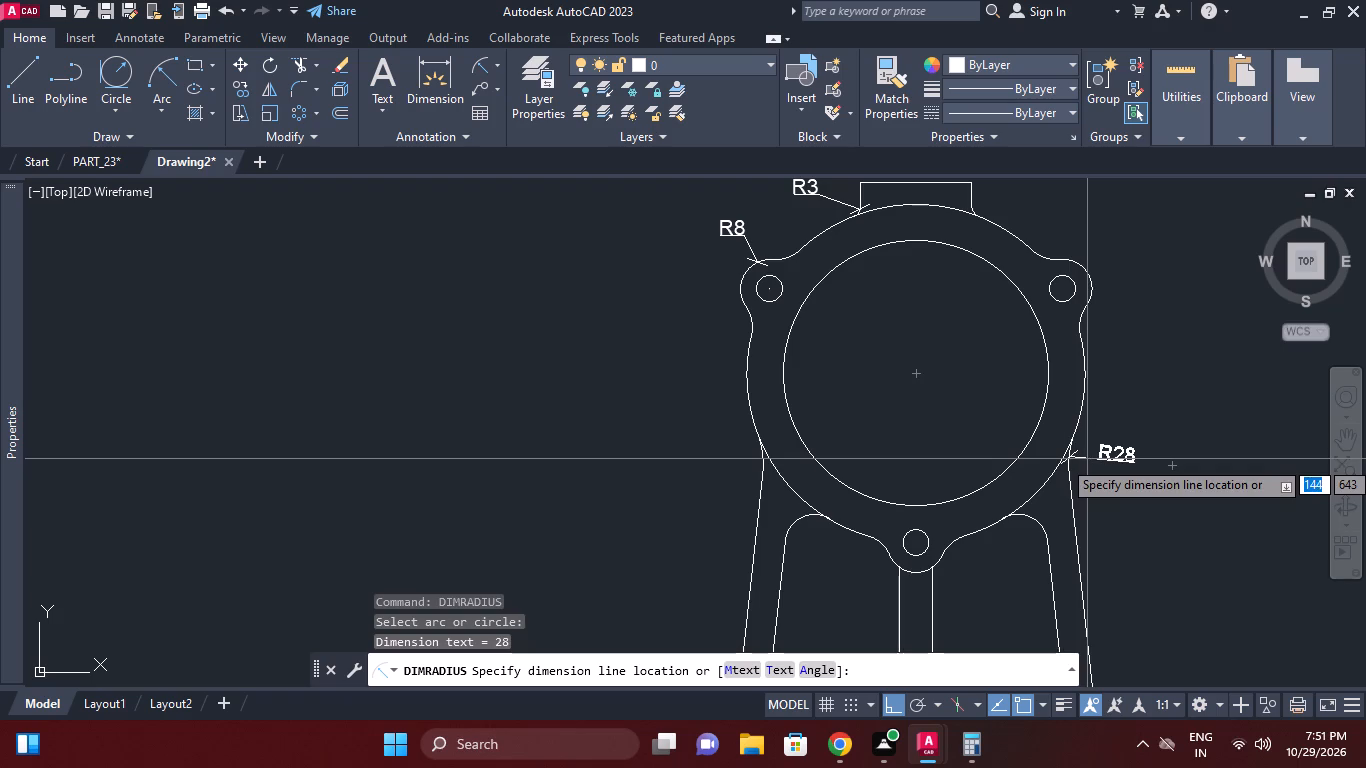
pyautogui.click(1087, 459)
# Add a radius dimension to the left fillet blending the bottom lug into the ring.
pyautogui.rightClick(1133, 424)
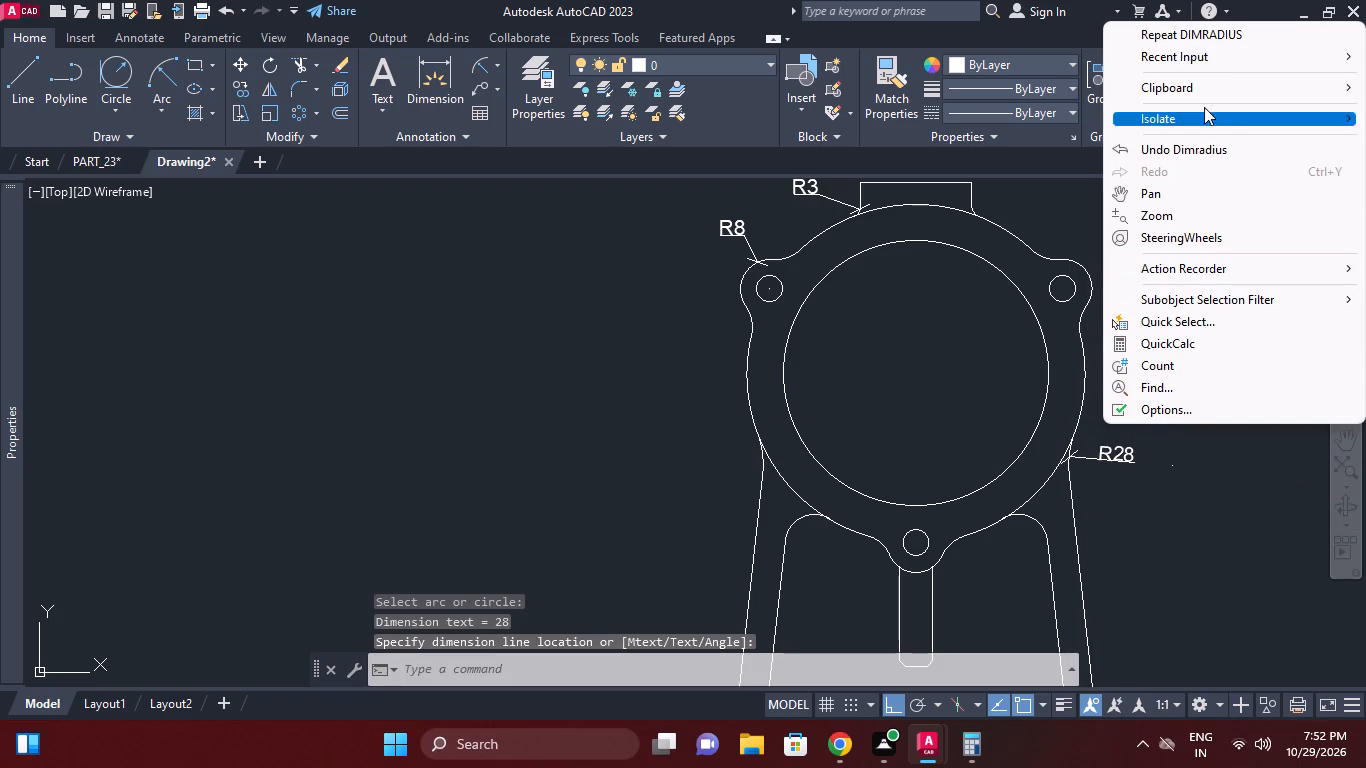
pyautogui.click(1203, 40)
pyautogui.moveTo(1152, 426); pyautogui.dragTo(1141, 341, button='middle')
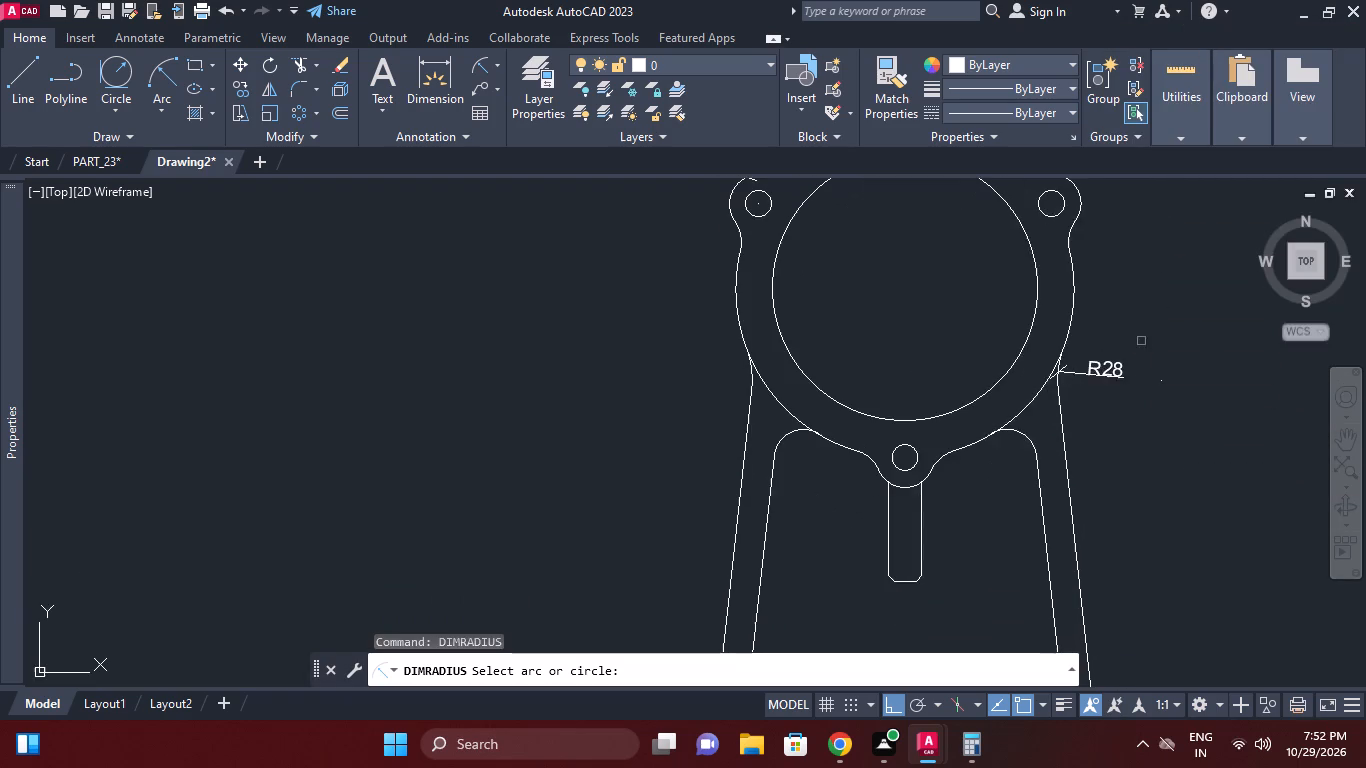
pyautogui.scroll(1, 987, 427)
pyautogui.click(797, 478)
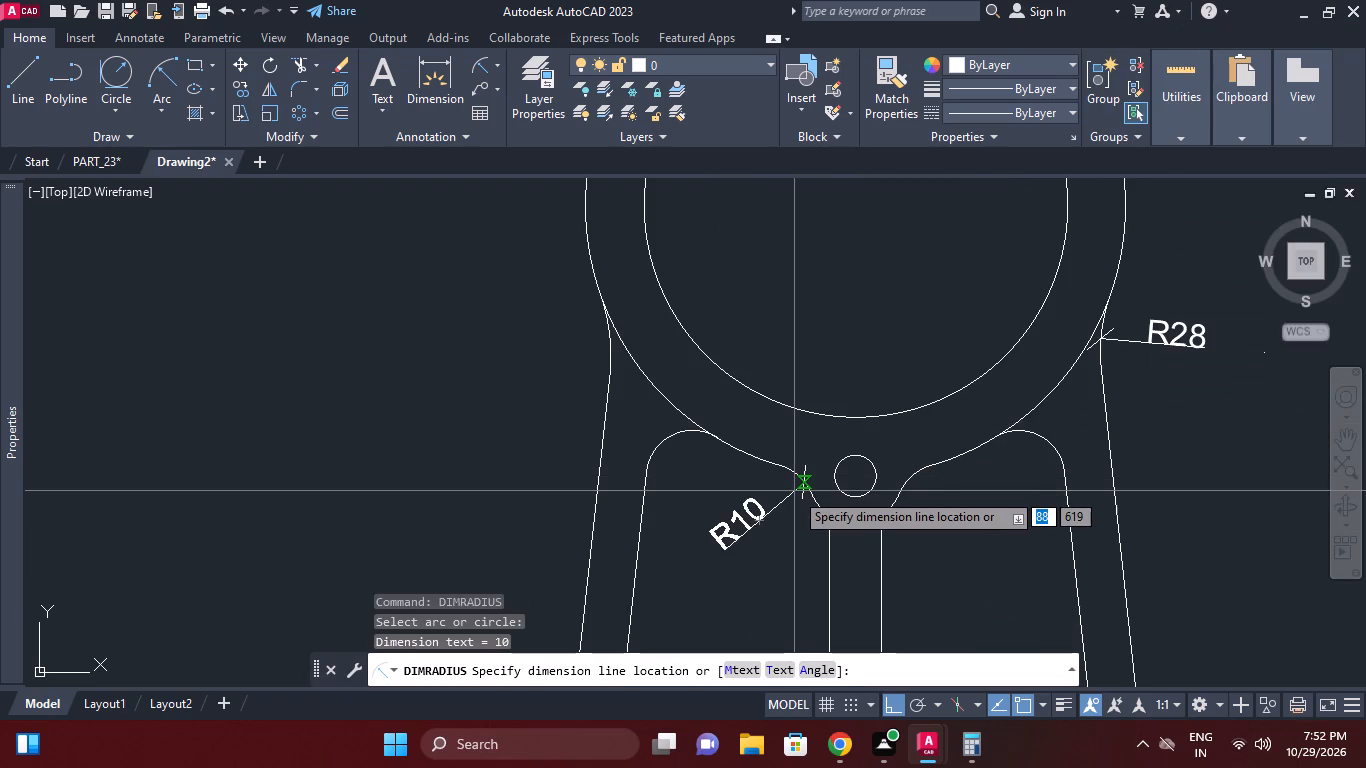
pyautogui.click(794, 491)
# Add a radius dimension to the upper-right inner corner fillet of the opening between the legs.
pyautogui.moveTo(929, 528); pyautogui.dragTo(947, 469, button='middle')
pyautogui.rightClick(947, 469)
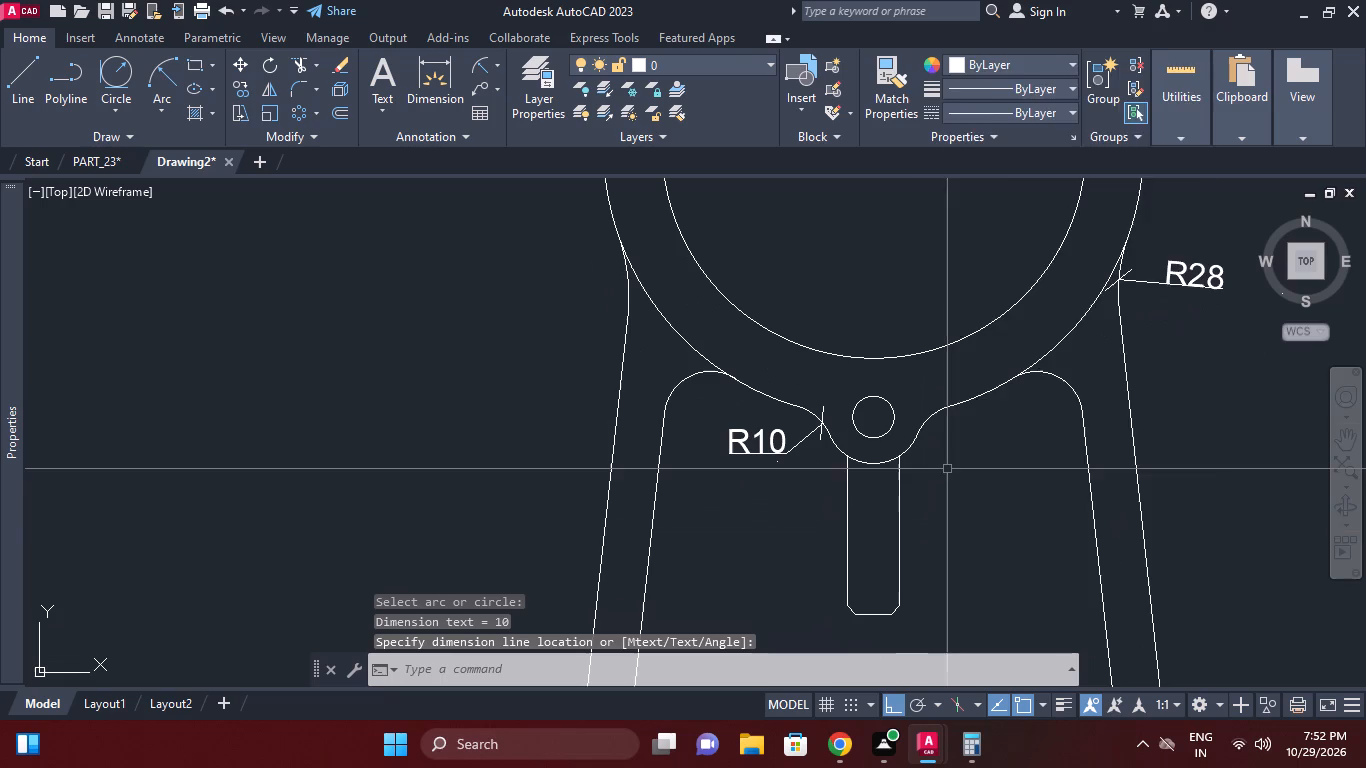
pyautogui.click(1063, 83)
pyautogui.click(1064, 375)
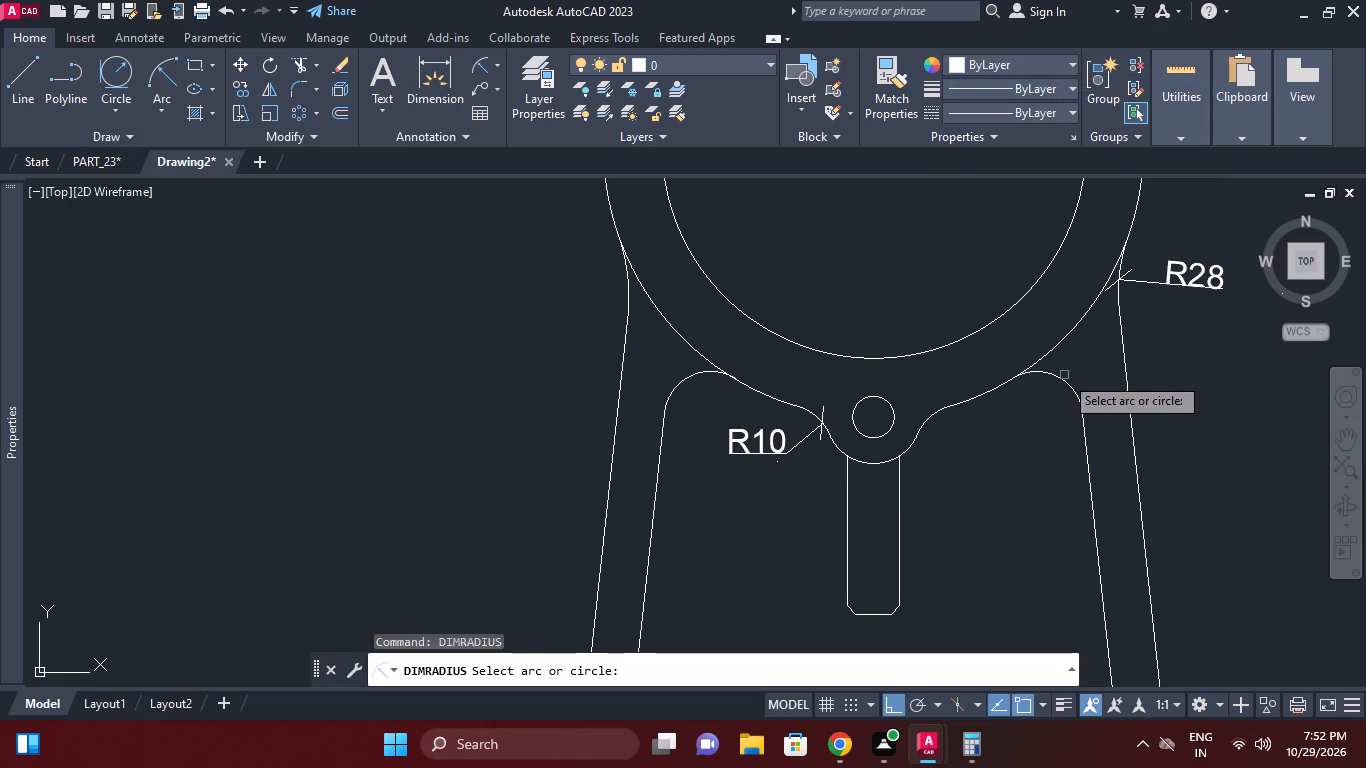
pyautogui.click(1059, 380)
pyautogui.click(1054, 388)
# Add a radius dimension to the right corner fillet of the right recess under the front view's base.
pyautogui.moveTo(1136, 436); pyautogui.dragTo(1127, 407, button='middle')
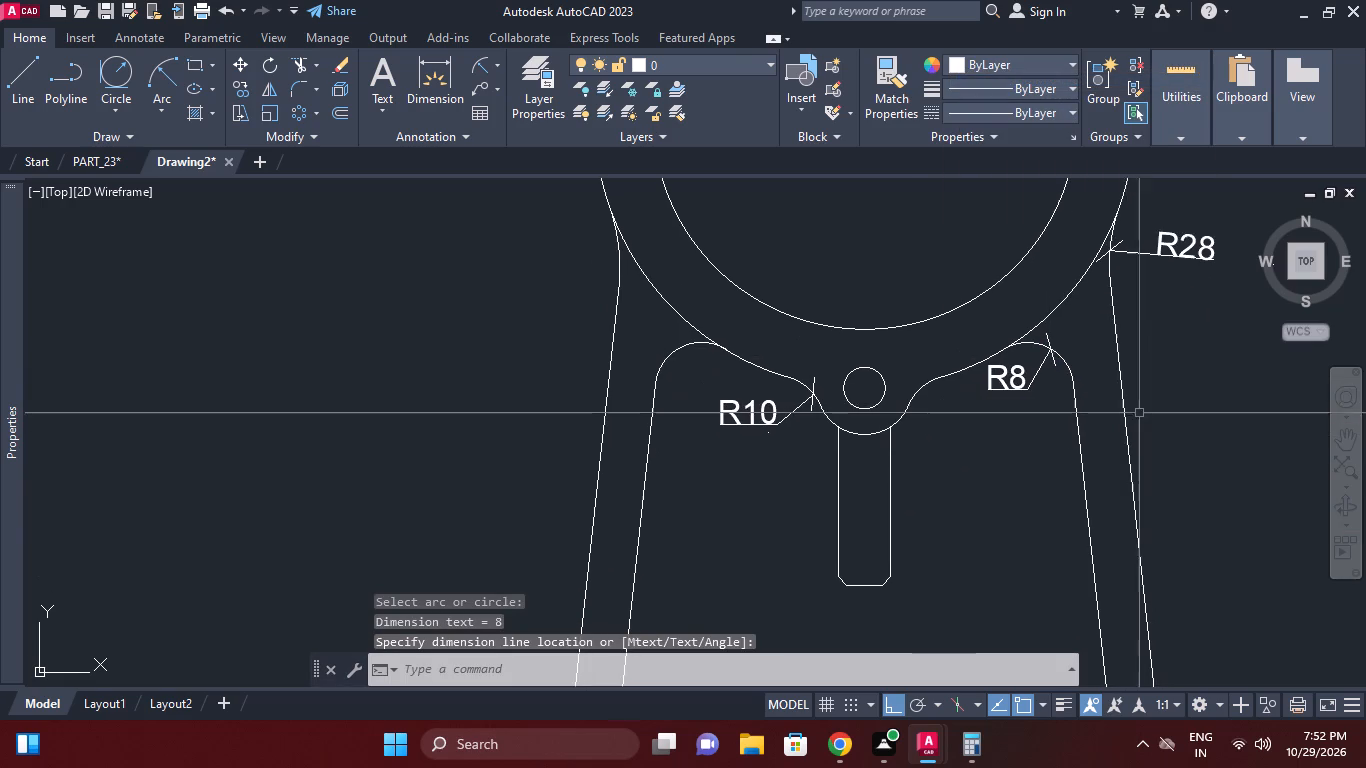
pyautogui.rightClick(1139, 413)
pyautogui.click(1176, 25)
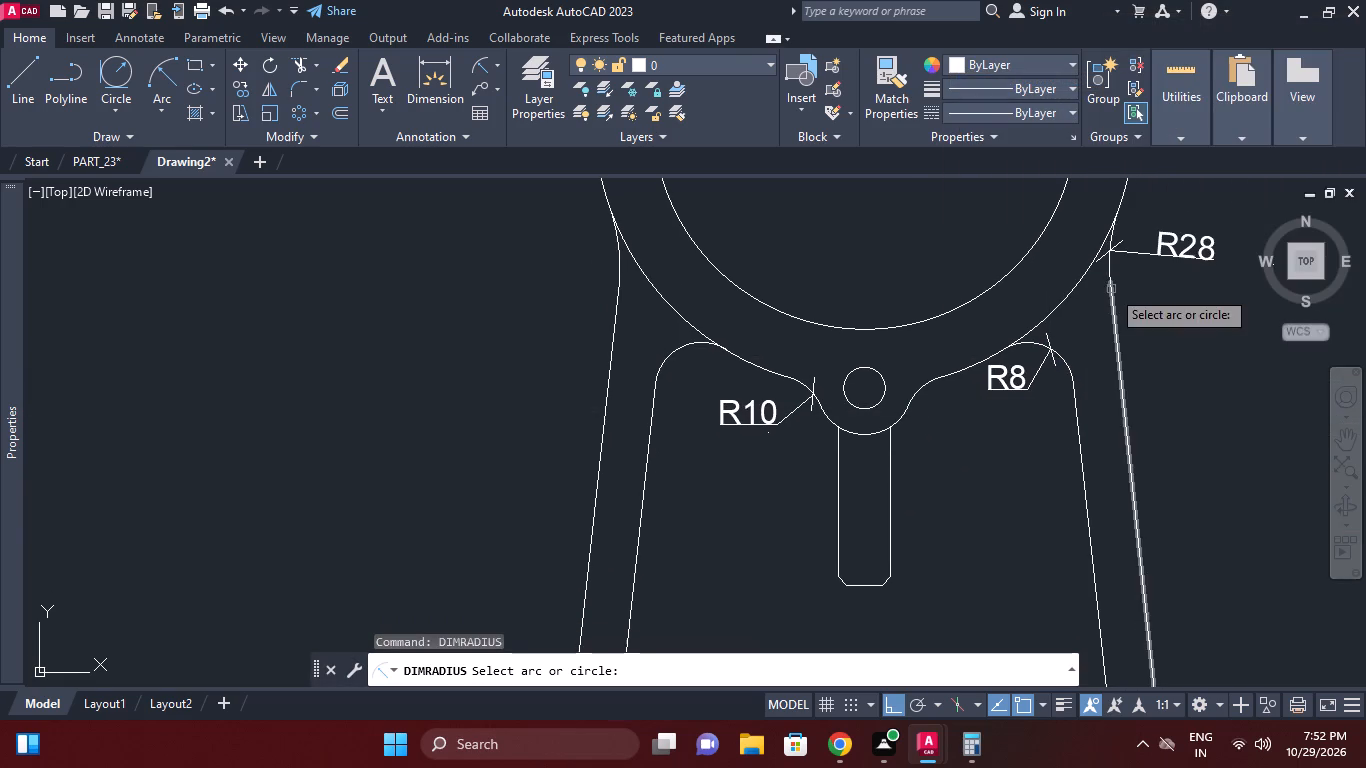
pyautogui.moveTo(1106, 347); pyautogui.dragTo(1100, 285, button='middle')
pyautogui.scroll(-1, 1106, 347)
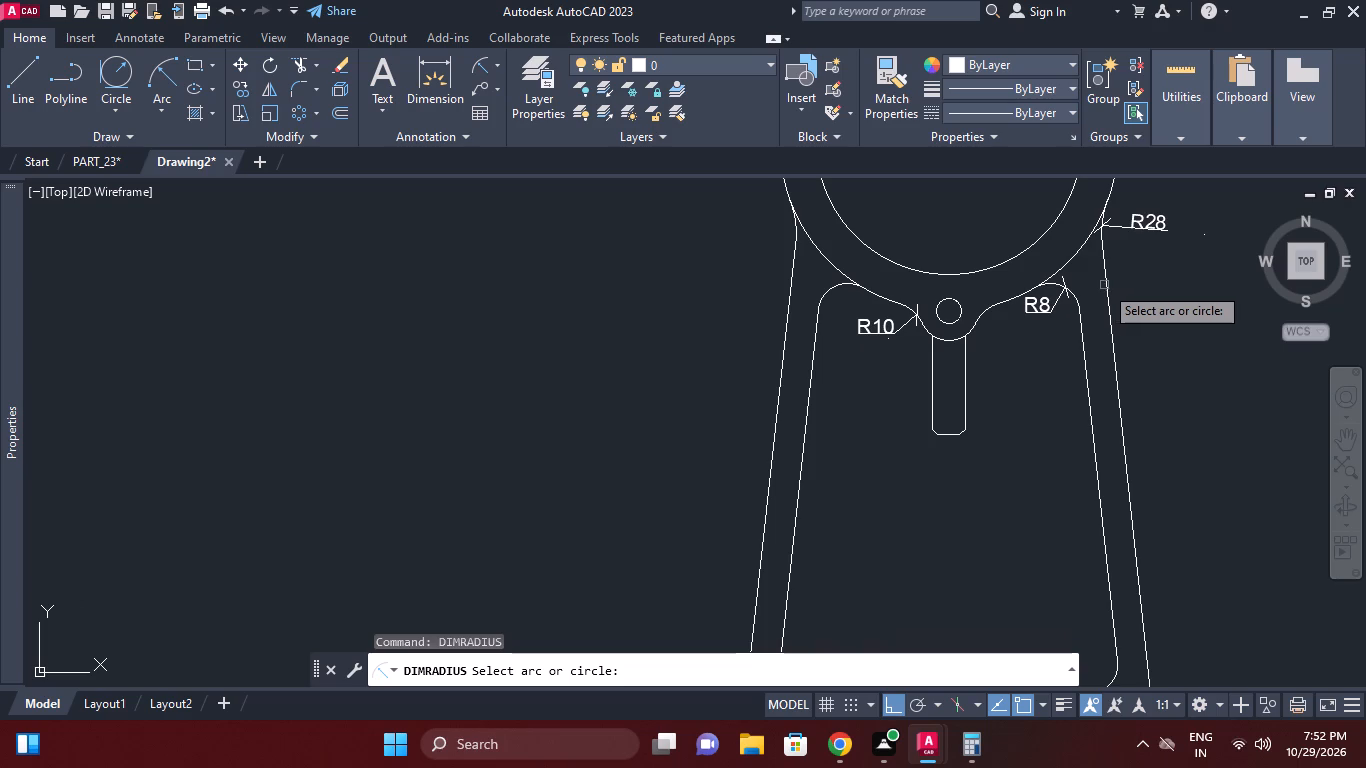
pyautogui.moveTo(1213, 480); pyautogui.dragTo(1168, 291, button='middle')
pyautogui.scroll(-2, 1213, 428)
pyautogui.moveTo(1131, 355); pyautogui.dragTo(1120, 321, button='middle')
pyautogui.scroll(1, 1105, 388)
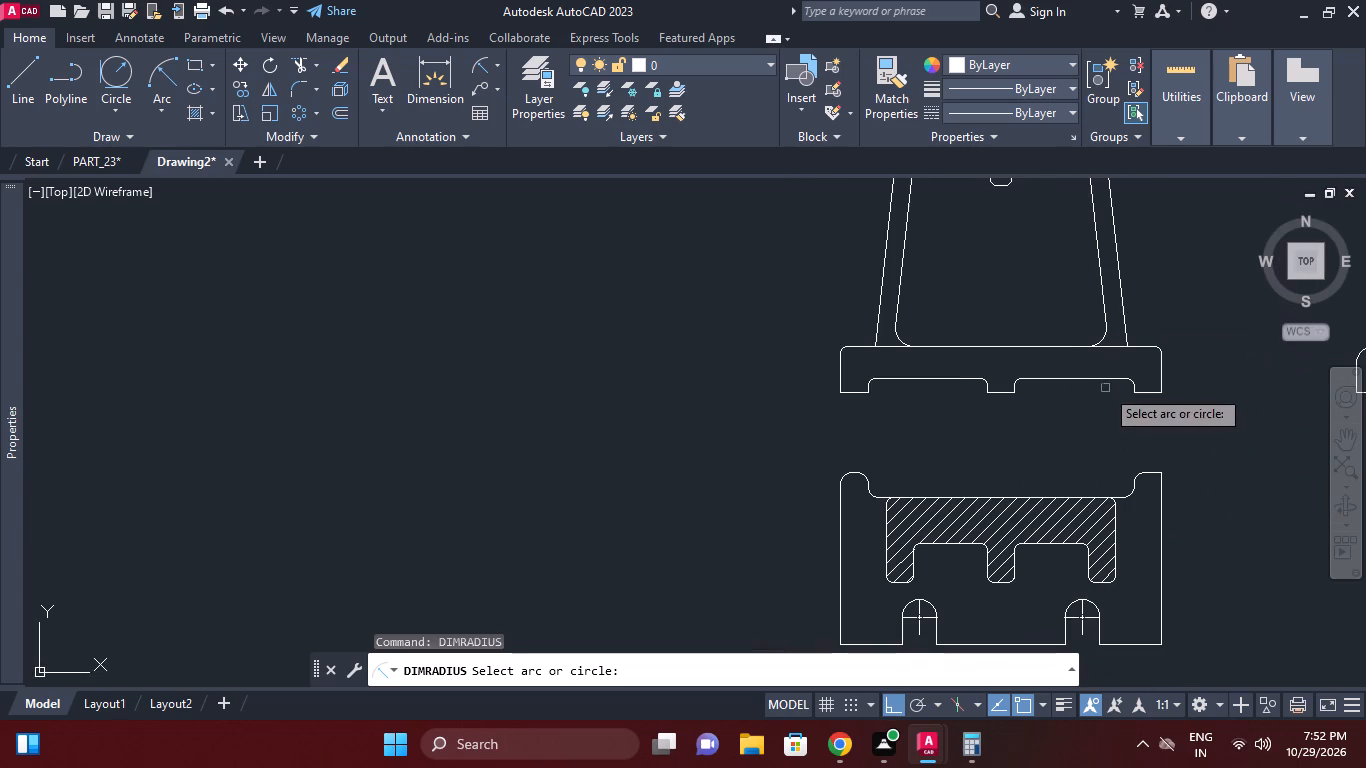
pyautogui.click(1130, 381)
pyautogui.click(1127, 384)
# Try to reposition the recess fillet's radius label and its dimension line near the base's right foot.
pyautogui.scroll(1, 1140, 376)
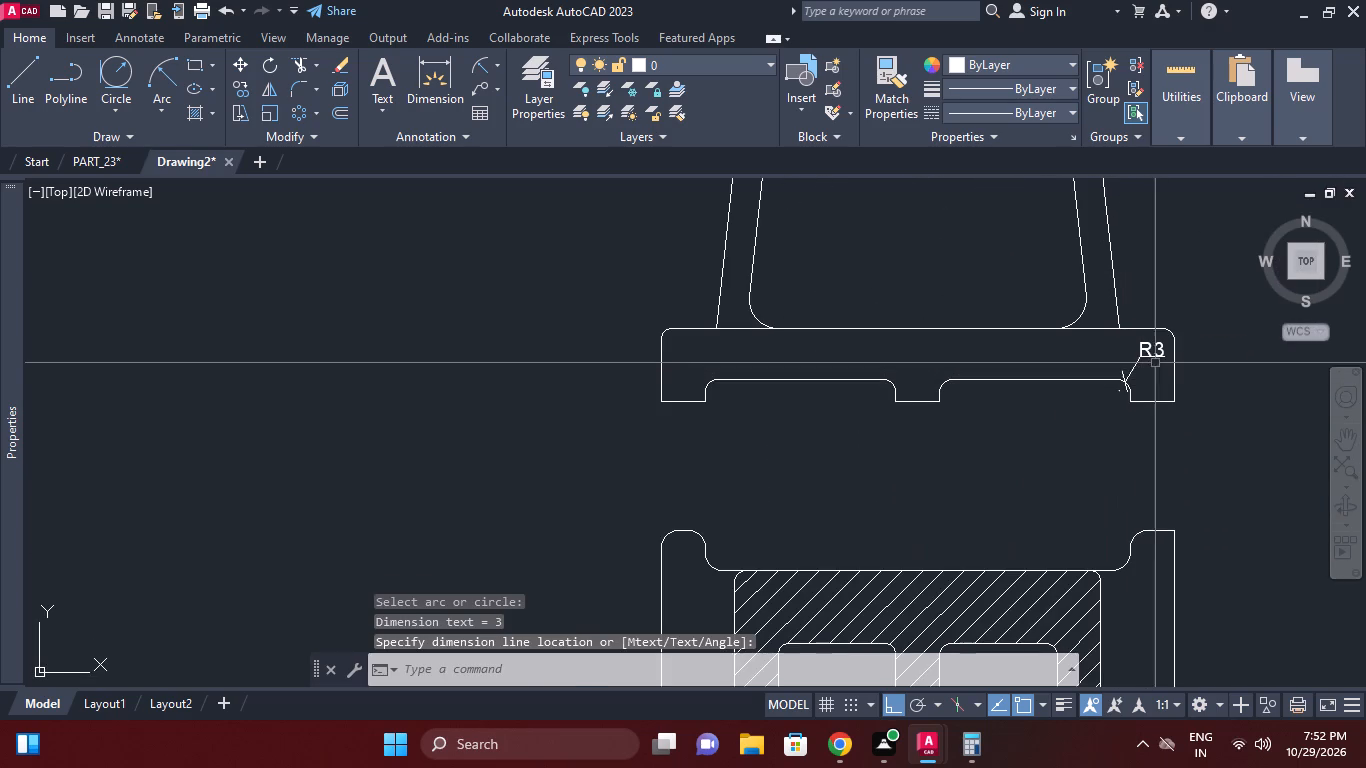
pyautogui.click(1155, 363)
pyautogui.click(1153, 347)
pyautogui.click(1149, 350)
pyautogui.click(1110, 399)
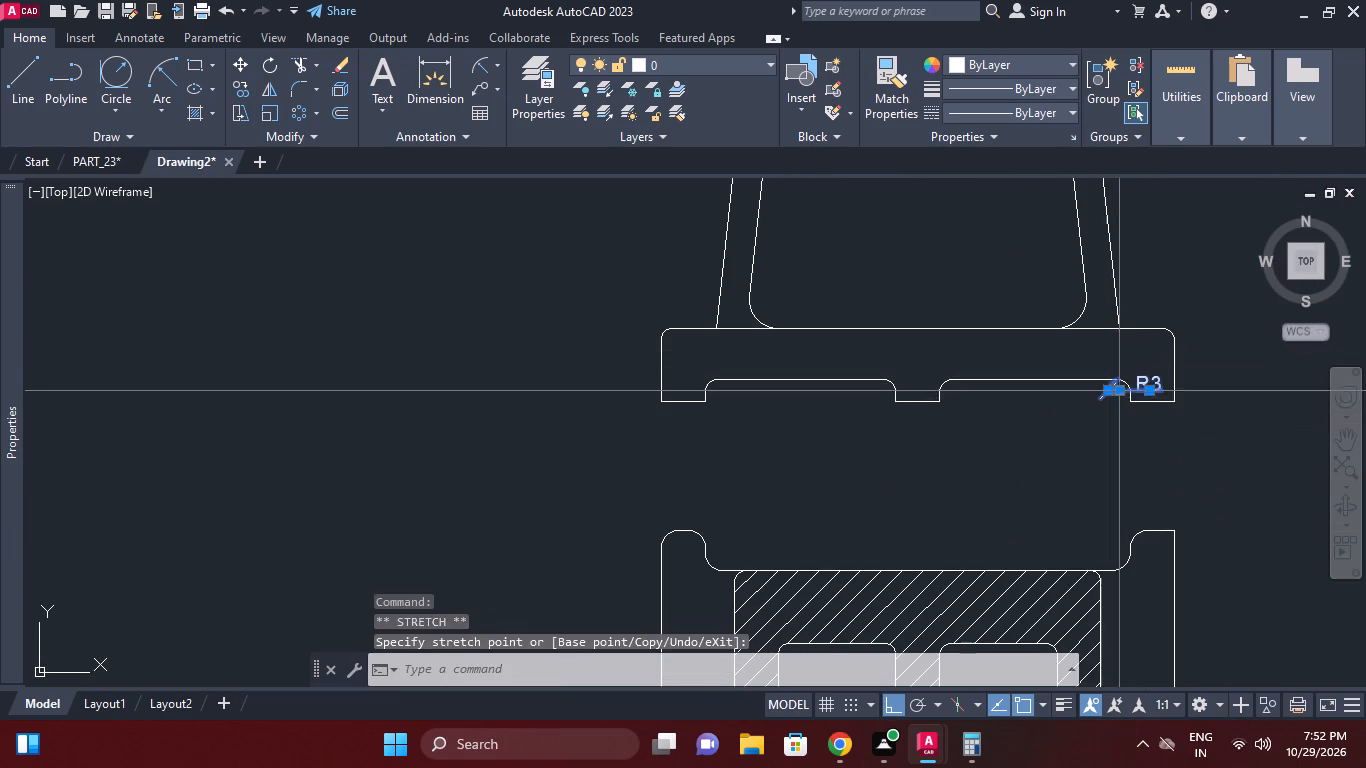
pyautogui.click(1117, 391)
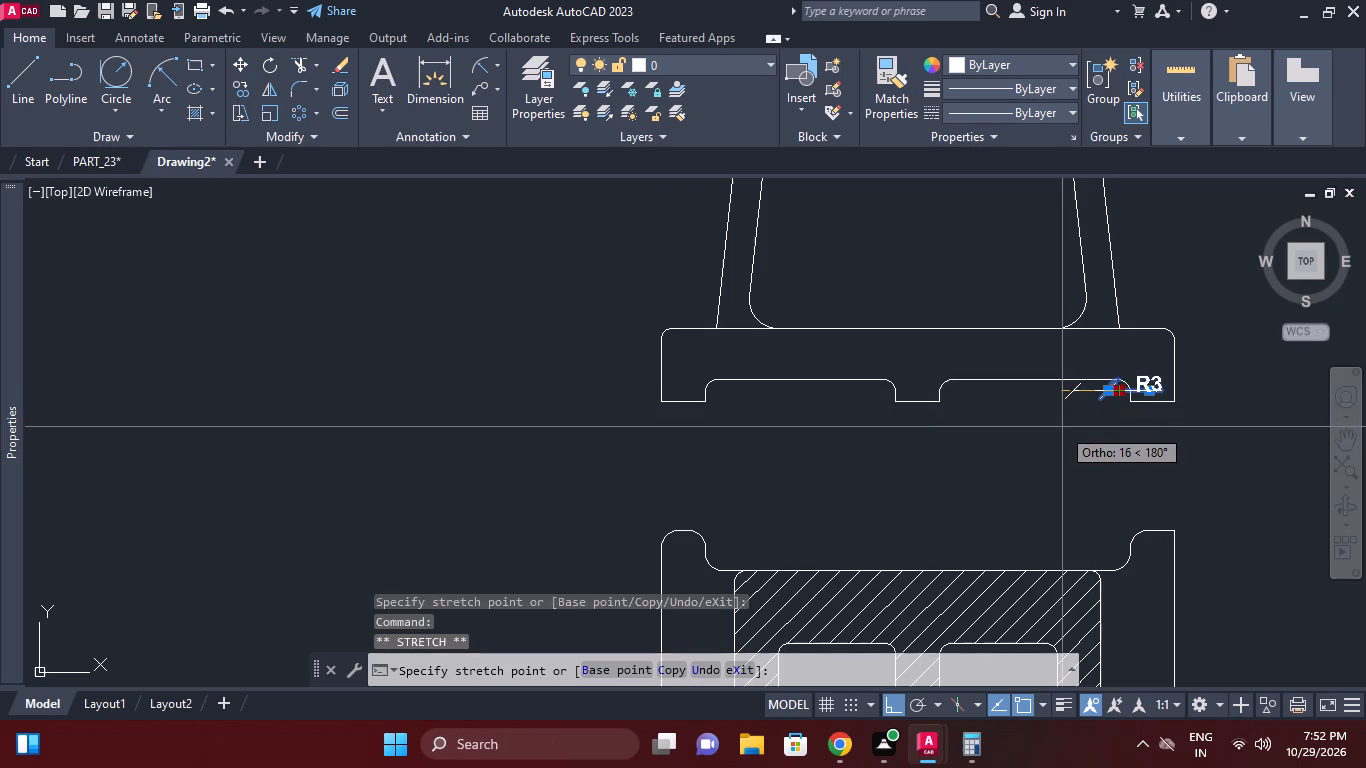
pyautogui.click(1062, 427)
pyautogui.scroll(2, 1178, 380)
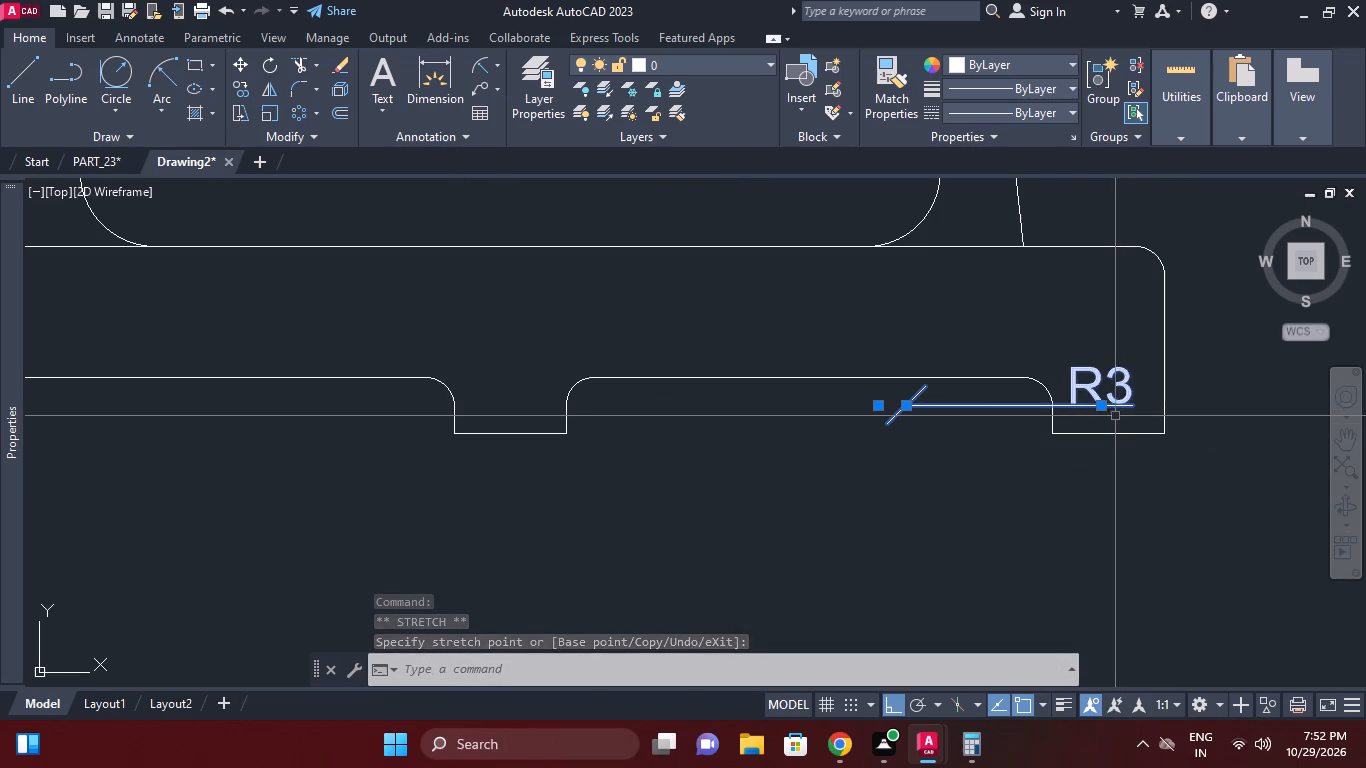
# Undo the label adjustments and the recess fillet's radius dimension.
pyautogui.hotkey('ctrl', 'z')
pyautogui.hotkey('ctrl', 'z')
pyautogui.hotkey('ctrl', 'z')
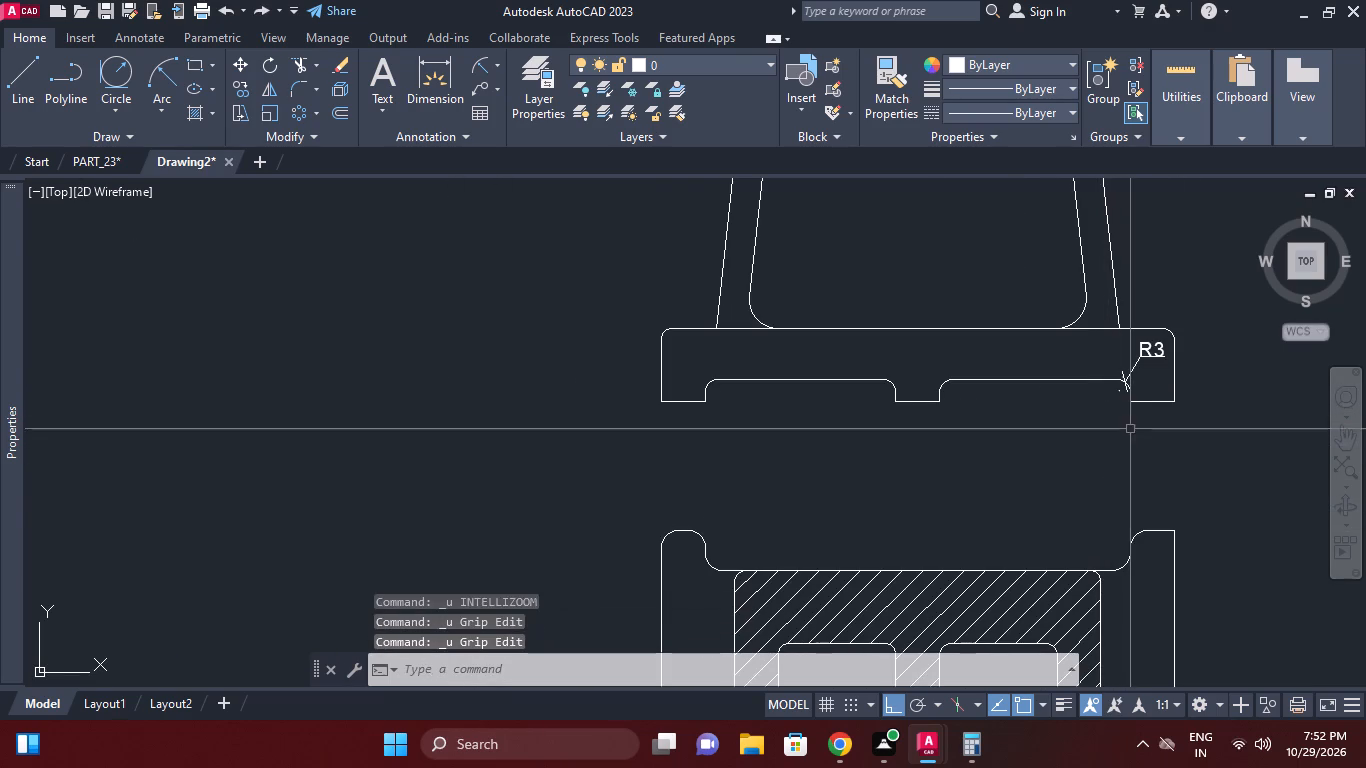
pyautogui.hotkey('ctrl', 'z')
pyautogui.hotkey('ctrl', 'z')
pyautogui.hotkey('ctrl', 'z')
# Add a radius dimension to the right corner fillet of the right recess under the front view's base.
pyautogui.scroll(-3, 1150, 366)
pyautogui.moveTo(1150, 366); pyautogui.dragTo(1150, 358, button='middle')
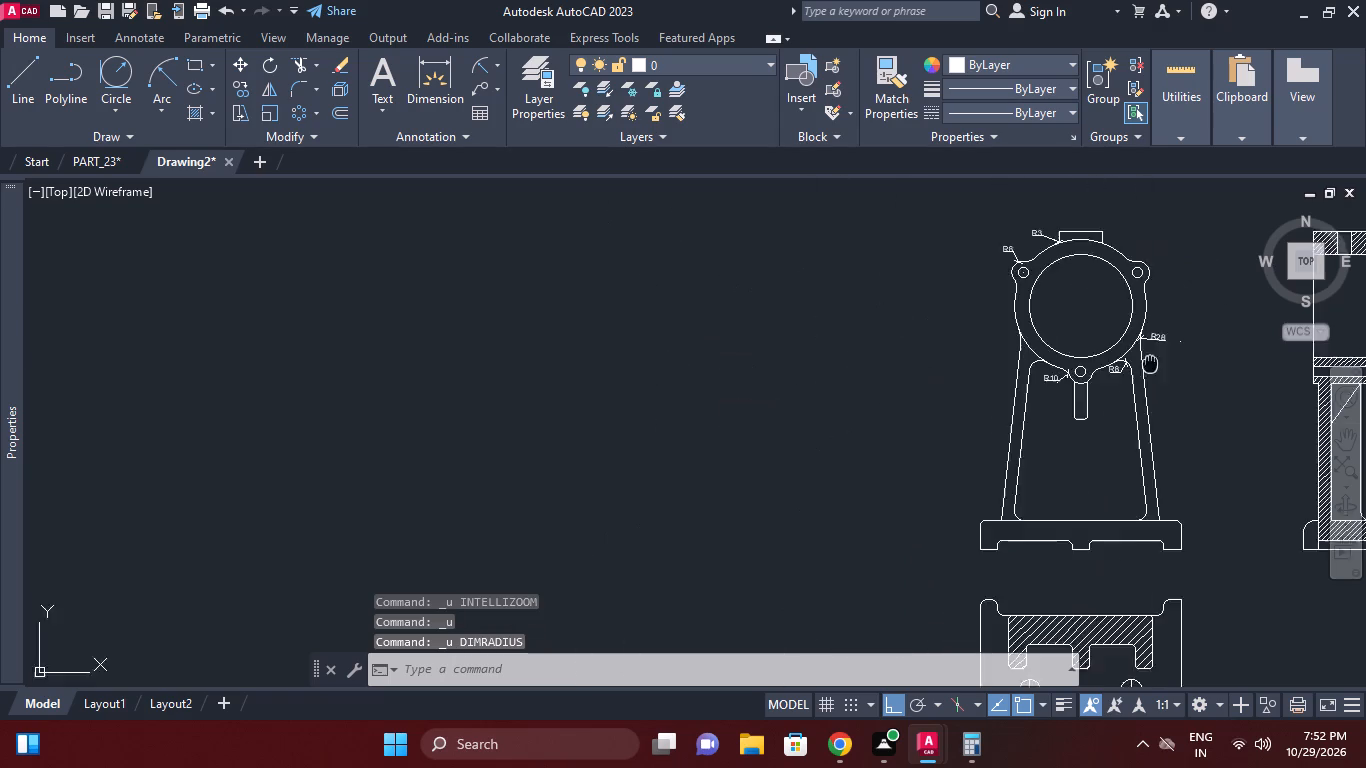
pyautogui.moveTo(1150, 358); pyautogui.dragTo(1119, 304, button='middle')
pyautogui.click(472, 68)
pyautogui.scroll(3, 1136, 485)
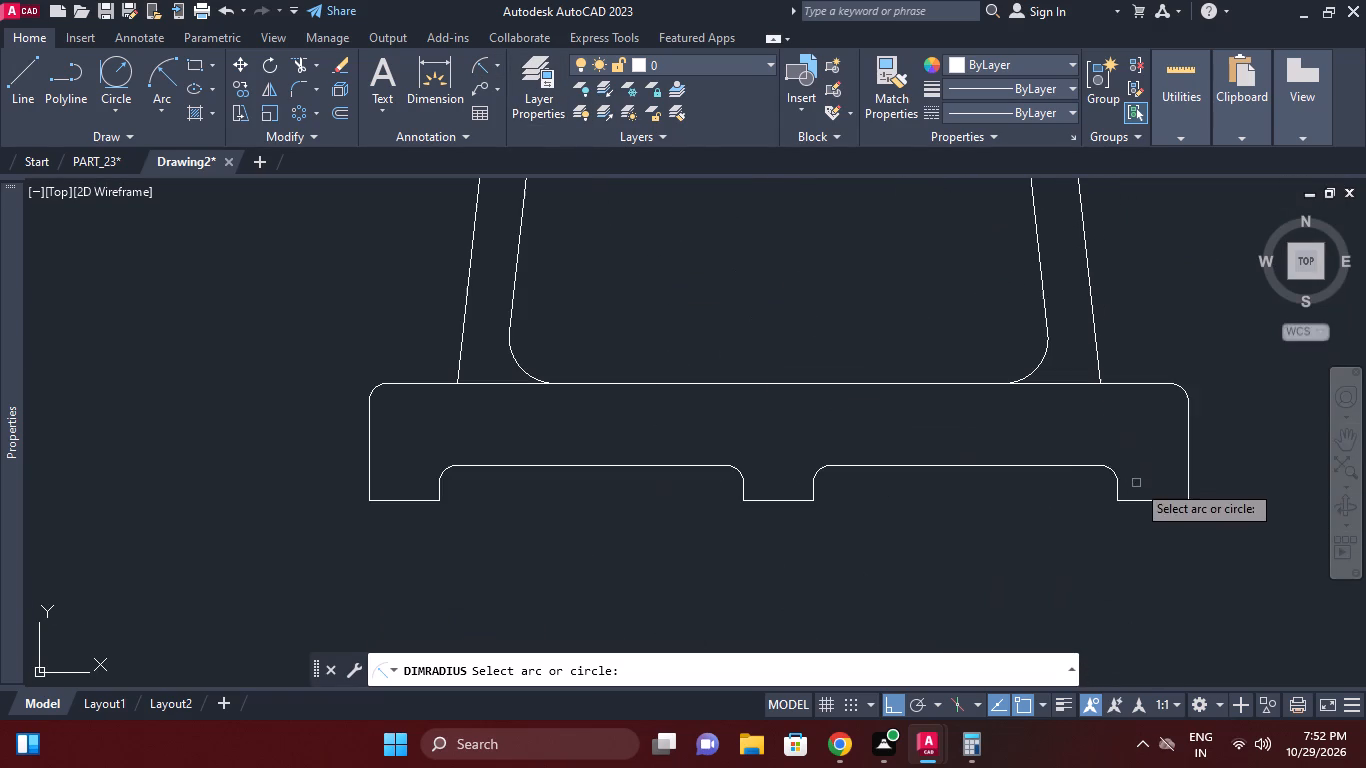
pyautogui.click(1112, 474)
pyautogui.click(1112, 475)
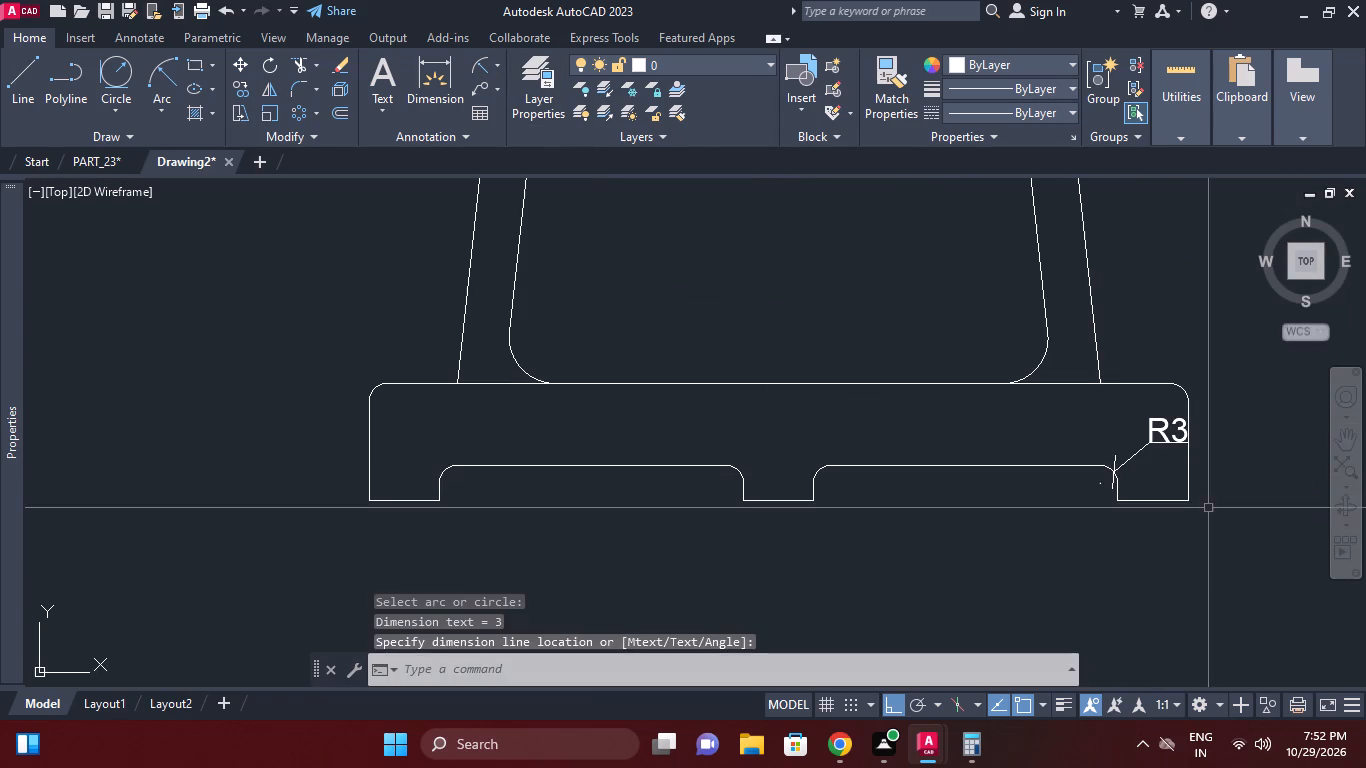
# Reposition the recess fillet's radius label below the base, to the left of the right foot, with Ortho off.
pyautogui.click(1172, 457)
pyautogui.click(1163, 425)
pyautogui.click(1163, 432)
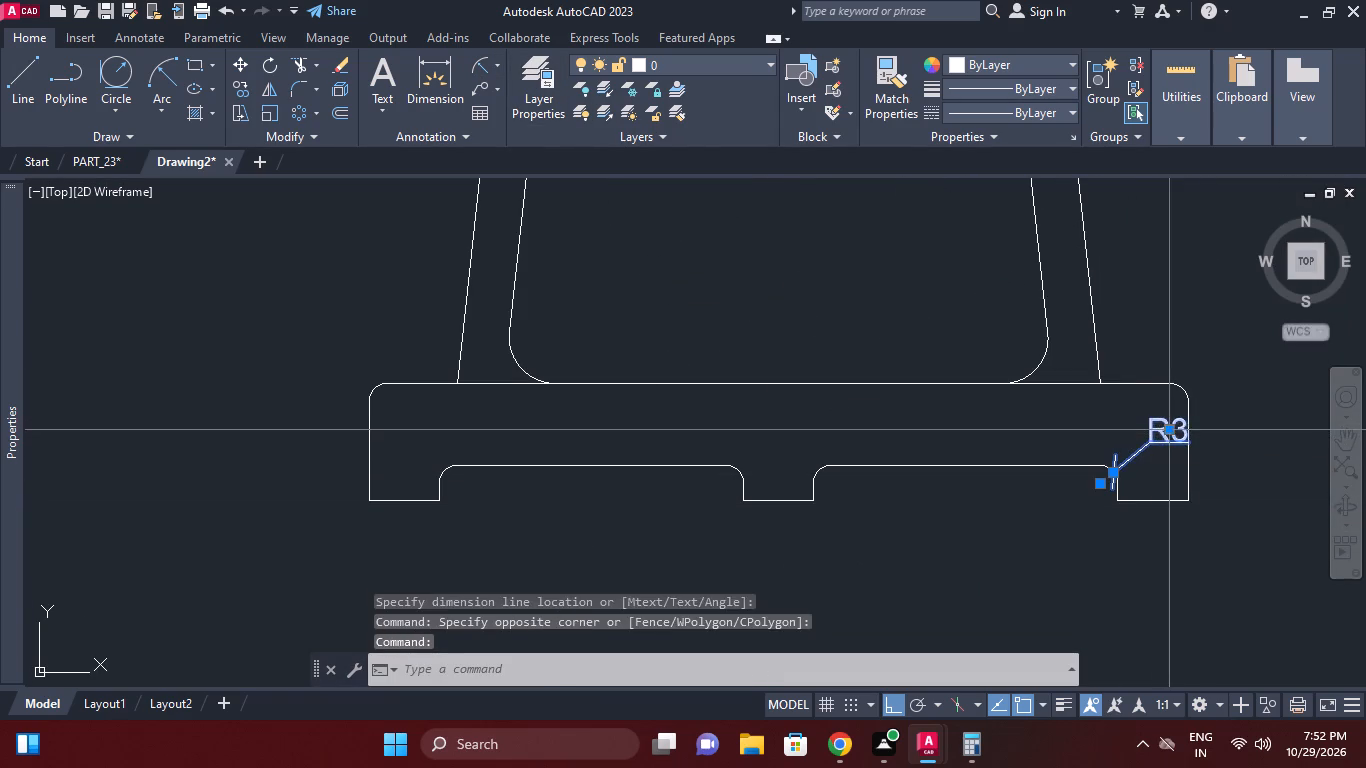
pyautogui.click(1169, 426)
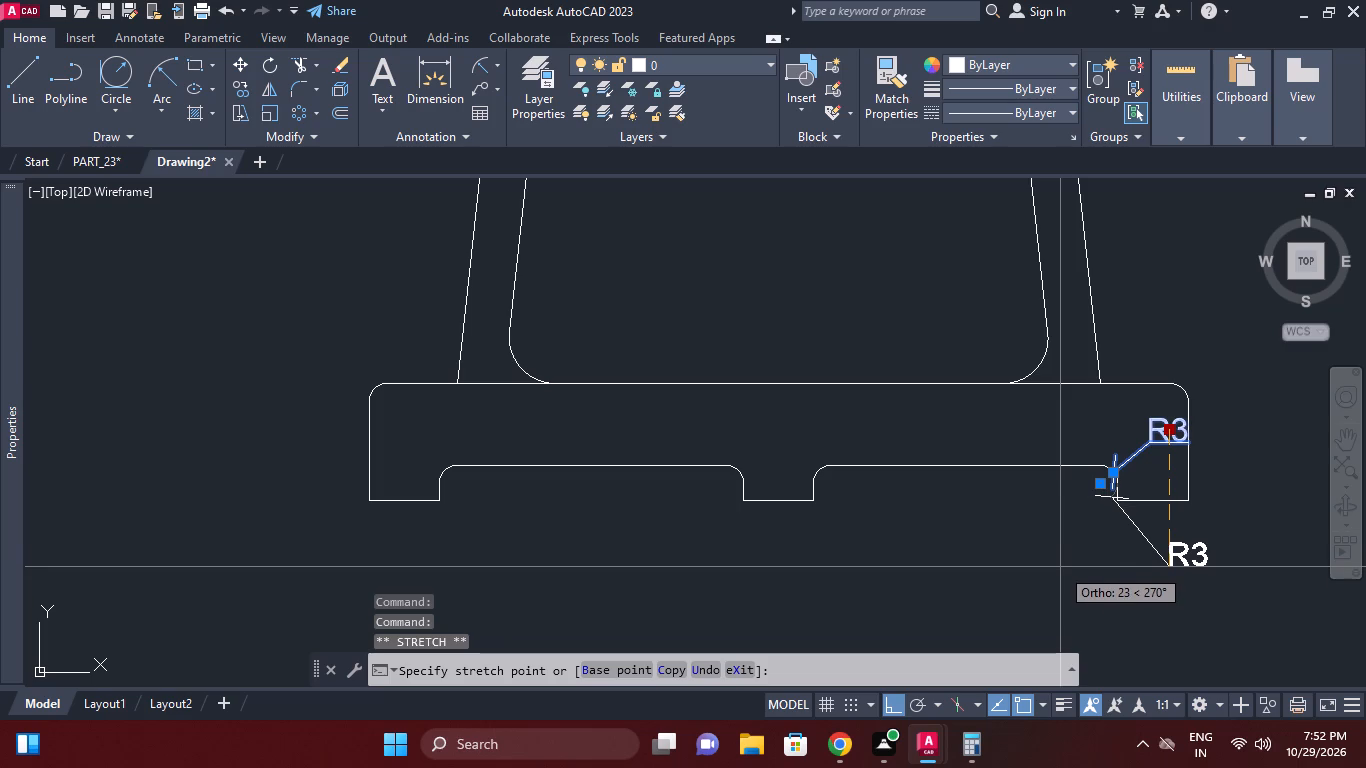
pyautogui.press('F8')
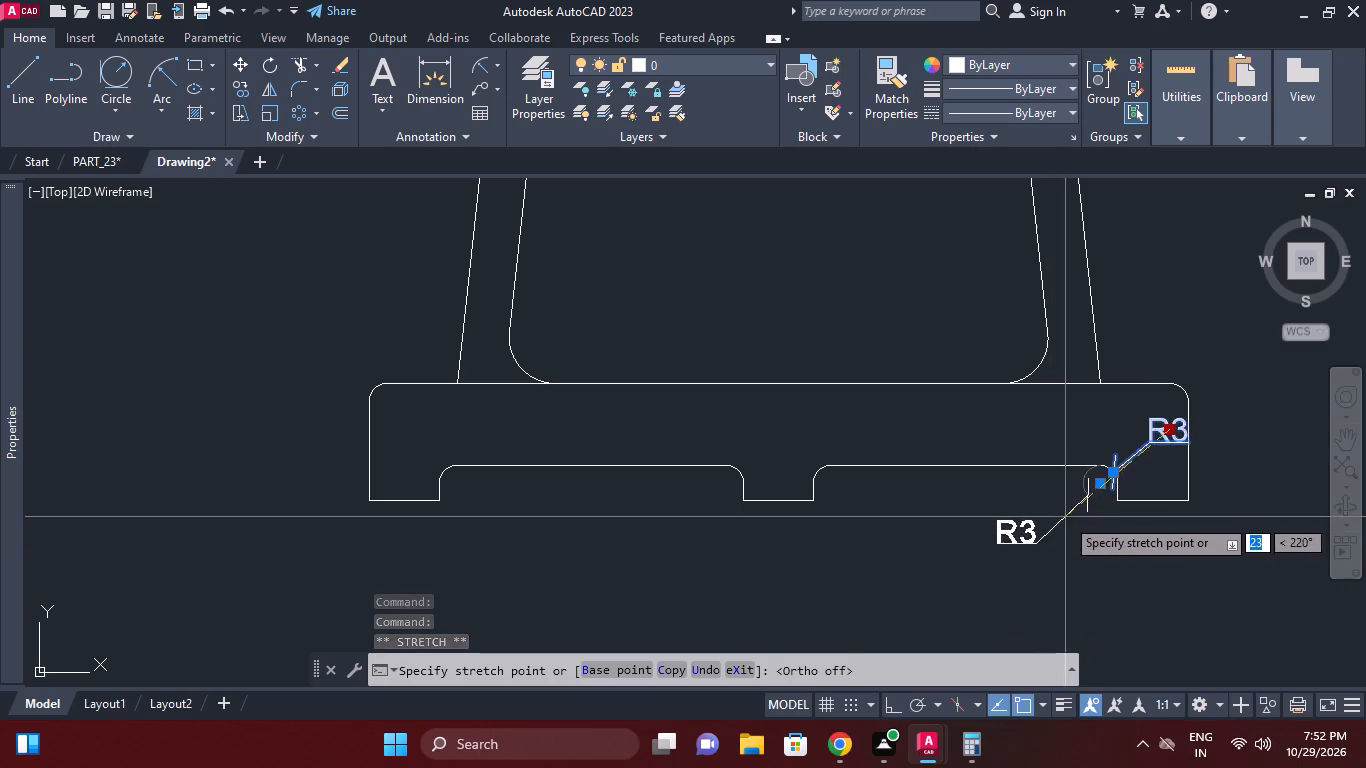
pyautogui.click(1065, 517)
pyautogui.scroll(-1, 1153, 525)
pyautogui.middleClick(1153, 525)
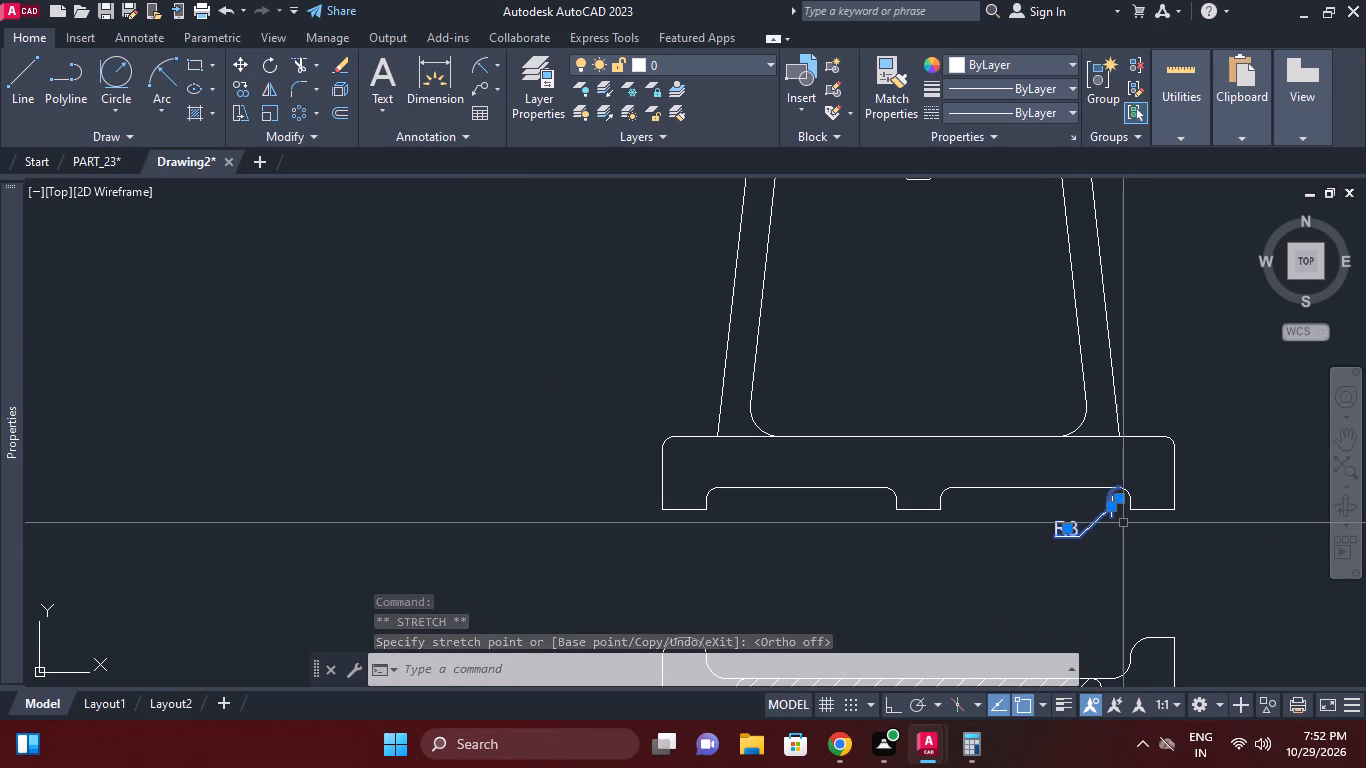
pyautogui.press('Escape')
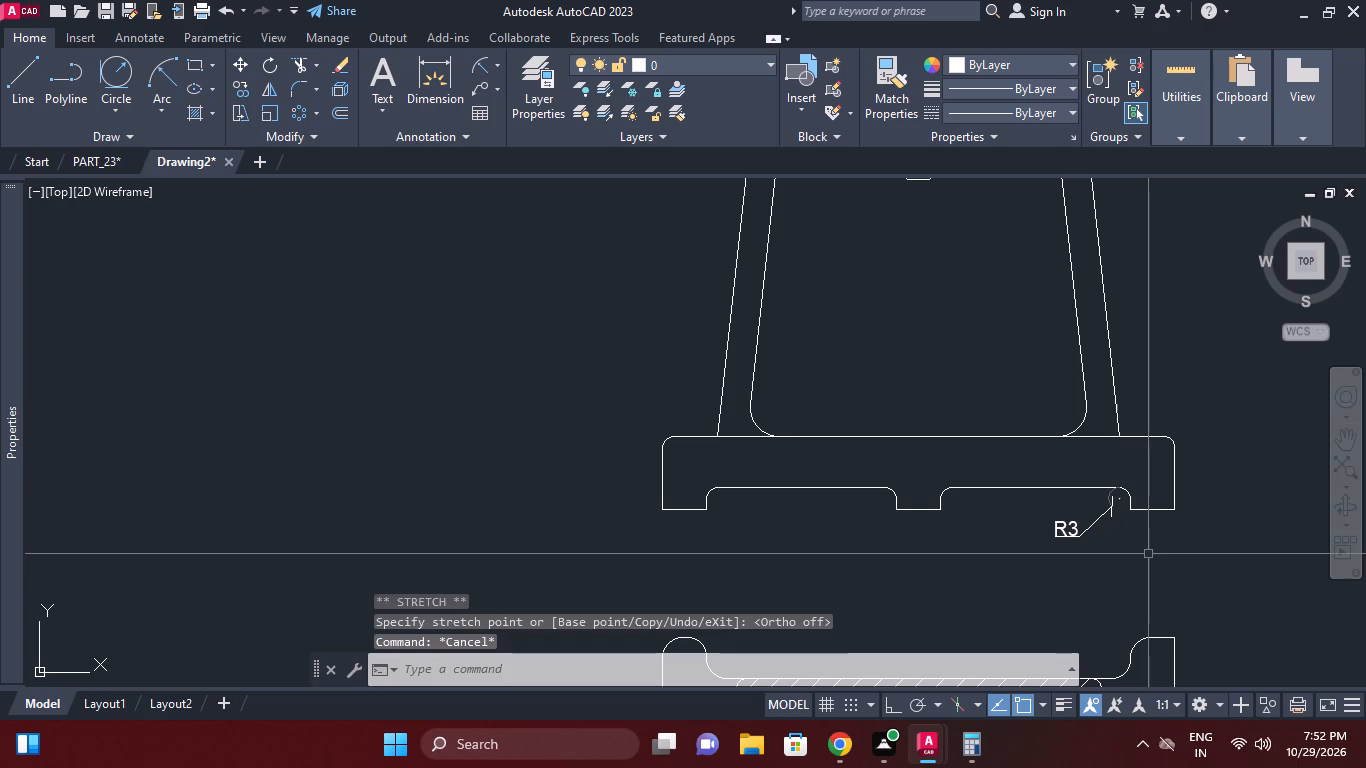
# Add a diameter dimension to the flange's outer arc in the front view, placing its label outside at the upper right.
pyautogui.moveTo(997, 408); pyautogui.dragTo(1001, 469, button='middle')
pyautogui.scroll(-2, 1001, 458)
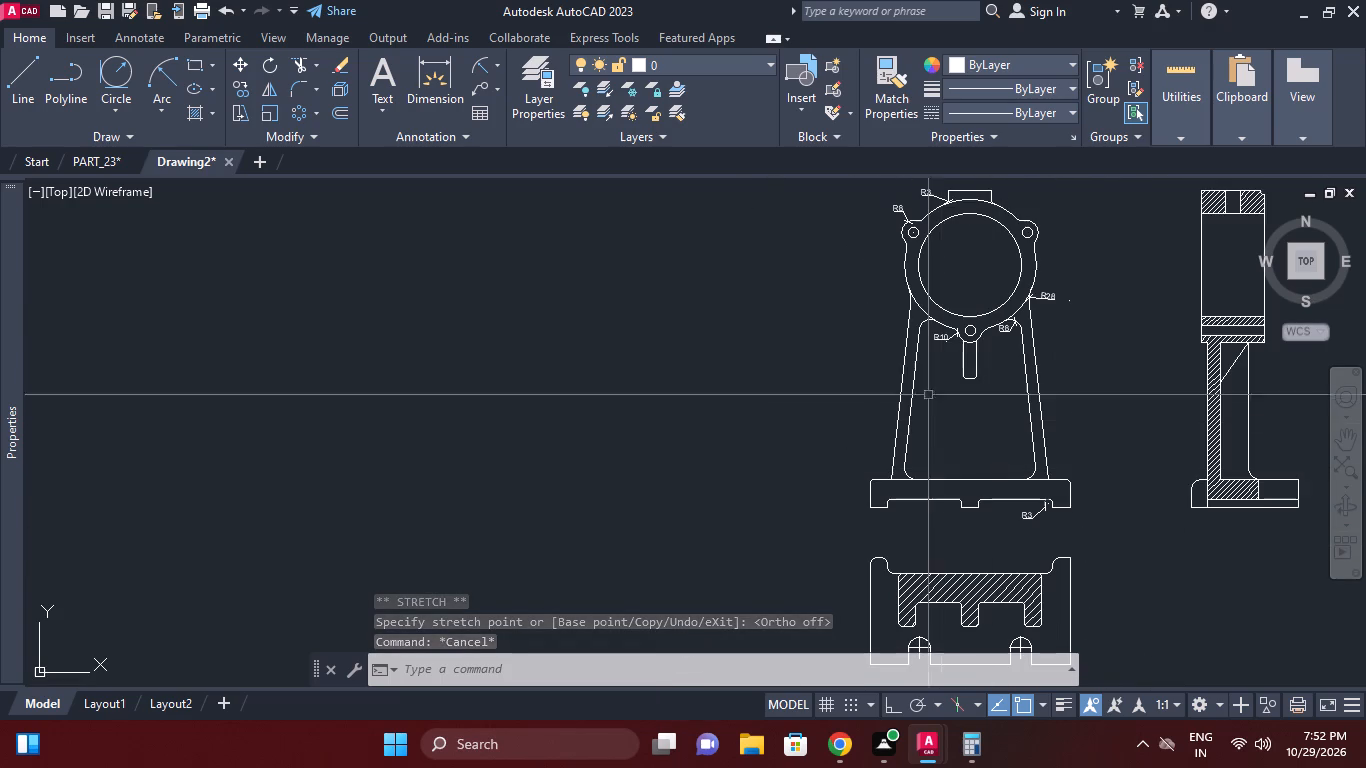
pyautogui.click(499, 61)
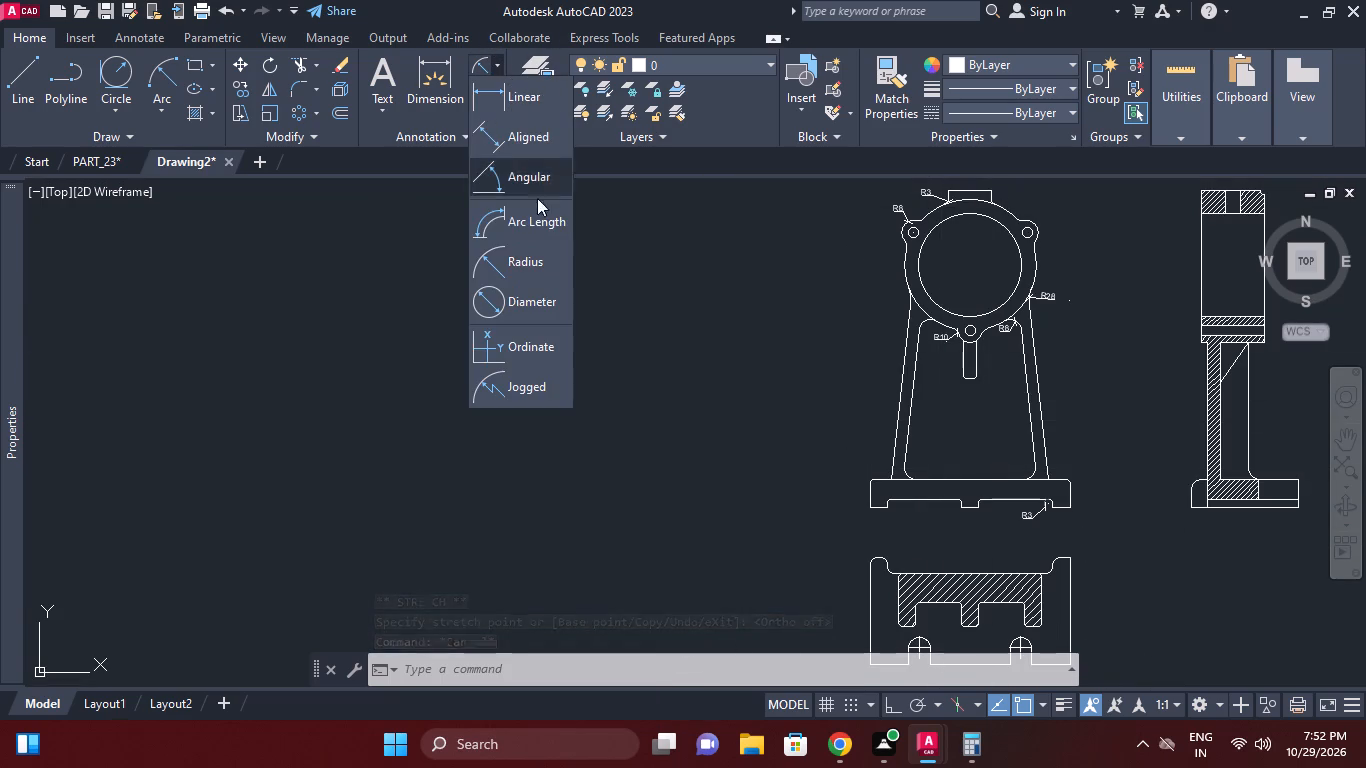
pyautogui.click(539, 302)
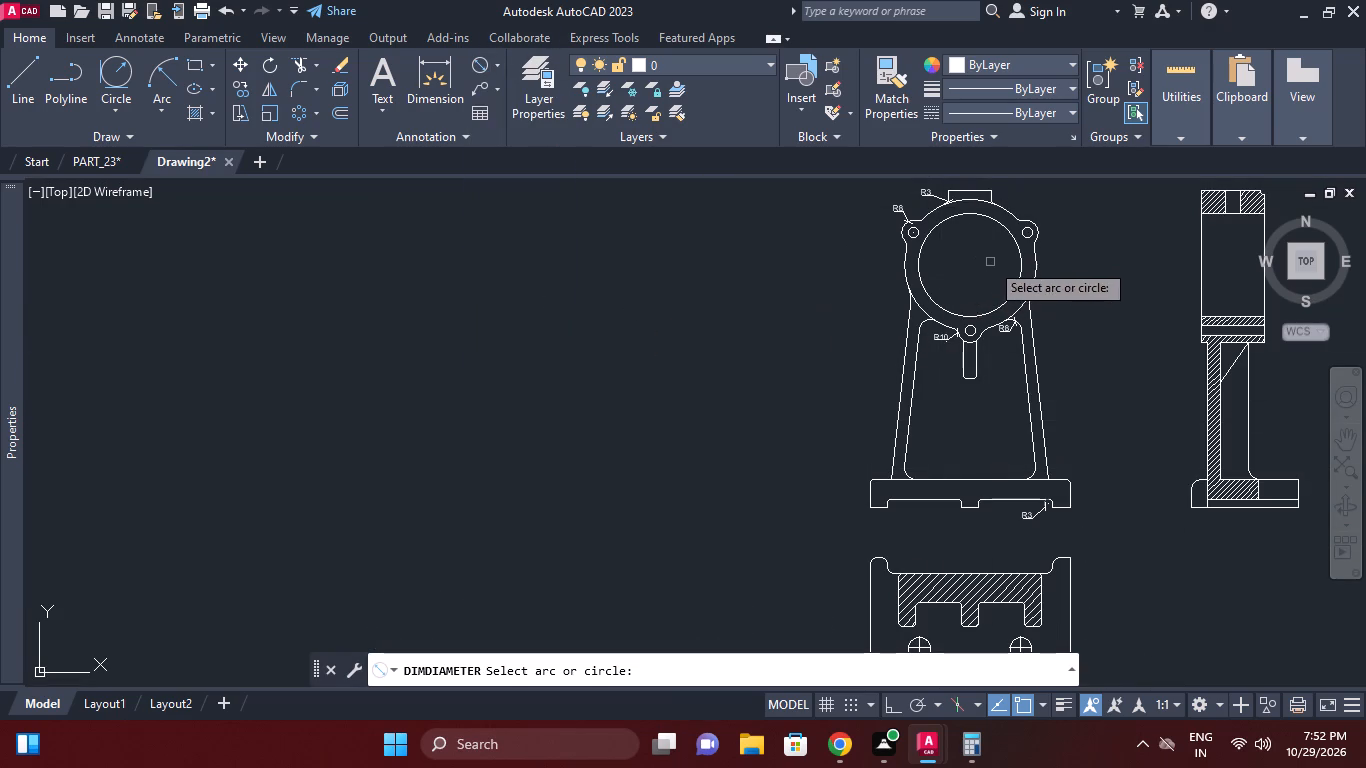
pyautogui.scroll(1, 1011, 202)
pyautogui.click(1006, 216)
pyautogui.click(1020, 207)
# Add a diameter dimension to the front view's large inner bore, placing its label outside the flange on the left.
pyautogui.rightClick(1139, 198)
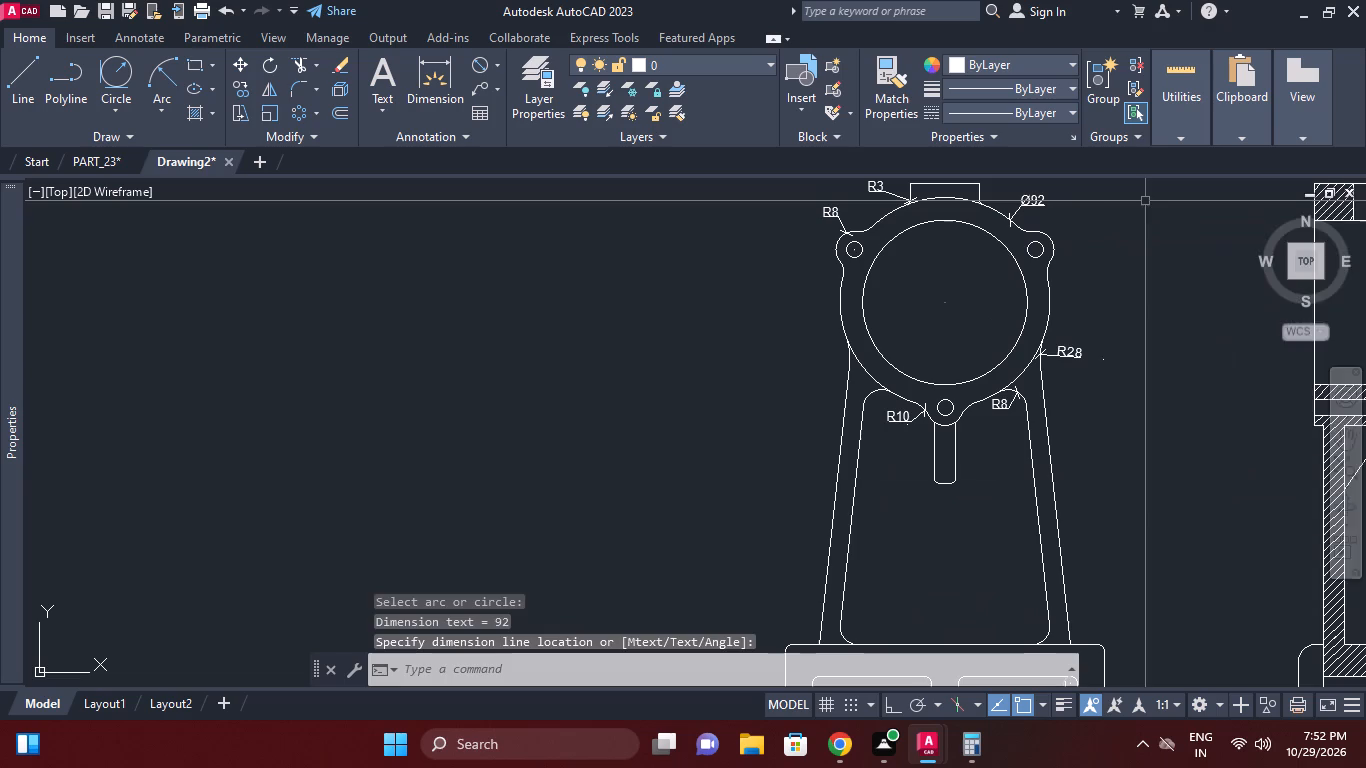
pyautogui.click(1164, 213)
pyautogui.click(869, 298)
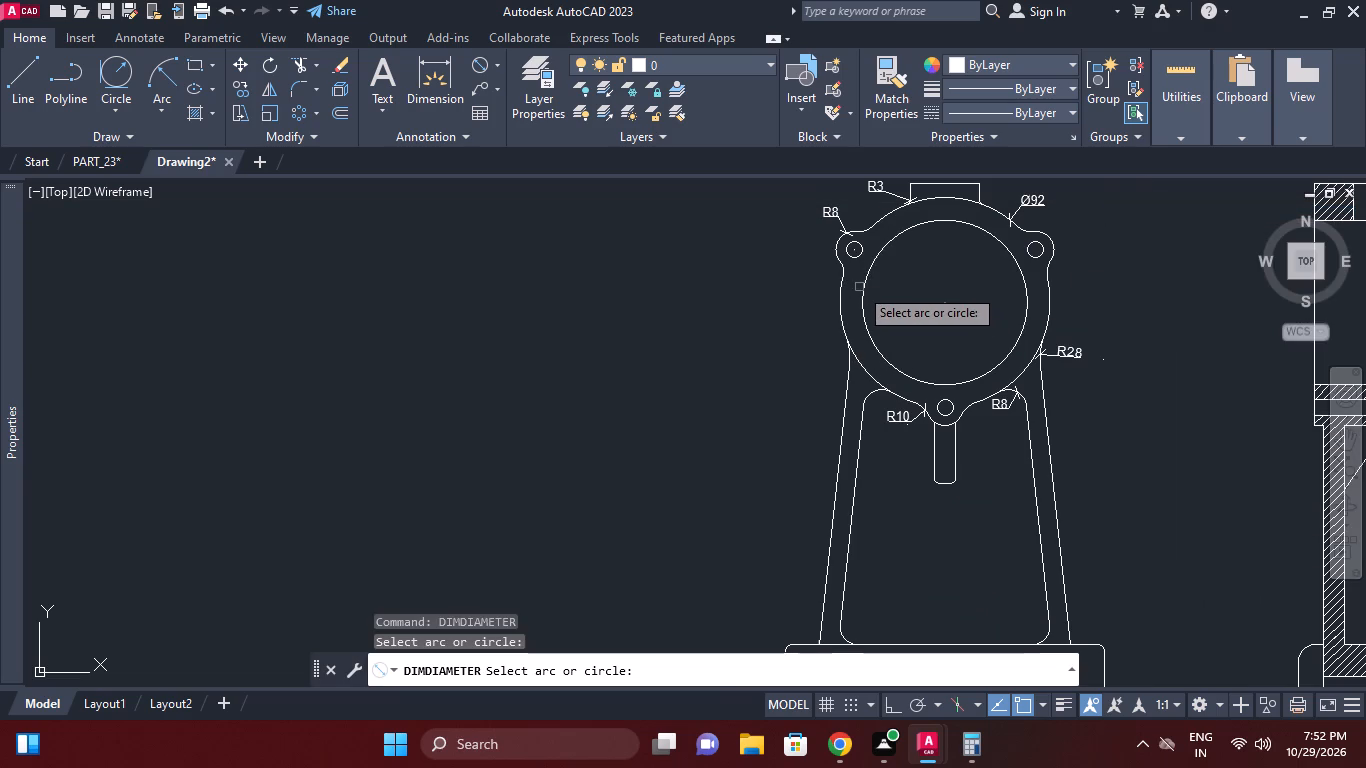
pyautogui.click(864, 292)
pyautogui.click(811, 319)
# Add a diameter dimension to the small hole in the flange's upper-left lug, placing its label to the left.
pyautogui.rightClick(830, 287)
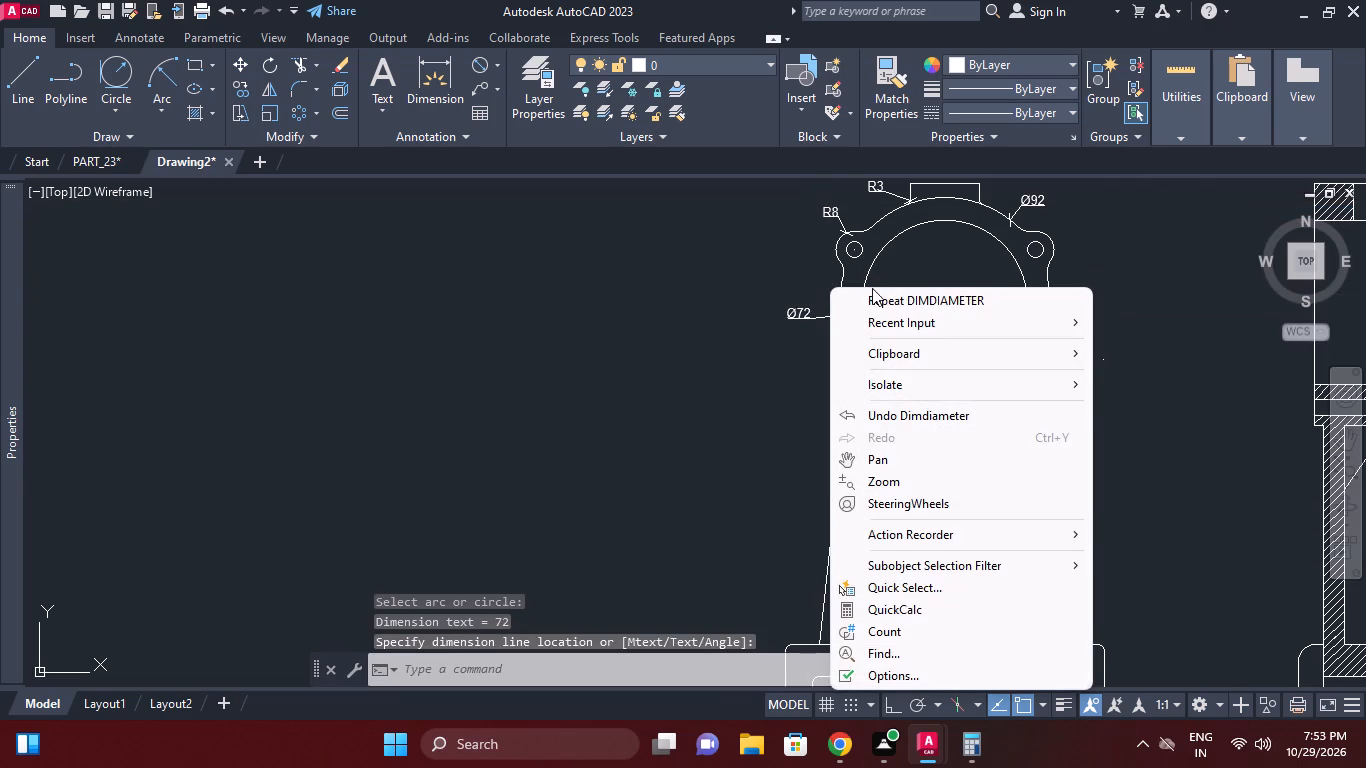
pyautogui.click(872, 288)
pyautogui.click(873, 298)
pyautogui.scroll(2, 853, 262)
pyautogui.click(852, 252)
pyautogui.click(775, 260)
# Draw four vertical construction lines through the side edges of both slots in the base view.
pyautogui.moveTo(888, 359); pyautogui.dragTo(878, 348, button='middle')
pyautogui.moveTo(898, 395); pyautogui.dragTo(904, 365, button='middle')
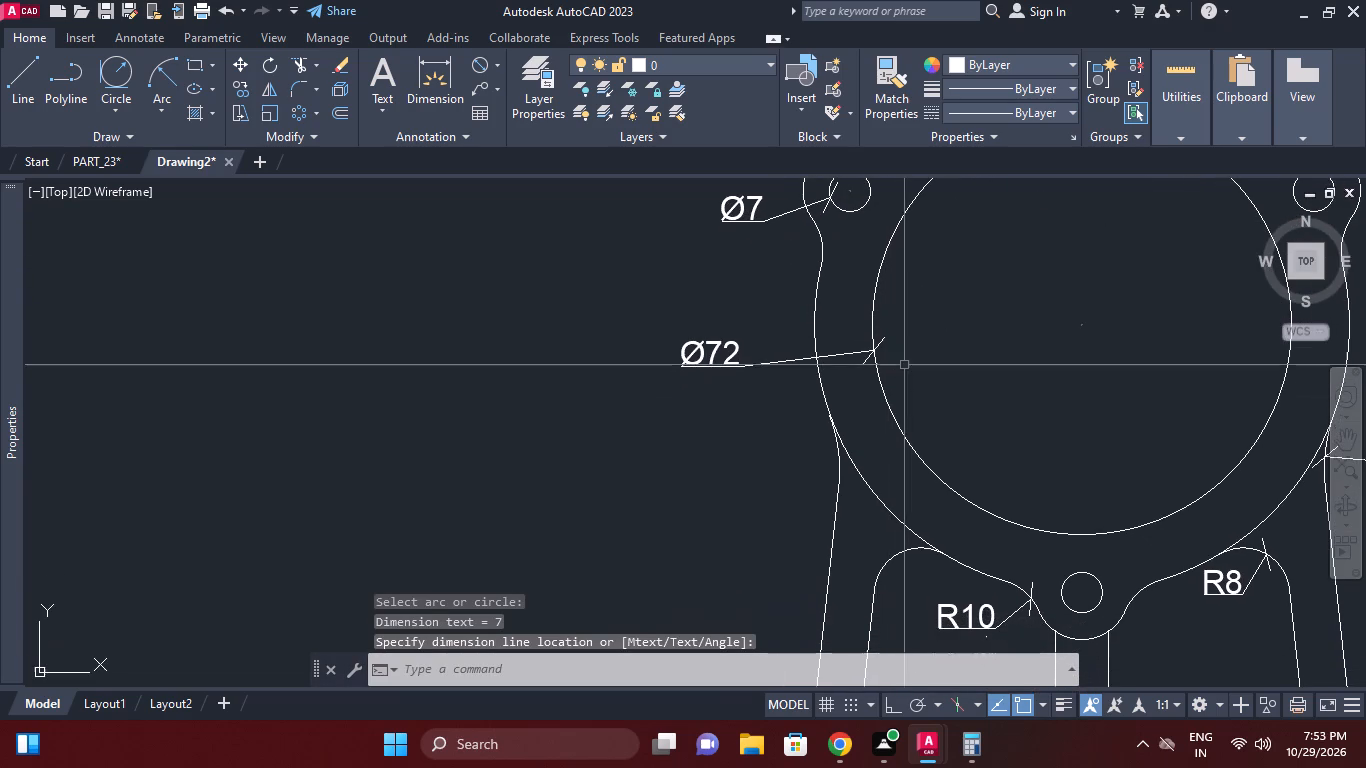
pyautogui.moveTo(984, 412); pyautogui.dragTo(977, 343, button='middle')
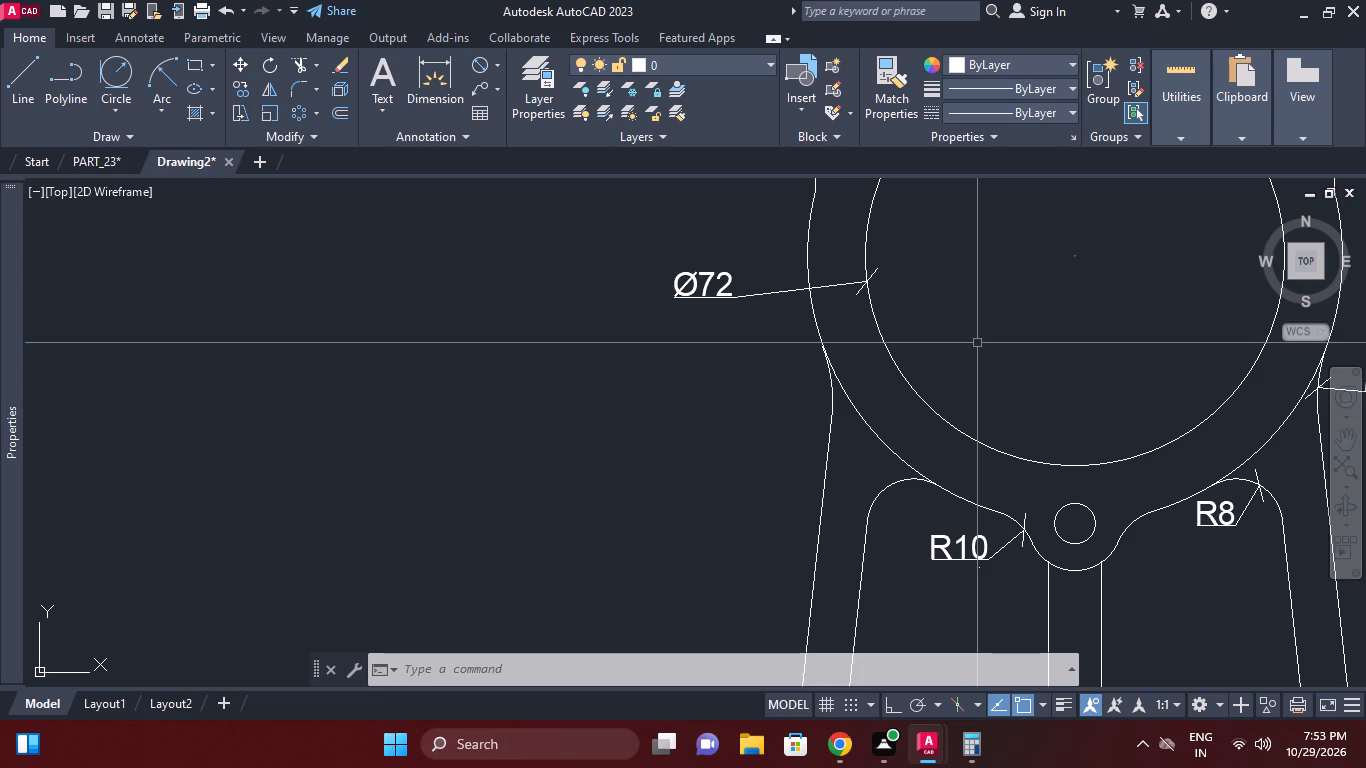
pyautogui.scroll(-3, 986, 351)
pyautogui.moveTo(996, 425); pyautogui.dragTo(935, 301, button='middle')
pyautogui.moveTo(953, 479); pyautogui.dragTo(937, 395, button='middle')
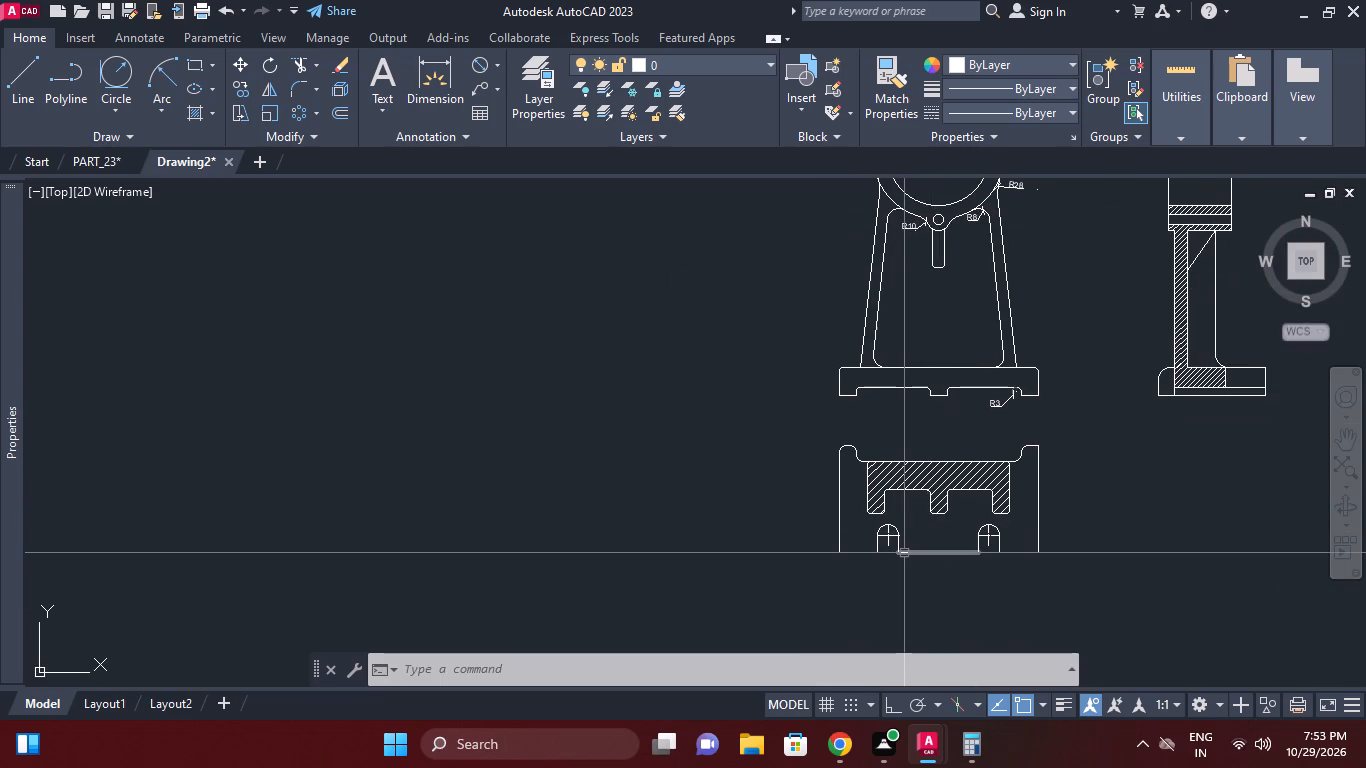
pyautogui.press('x')
pyautogui.press('l')
pyautogui.press('space')
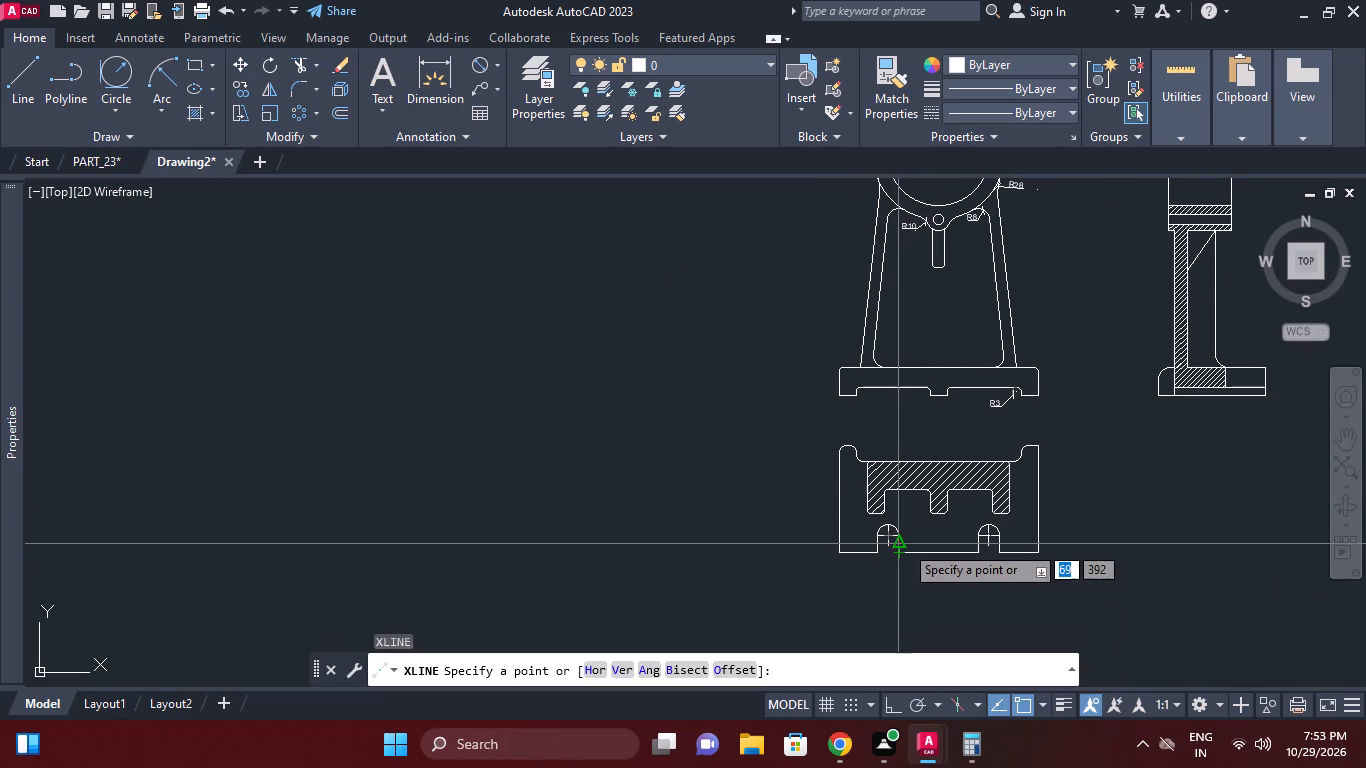
pyautogui.press('v')
pyautogui.press('space')
pyautogui.scroll(2, 895, 548)
pyautogui.click(852, 539)
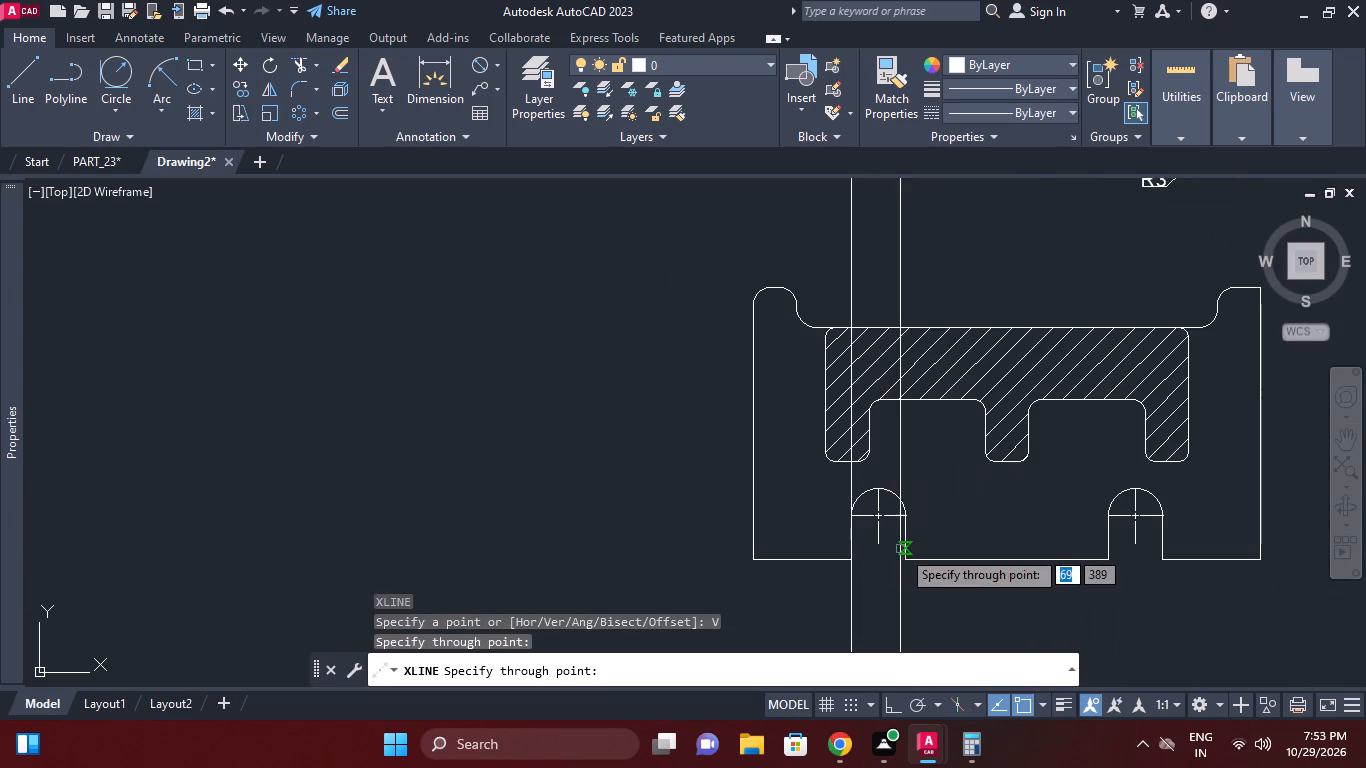
pyautogui.click(907, 546)
pyautogui.click(1110, 535)
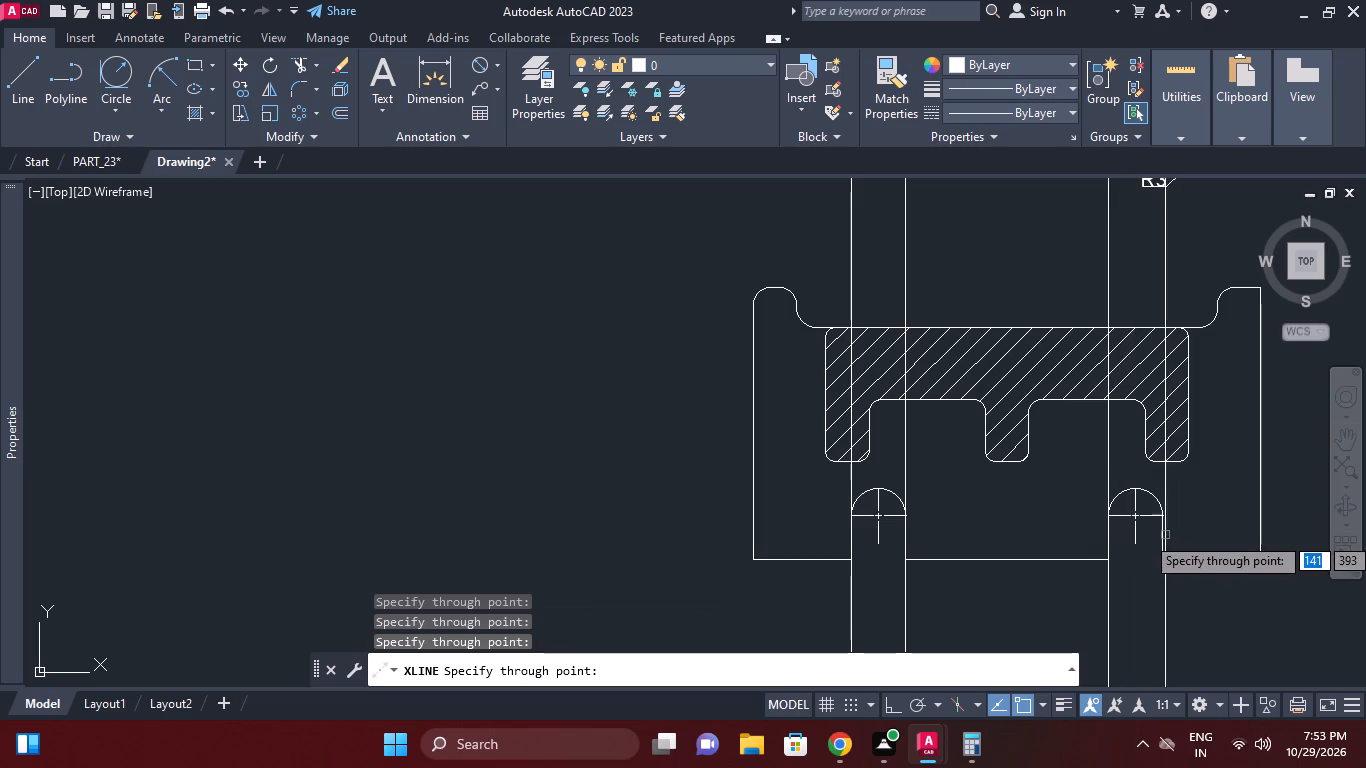
pyautogui.click(1164, 535)
pyautogui.press('Escape')
# Trim the left pair of construction lines to run only between the front view base's top edge and the left recess's upper edge.
pyautogui.moveTo(1181, 448); pyautogui.dragTo(1152, 603, button='middle')
pyautogui.moveTo(864, 359); pyautogui.dragTo(874, 468, button='middle')
pyautogui.scroll(1, 828, 363)
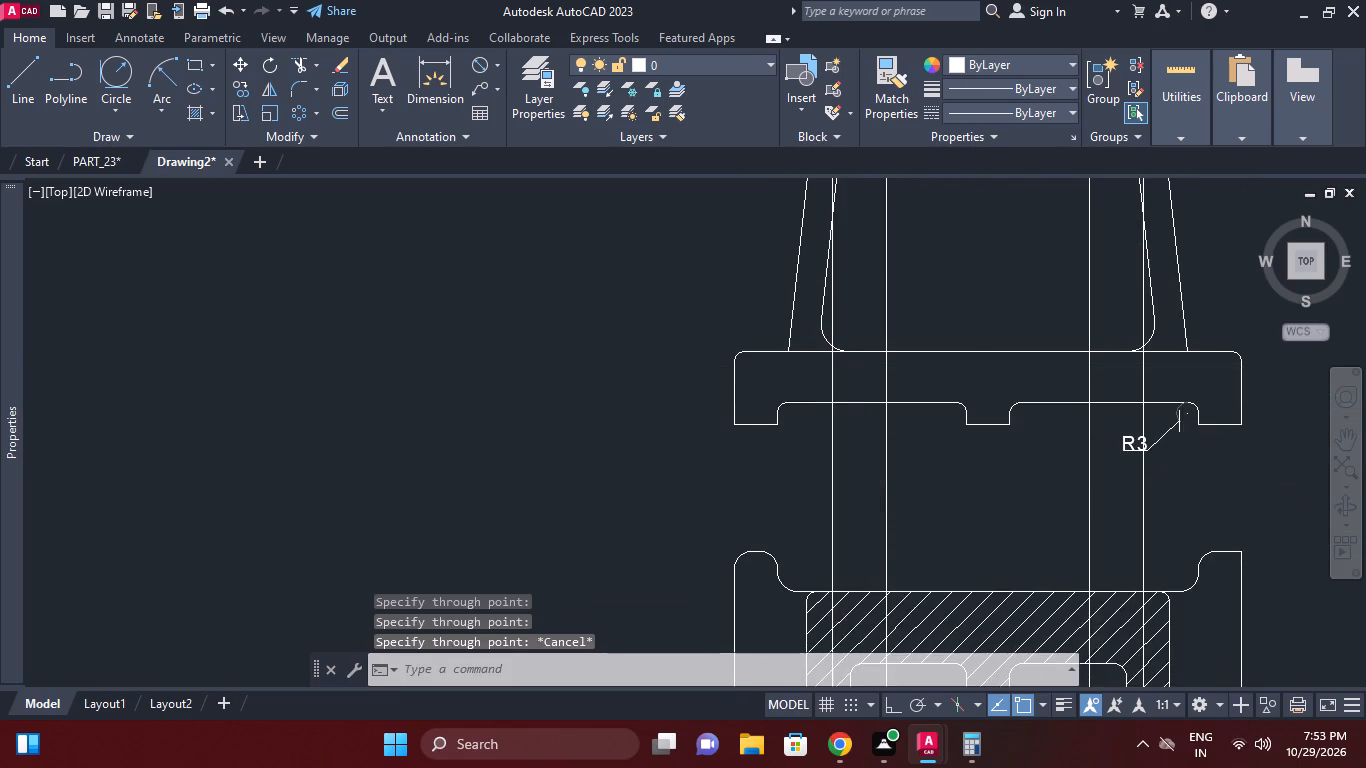
pyautogui.press('Escape')
pyautogui.scroll(1, 828, 363)
pyautogui.middleClick(828, 363)
pyautogui.press('t')
pyautogui.press('r')
pyautogui.press('space')
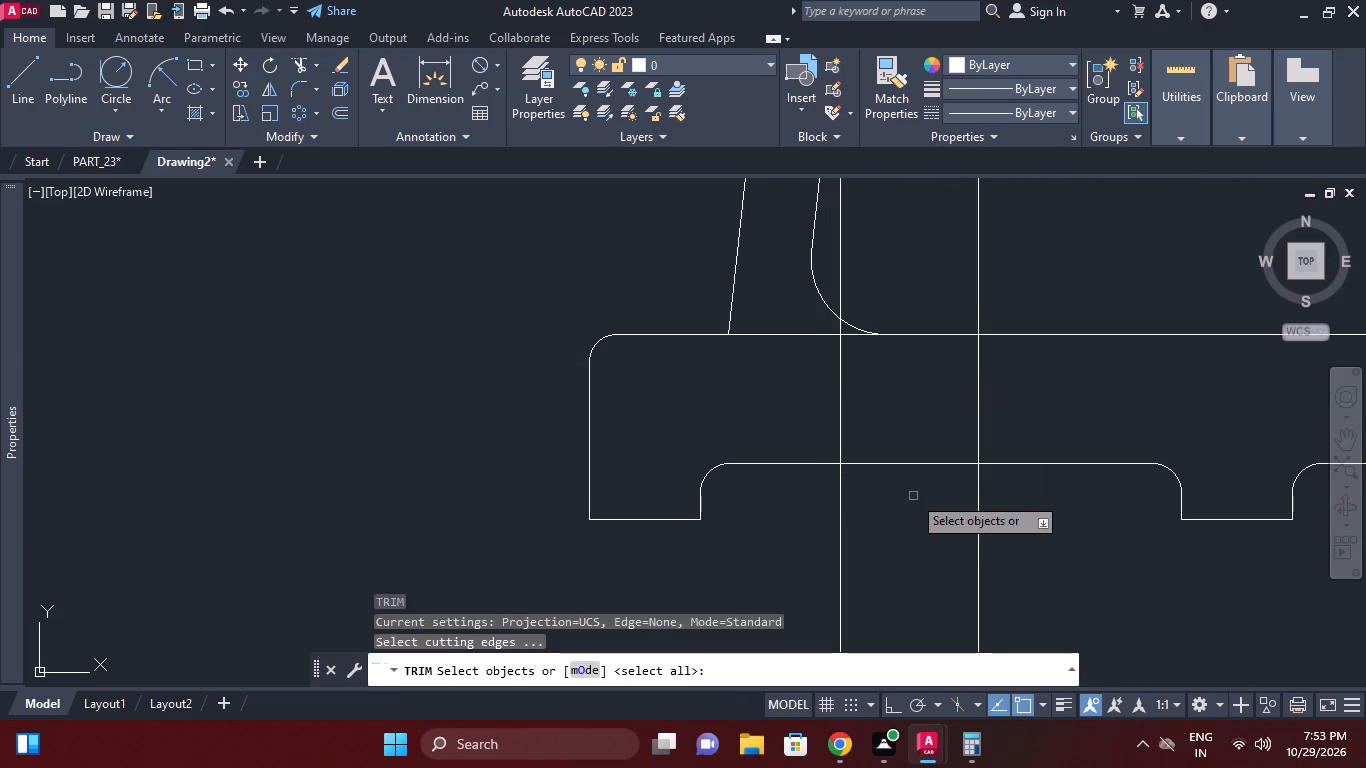
pyautogui.moveTo(914, 489); pyautogui.dragTo(915, 480)
pyautogui.click(905, 450)
pyautogui.moveTo(1041, 374); pyautogui.dragTo(1041, 363)
pyautogui.click(1024, 298)
pyautogui.press('space')
pyautogui.click(842, 331)
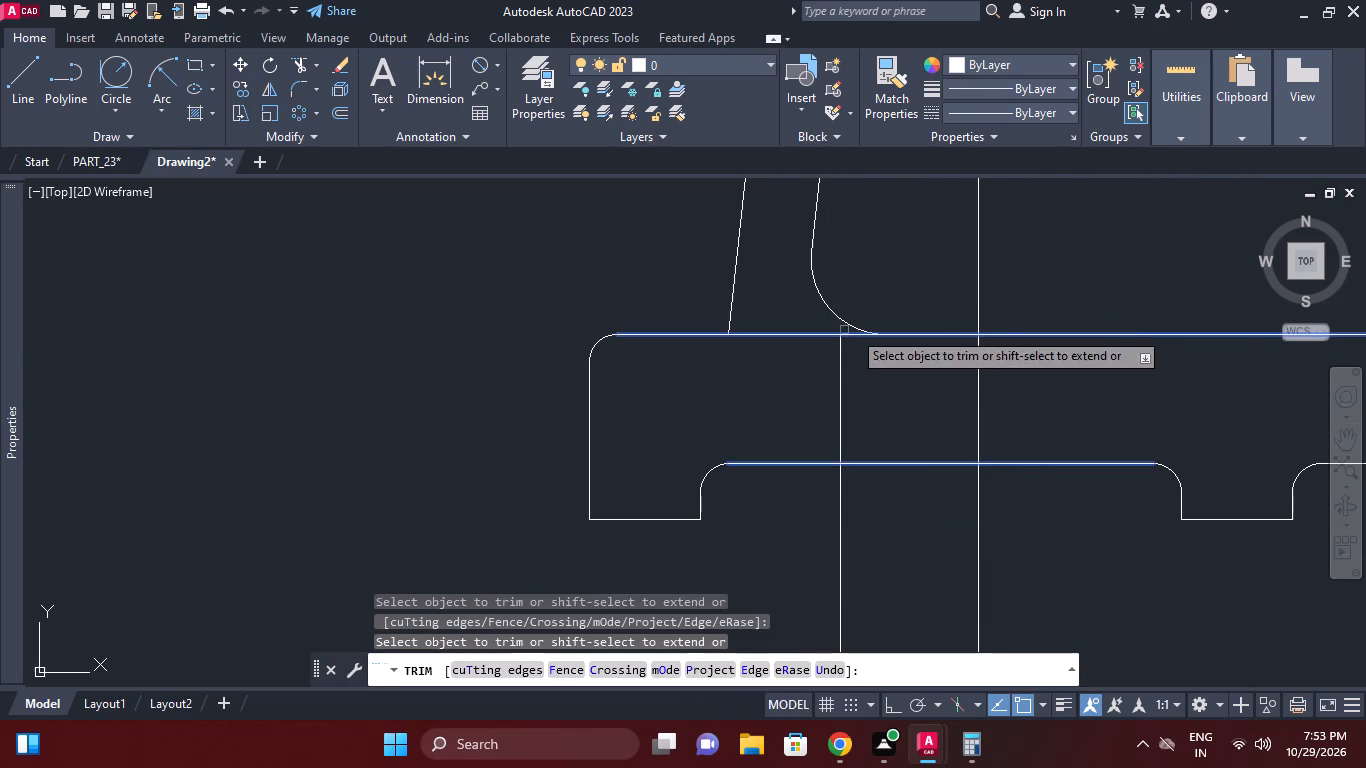
pyautogui.click(979, 314)
pyautogui.moveTo(1040, 518); pyautogui.dragTo(973, 512)
pyautogui.click(856, 508)
pyautogui.moveTo(896, 505); pyautogui.dragTo(881, 505)
pyautogui.click(805, 512)
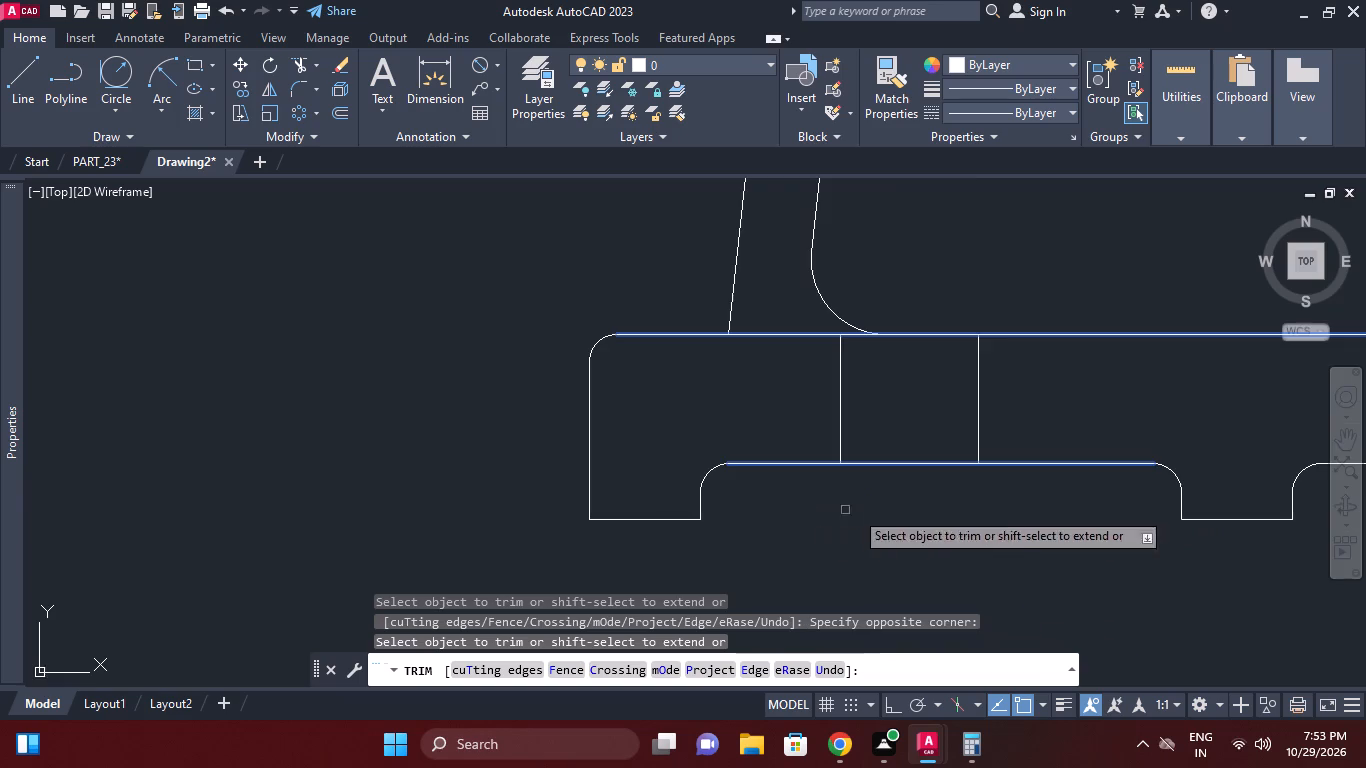
# Trim the right pair of construction lines above the top edge of the front view's base.
pyautogui.scroll(-1, 1013, 514)
pyautogui.moveTo(1002, 515); pyautogui.dragTo(595, 515, button='middle')
pyautogui.click(898, 373)
pyautogui.click(907, 364)
pyautogui.click(996, 366)
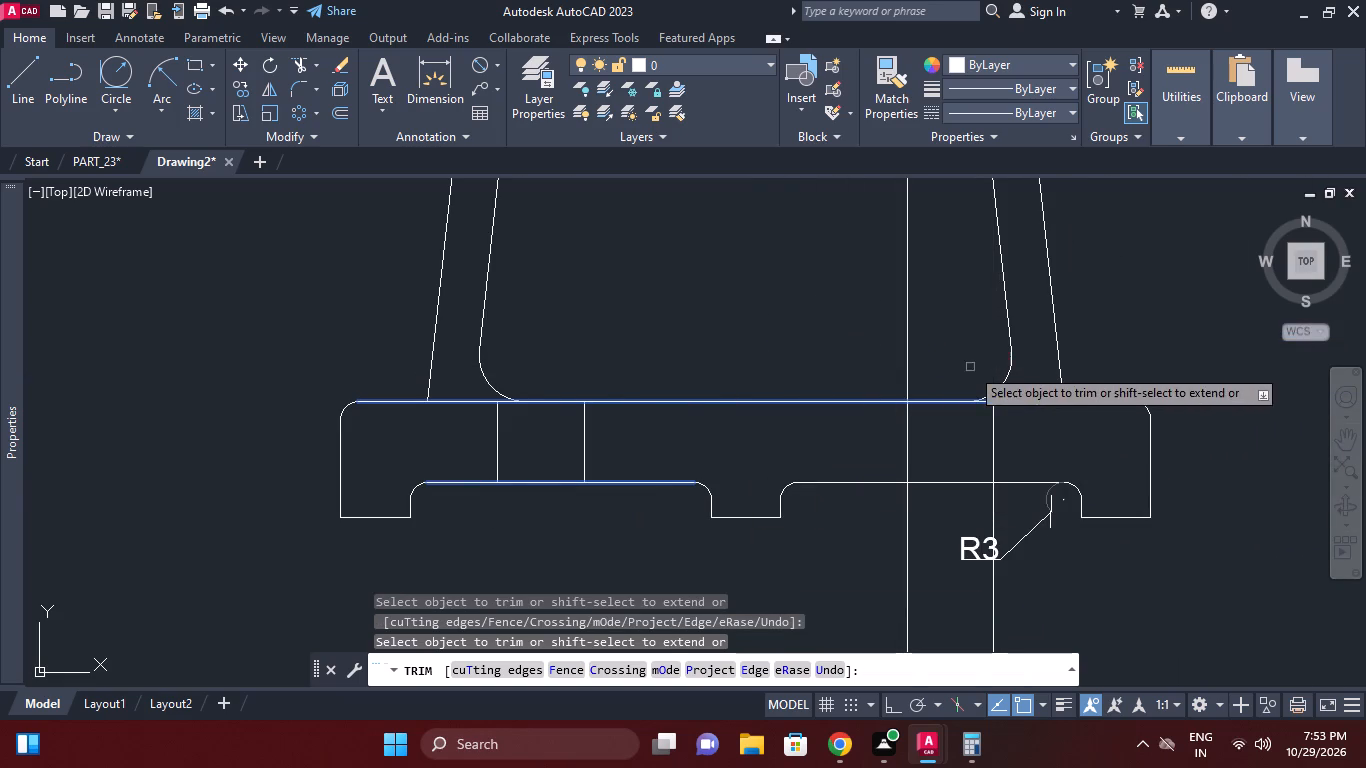
pyautogui.click(899, 372)
pyautogui.click(918, 371)
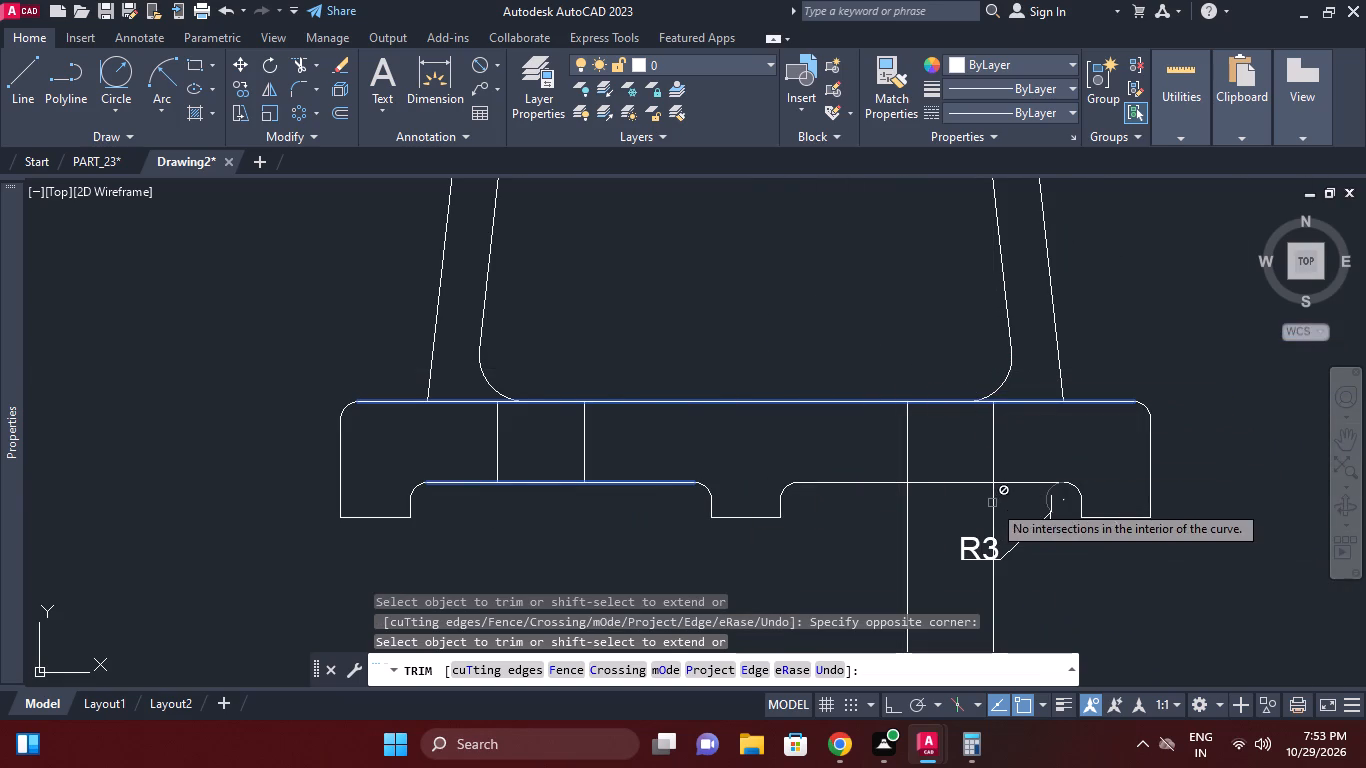
# Trim the right pair of construction lines below the right recess, using the recess's upper edge as the cutting edge.
pyautogui.click(992, 503)
pyautogui.click(927, 506)
pyautogui.click(889, 506)
pyautogui.click(1002, 498)
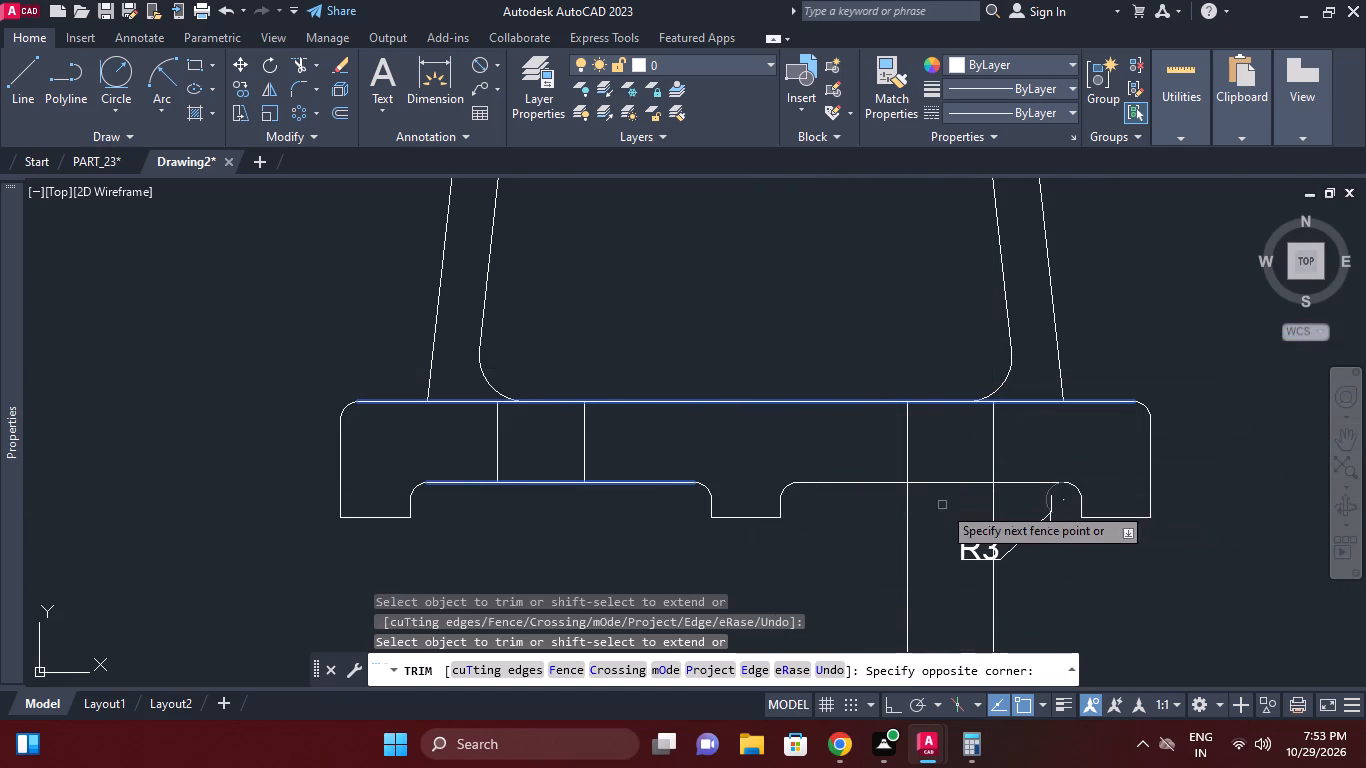
pyautogui.click(942, 505)
pyautogui.press('Escape')
pyautogui.press('space')
pyautogui.click(958, 492)
pyautogui.click(954, 473)
pyautogui.press('space')
pyautogui.click(1033, 494)
pyautogui.click(881, 511)
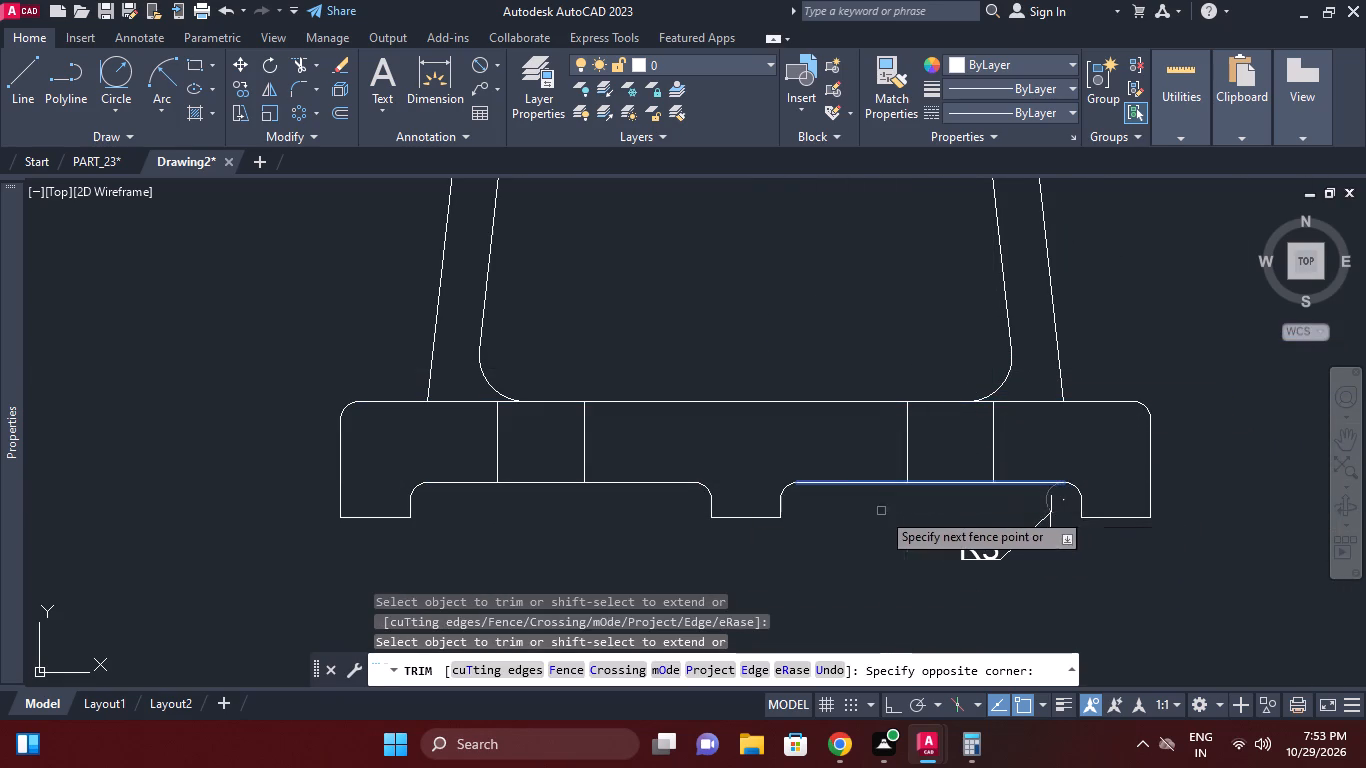
pyautogui.press('Escape')
# Change the colour of the four slot-edge lines in the front view's base to 8.
pyautogui.click(1020, 438)
pyautogui.click(866, 432)
pyautogui.moveTo(764, 429); pyautogui.dragTo(740, 430)
pyautogui.click(456, 434)
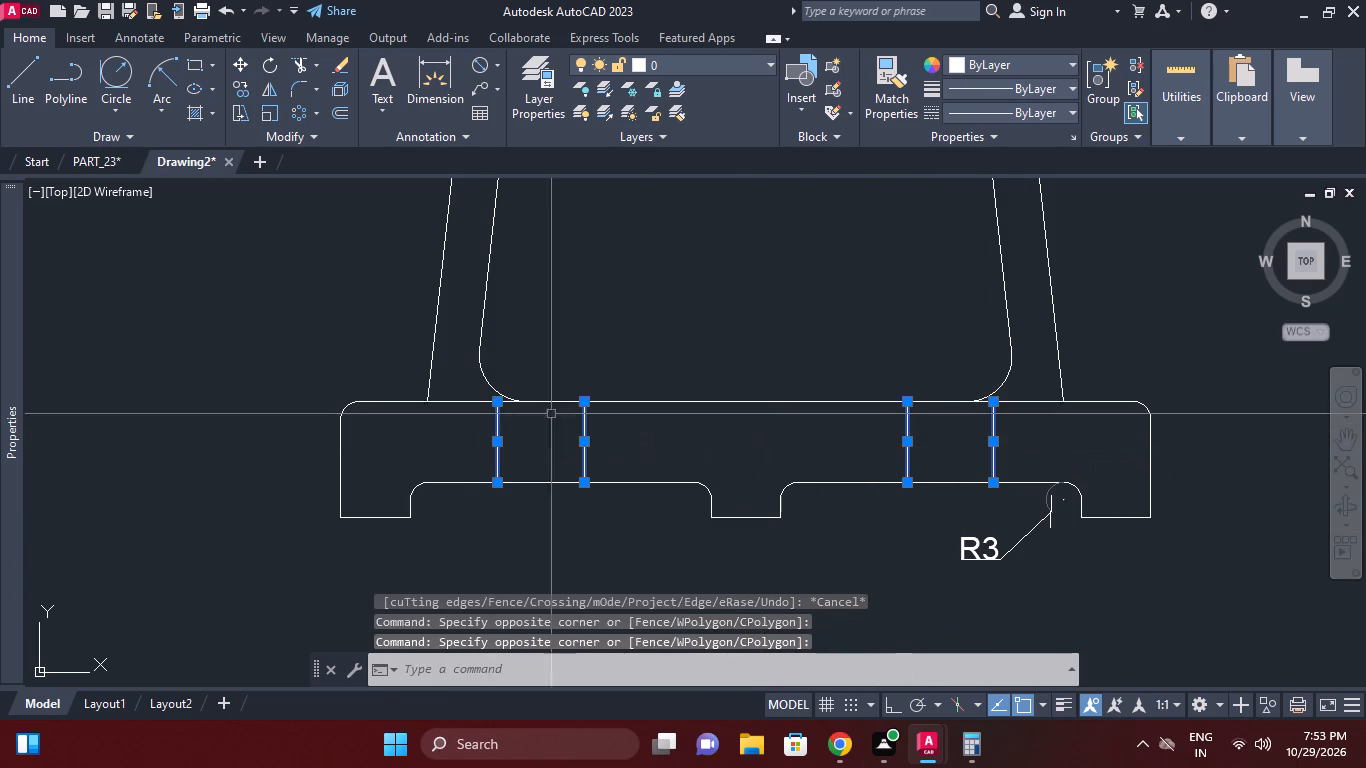
pyautogui.click(1001, 56)
pyautogui.click(1091, 263)
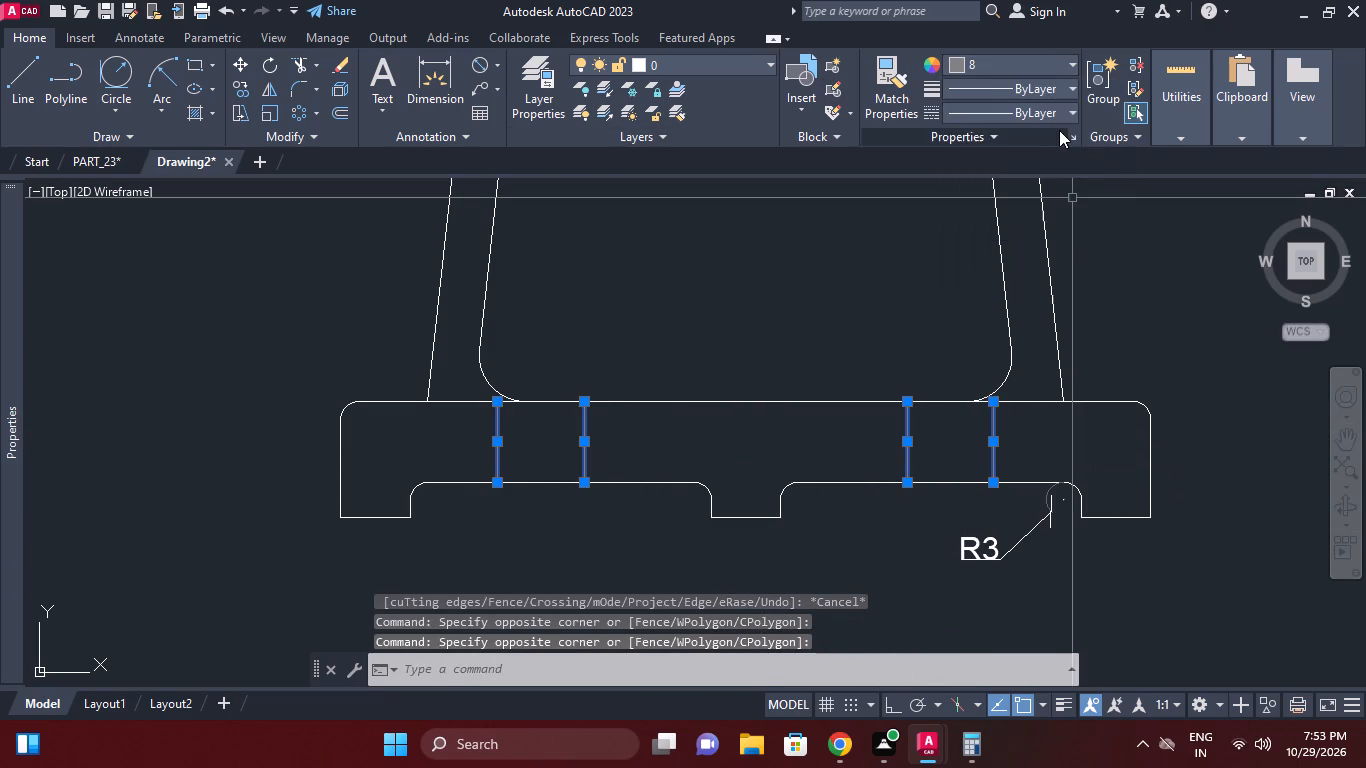
pyautogui.click(1057, 105)
pyautogui.press('Escape')
pyautogui.middleClick(1086, 284)
pyautogui.scroll(-1, 1086, 284)
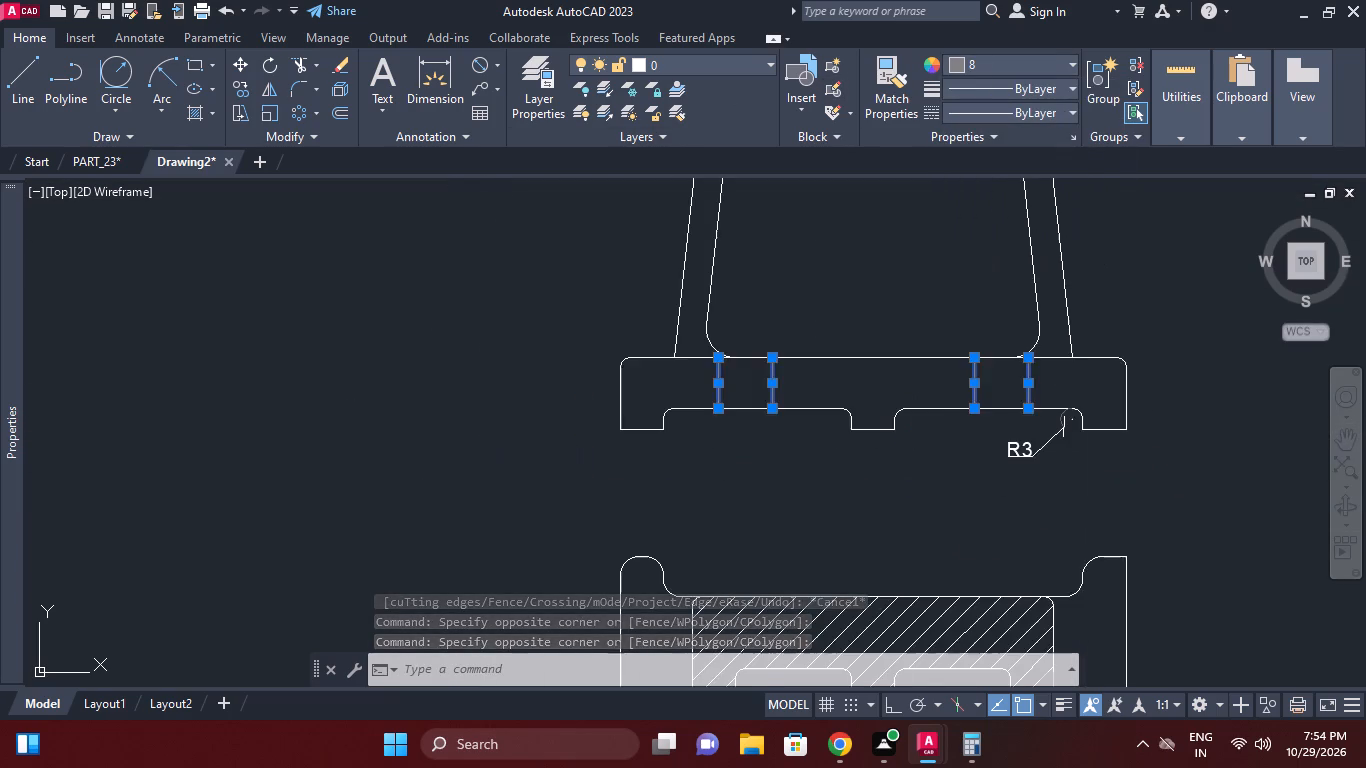
pyautogui.press('Escape')
# Add a vertical linear dimension from the front view's bore centre to the base's bottom edge, placed on the side facing the sectional view.
pyautogui.scroll(-1, 1079, 356)
pyautogui.moveTo(1079, 356); pyautogui.dragTo(1073, 378, button='middle')
pyautogui.moveTo(1075, 450); pyautogui.dragTo(1017, 424, button='middle')
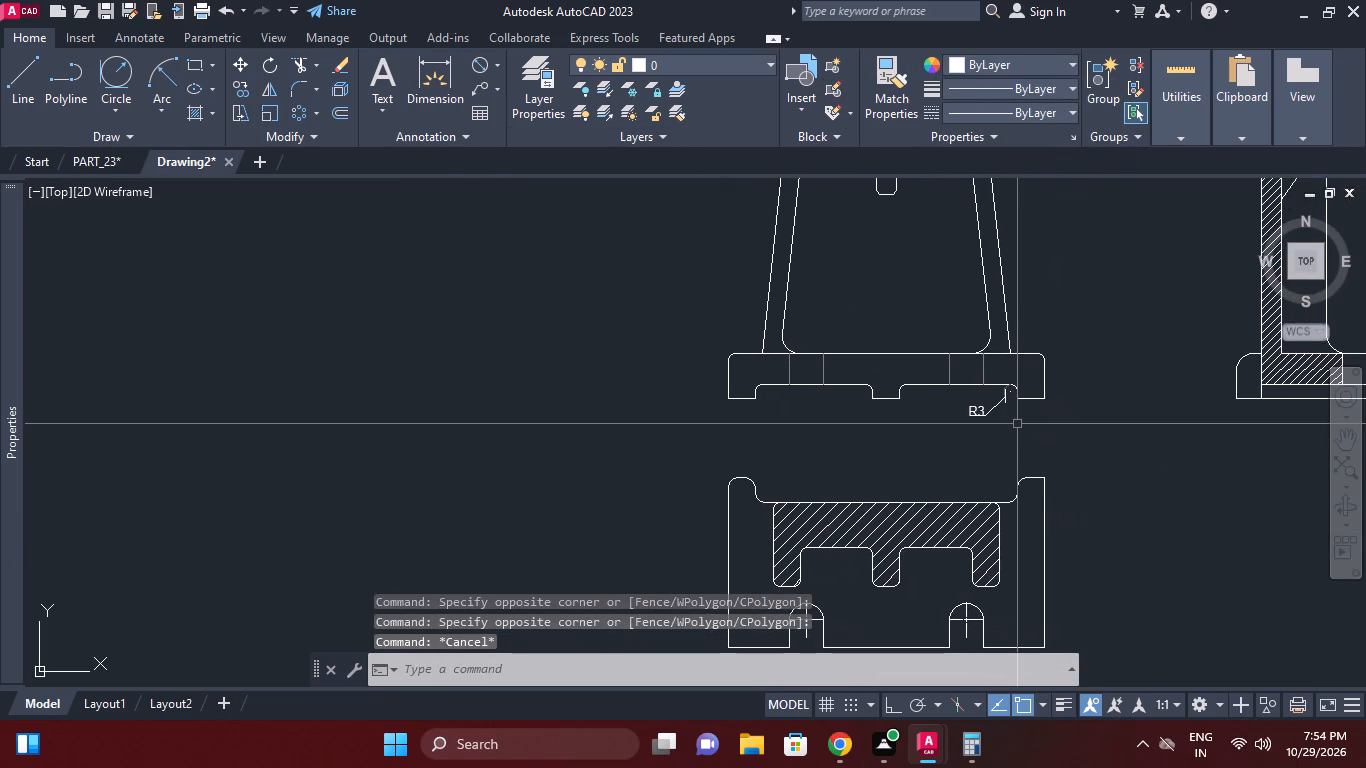
pyautogui.scroll(-1, 1015, 423)
pyautogui.middleClick(1019, 425)
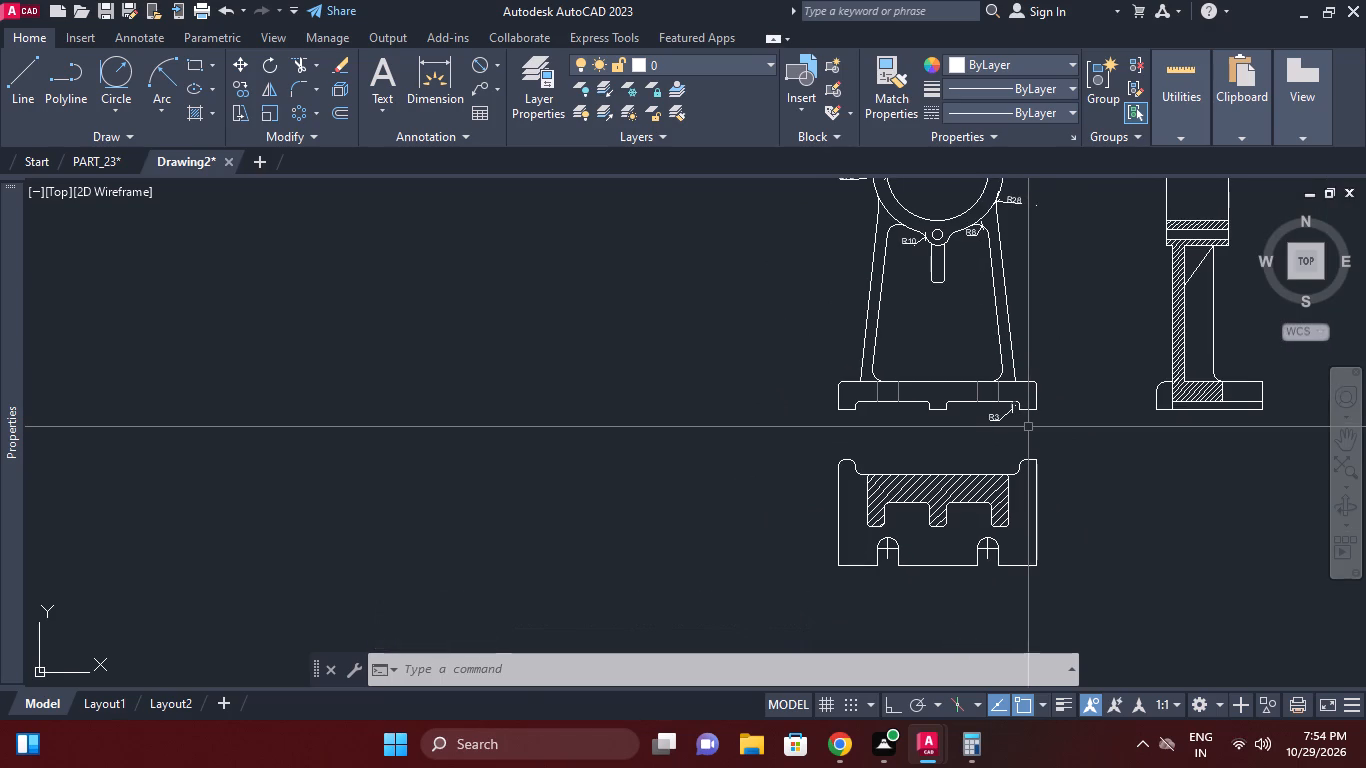
pyautogui.moveTo(995, 341); pyautogui.dragTo(950, 500, button='middle')
pyautogui.scroll(1, 946, 363)
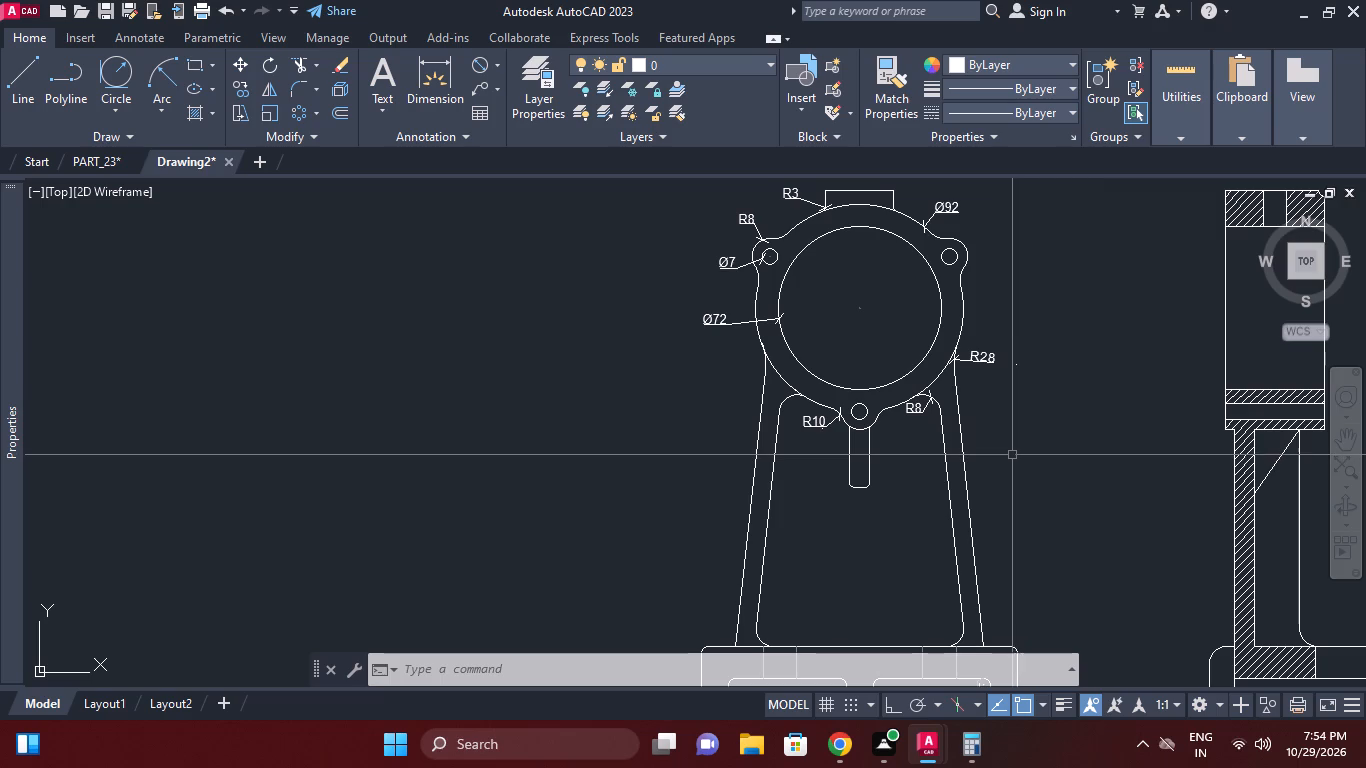
pyautogui.moveTo(1011, 454); pyautogui.dragTo(1005, 377, button='middle')
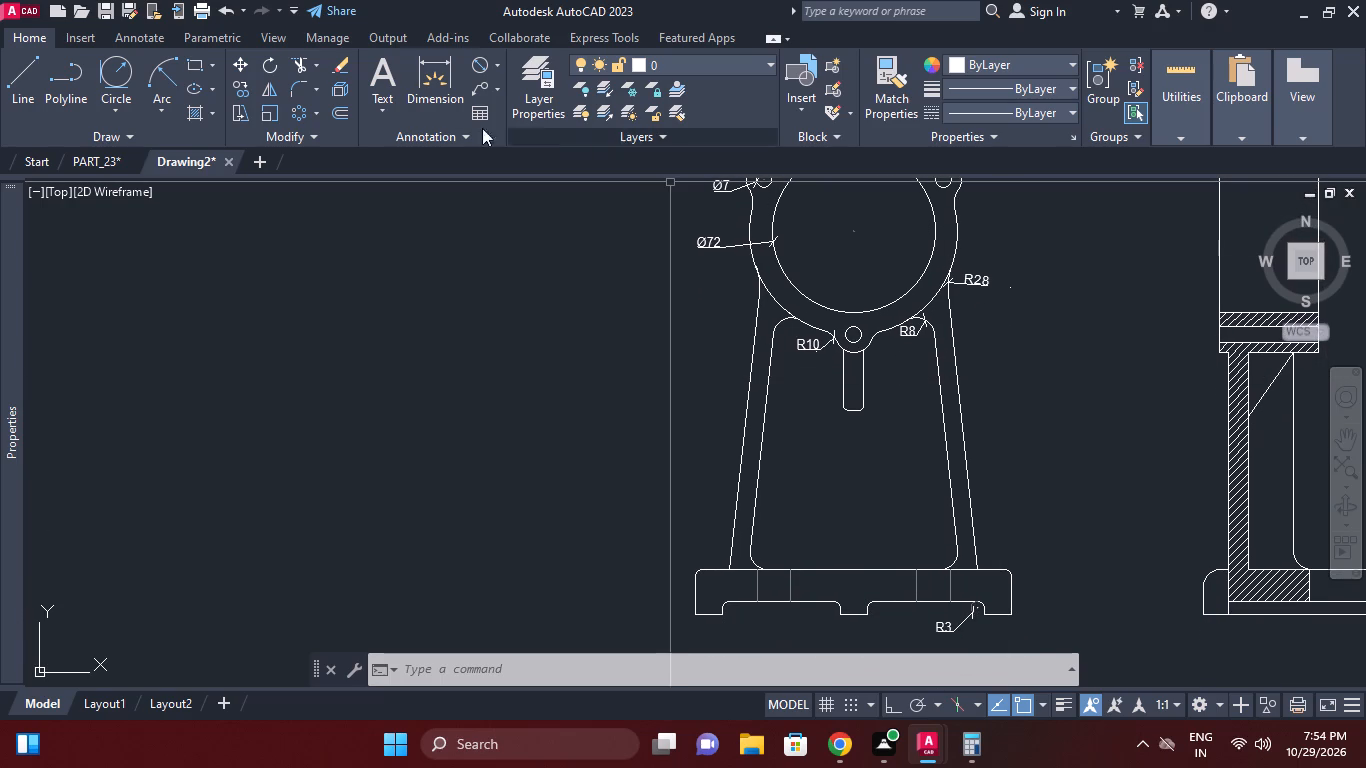
pyautogui.click(491, 58)
pyautogui.click(500, 72)
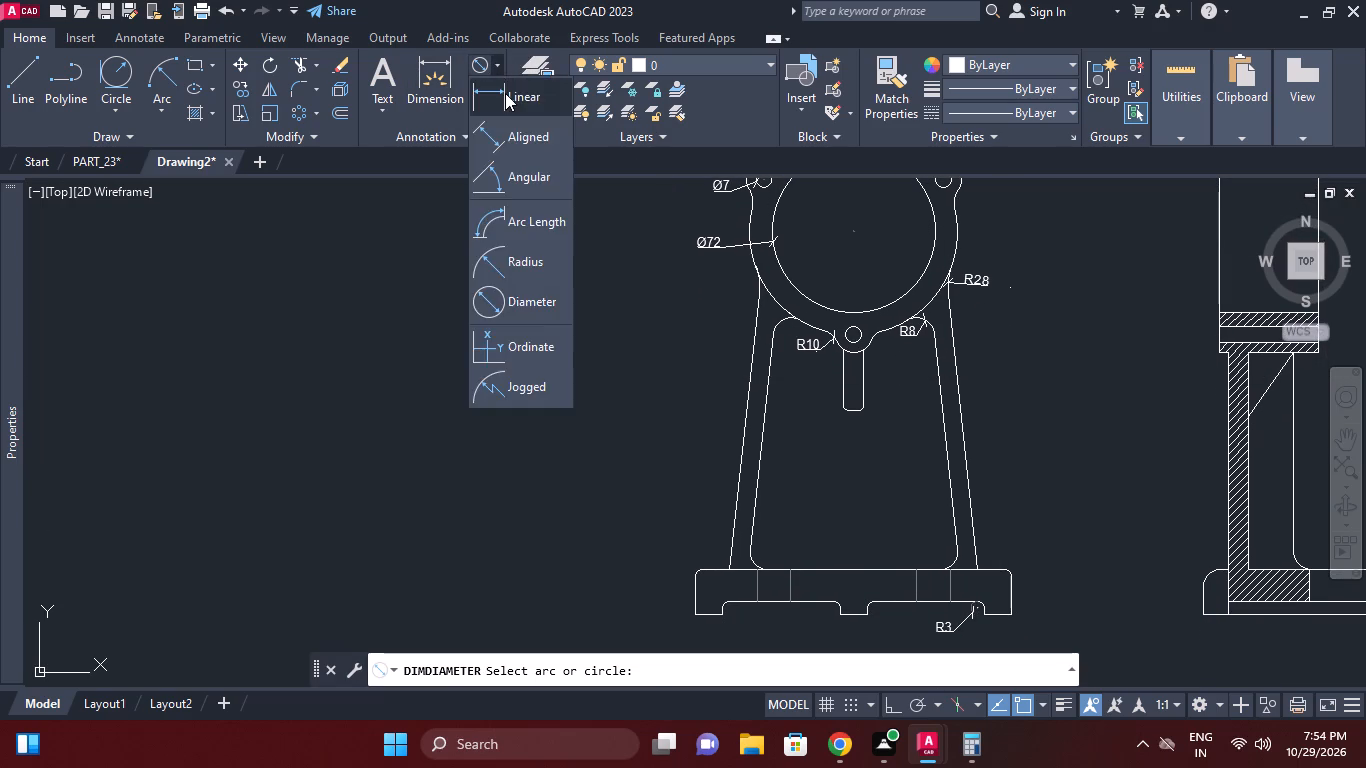
pyautogui.click(505, 93)
pyautogui.moveTo(657, 312); pyautogui.dragTo(662, 259, button='middle')
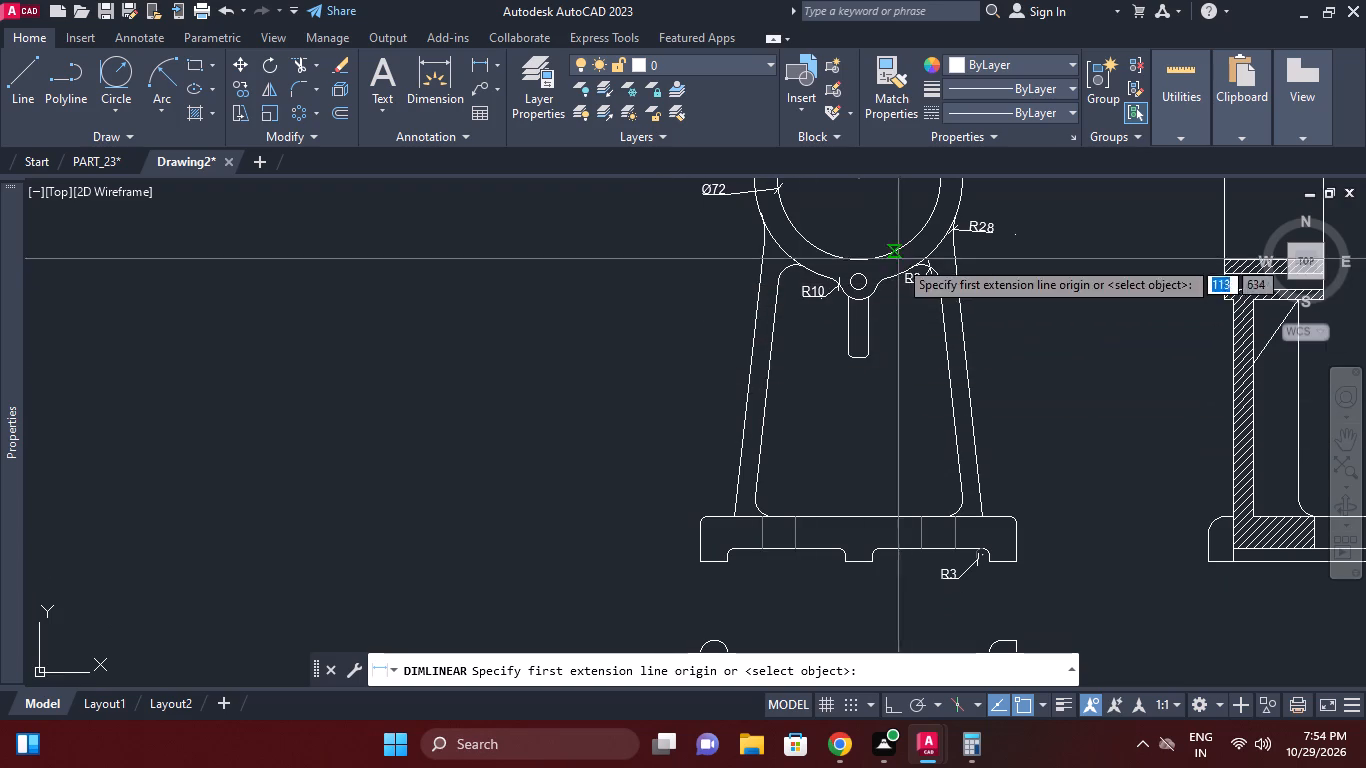
pyautogui.moveTo(898, 261); pyautogui.dragTo(882, 400, button='middle')
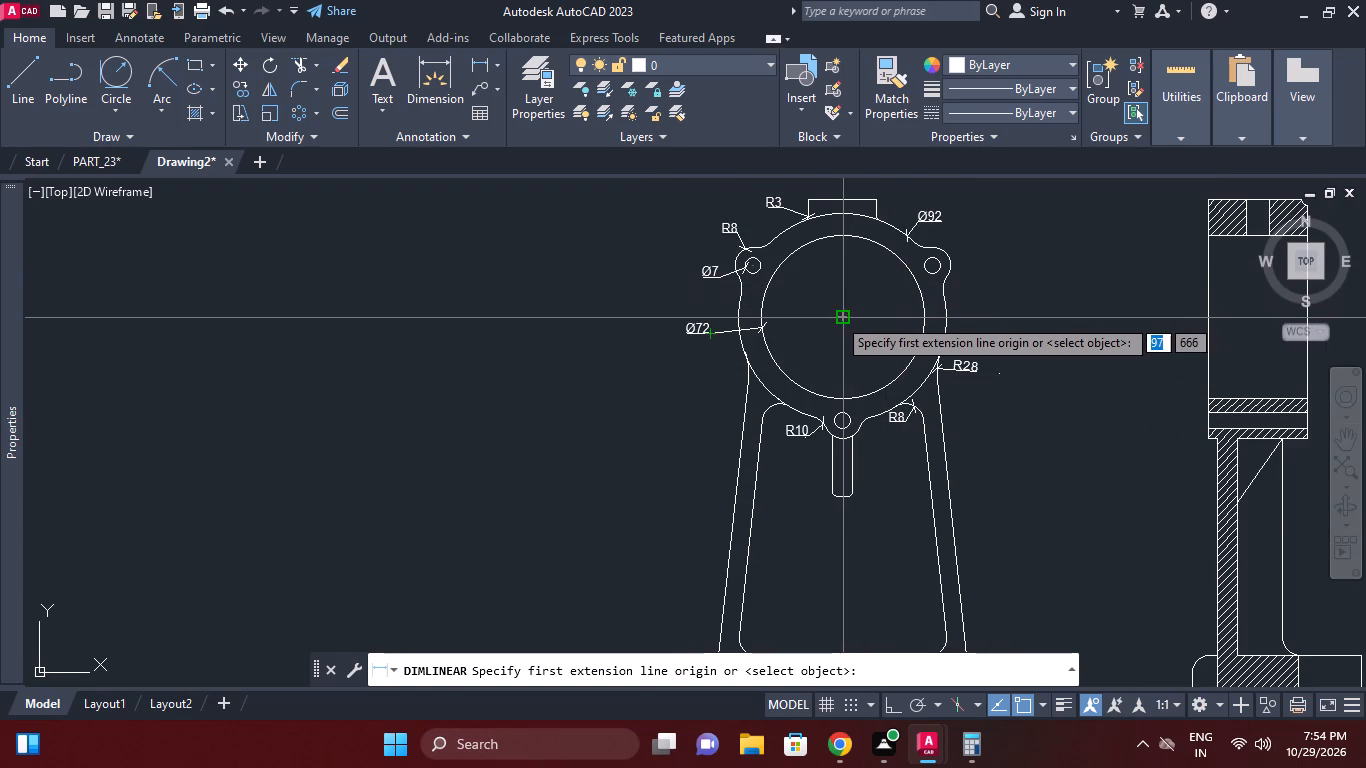
pyautogui.click(837, 317)
pyautogui.moveTo(944, 372); pyautogui.dragTo(890, 218, button='middle')
pyautogui.scroll(-1, 926, 336)
pyautogui.scroll(1, 929, 420)
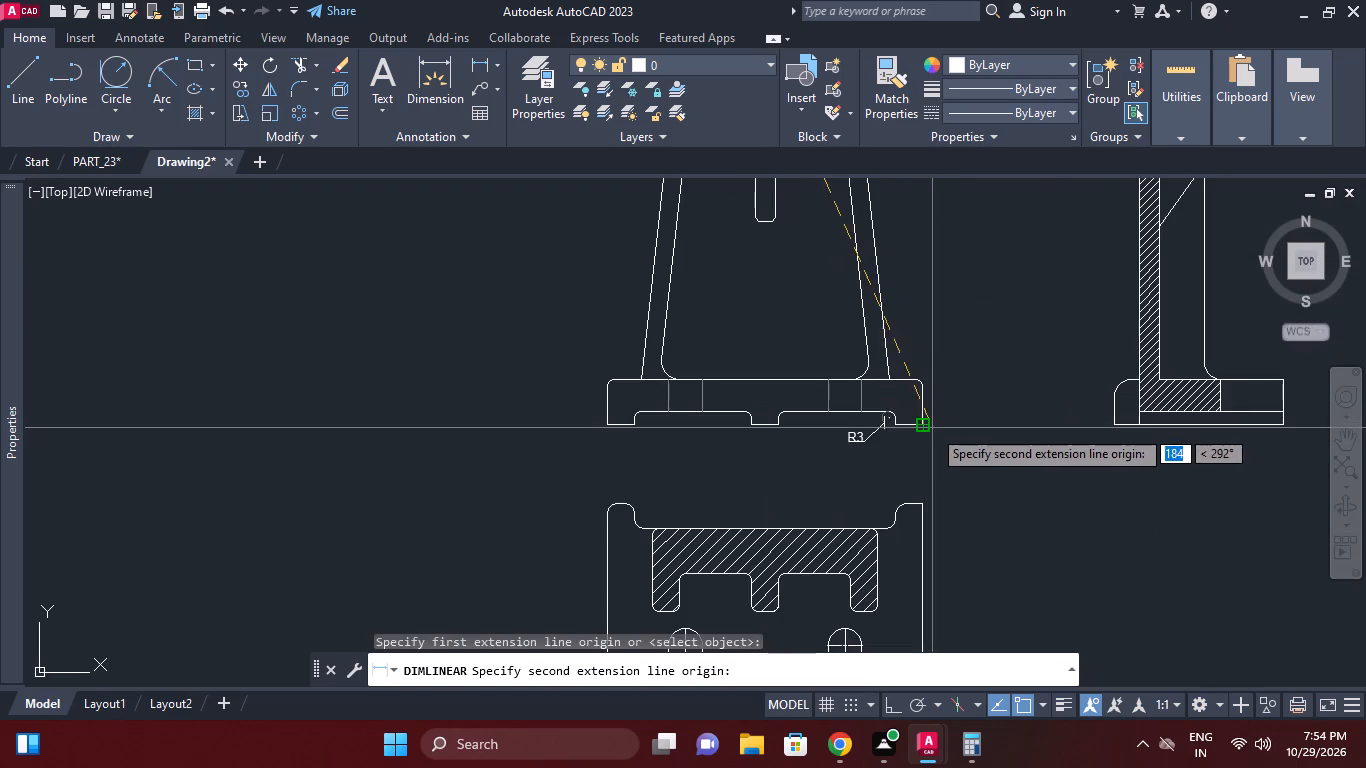
pyautogui.click(921, 423)
pyautogui.moveTo(965, 344); pyautogui.dragTo(965, 440, button='middle')
pyautogui.click(982, 388)
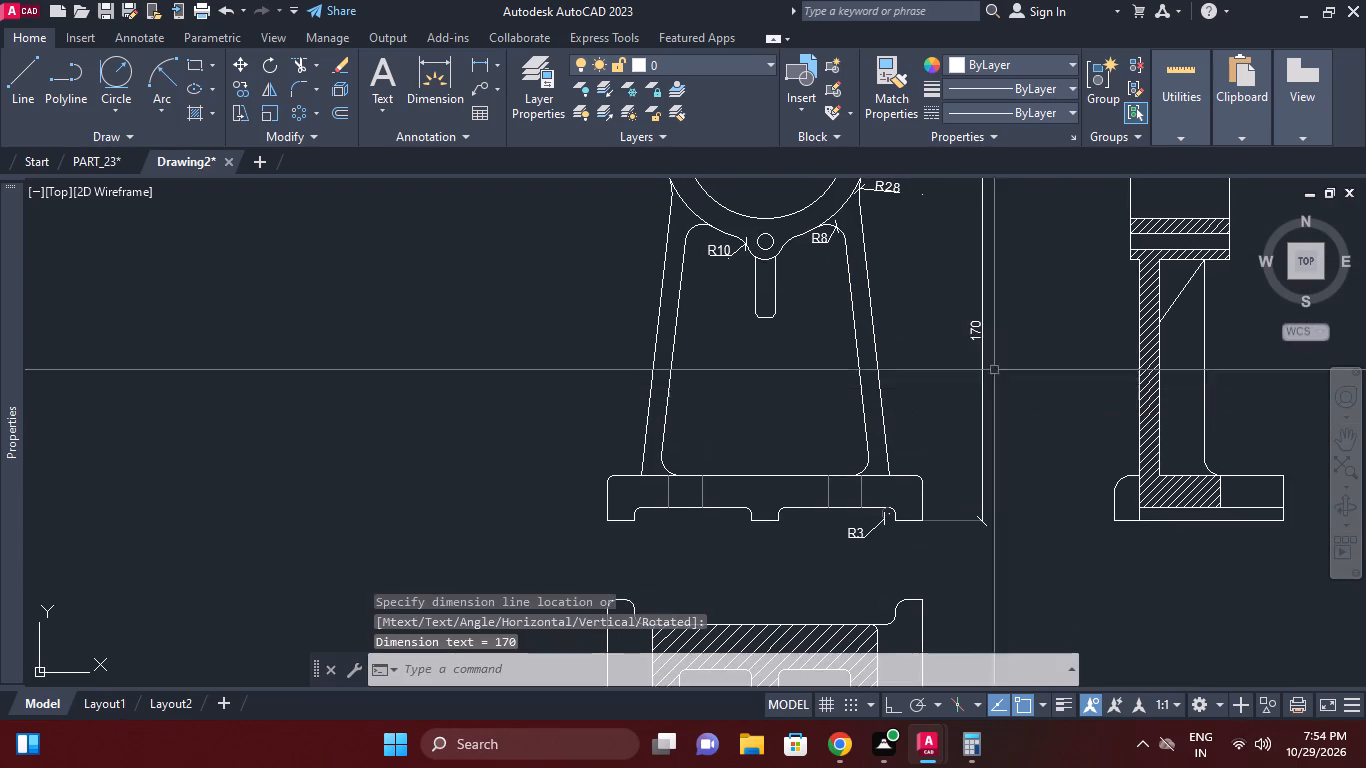
# Add the overall height dimension of the front view from the base's bottom to the top boss, outside the bore-centre height dimension.
pyautogui.scroll(-1, 1019, 335)
pyautogui.moveTo(1019, 335); pyautogui.dragTo(1020, 395, button='middle')
pyautogui.press('space')
pyautogui.moveTo(959, 512); pyautogui.dragTo(959, 497)
pyautogui.scroll(1, 881, 190)
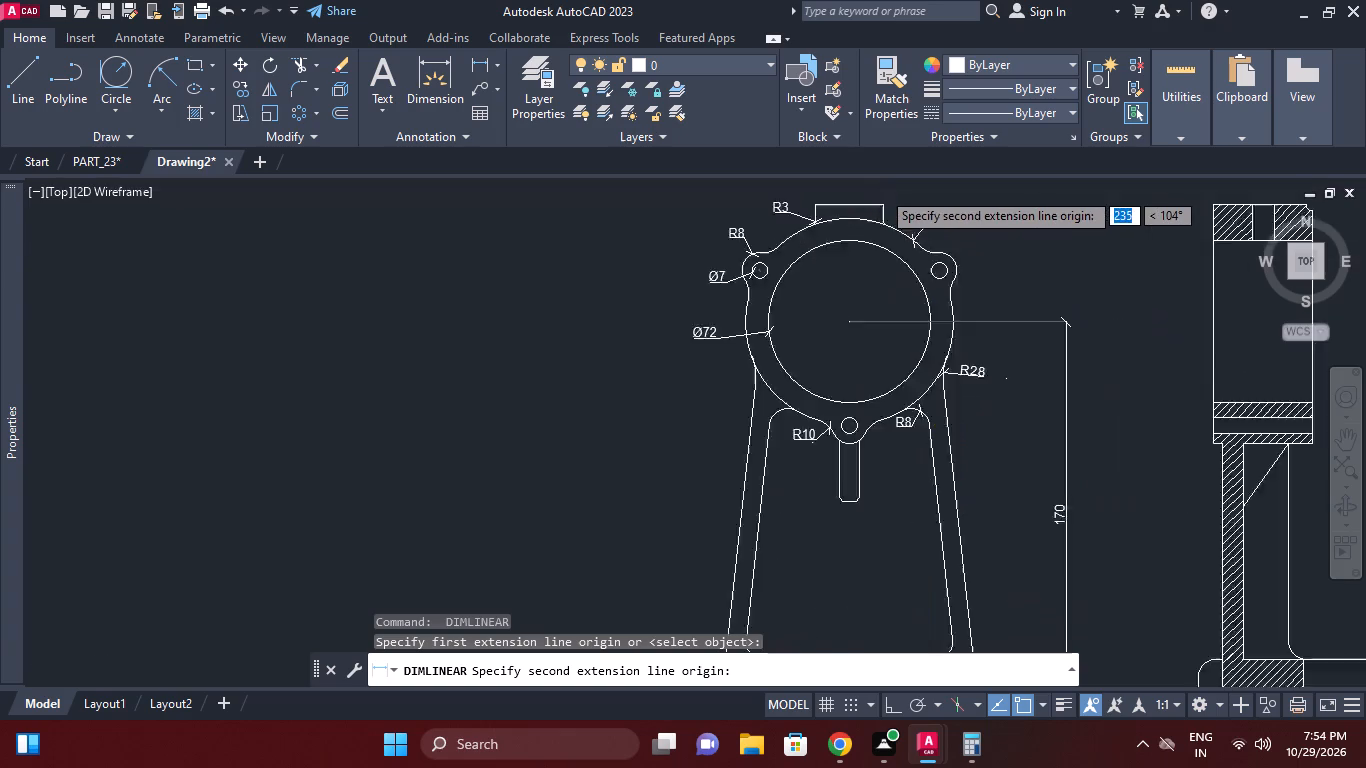
pyautogui.scroll(1, 881, 190)
pyautogui.click(888, 212)
pyautogui.scroll(-2, 1002, 278)
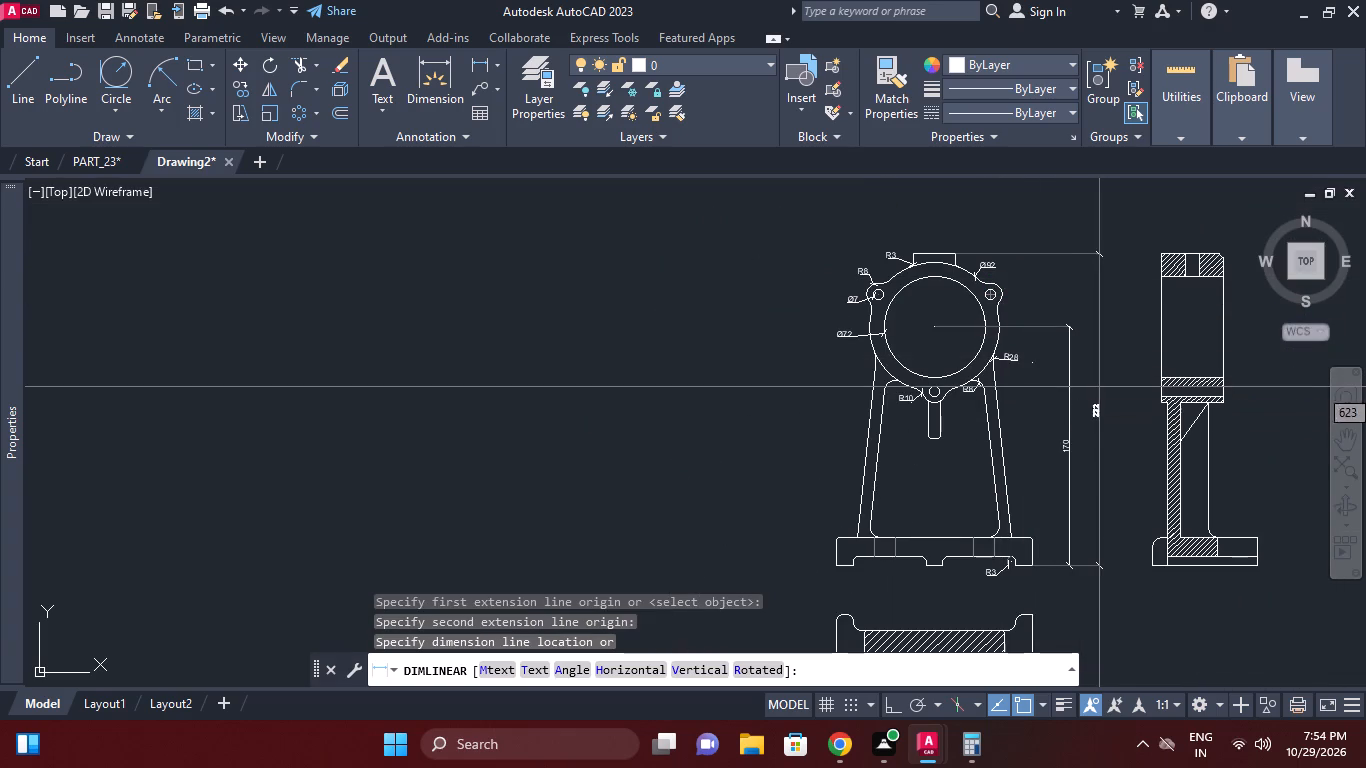
pyautogui.click(1099, 387)
# Stretch both vertical dimension lines together slightly closer to the front view.
pyautogui.click(1119, 354)
pyautogui.click(1056, 237)
pyautogui.press('s')
pyautogui.press('space')
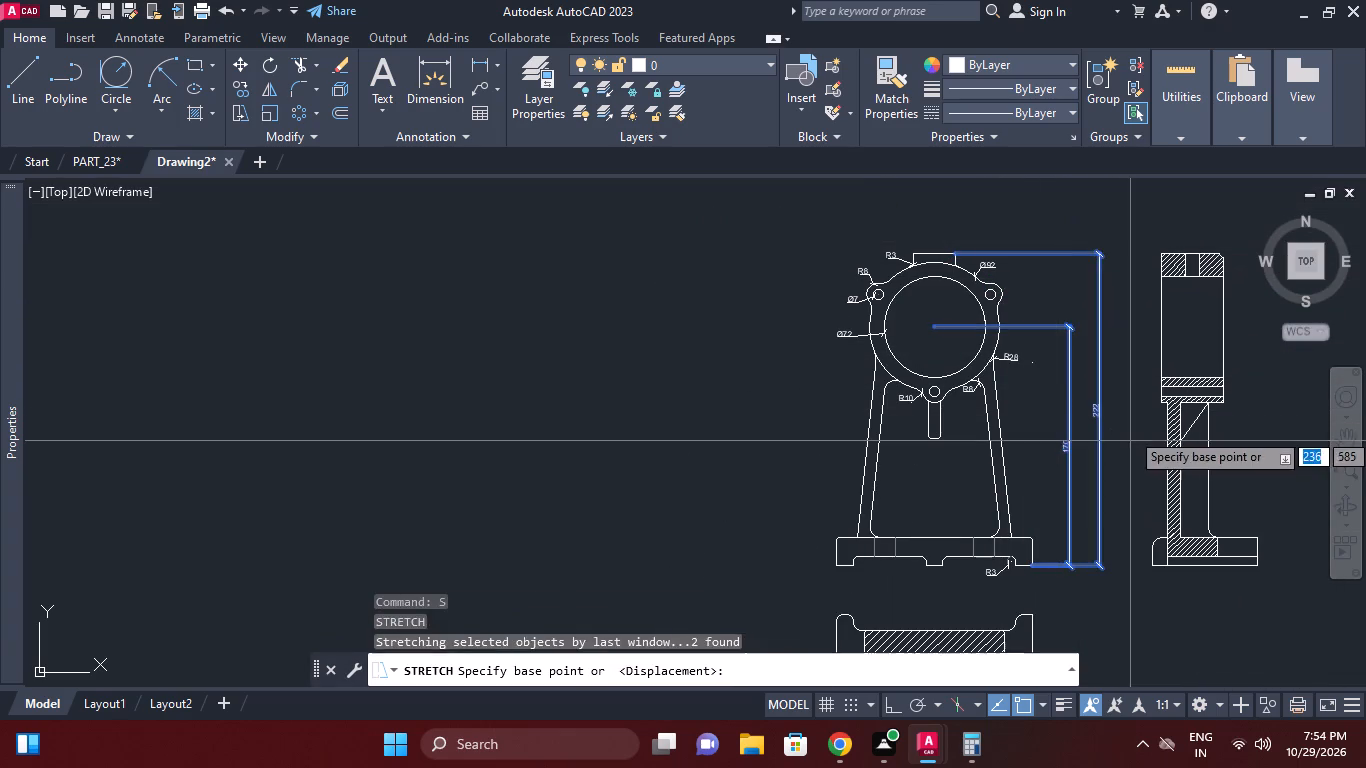
pyautogui.click(1133, 419)
pyautogui.click(1116, 416)
# Stretch the overall height dimension line slightly closer to the bore-centre height dimension.
pyautogui.moveTo(1075, 481); pyautogui.dragTo(1077, 435, button='middle')
pyautogui.click(1100, 261)
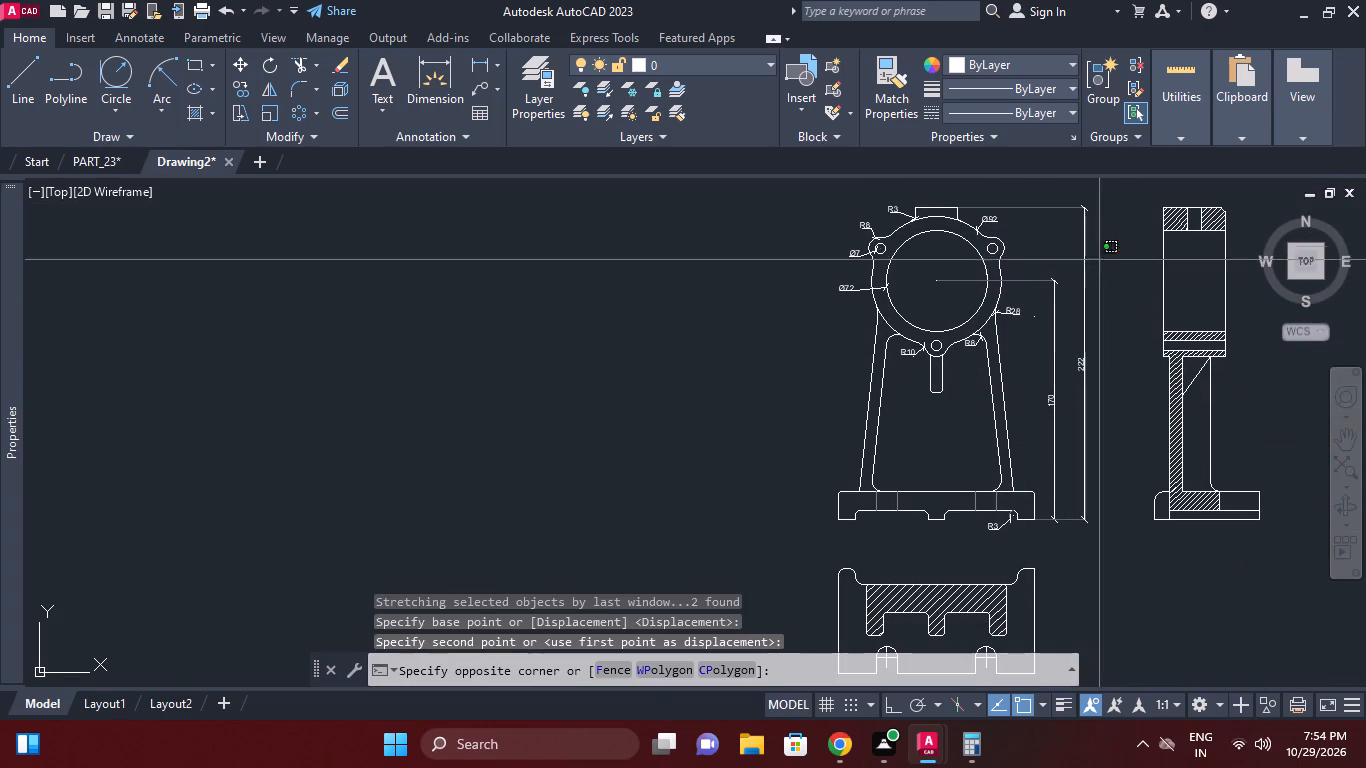
pyautogui.click(1071, 197)
pyautogui.press('space')
pyautogui.click(1121, 289)
pyautogui.click(1115, 293)
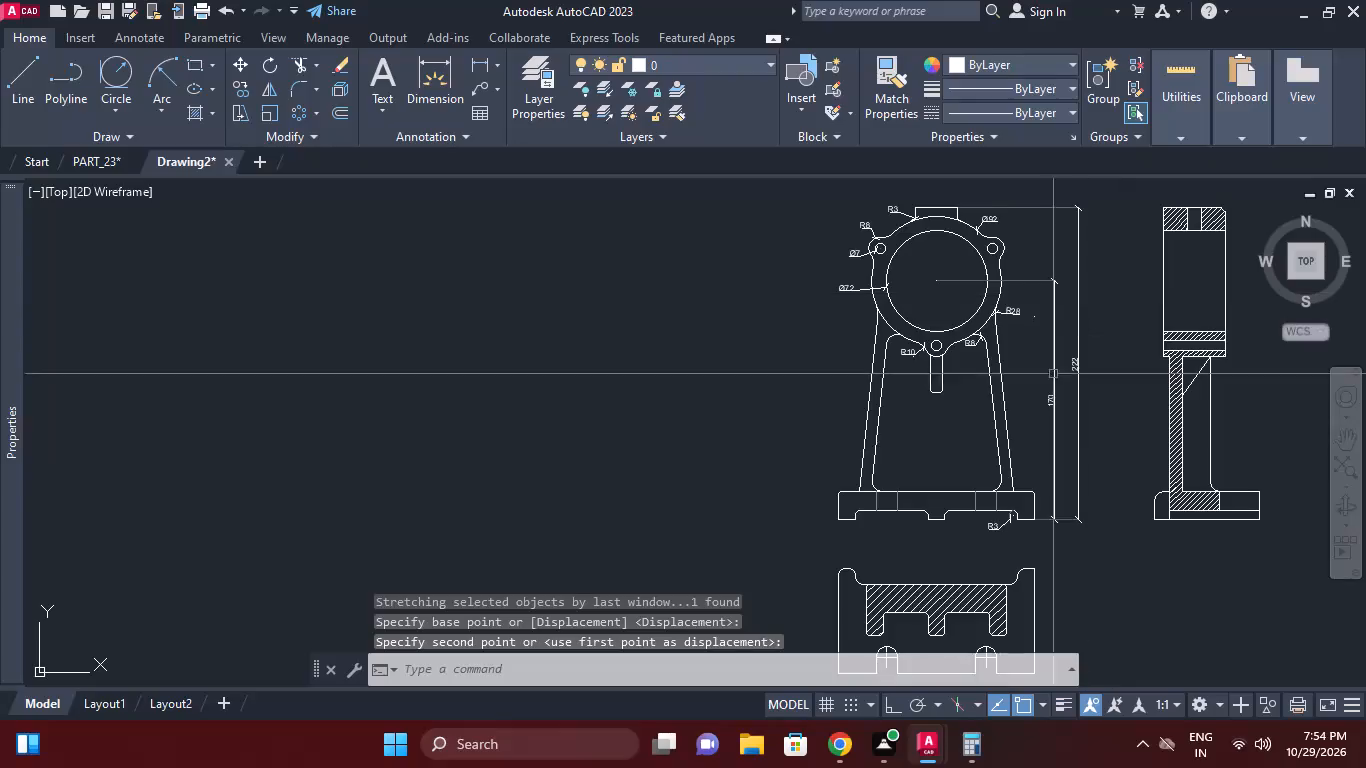
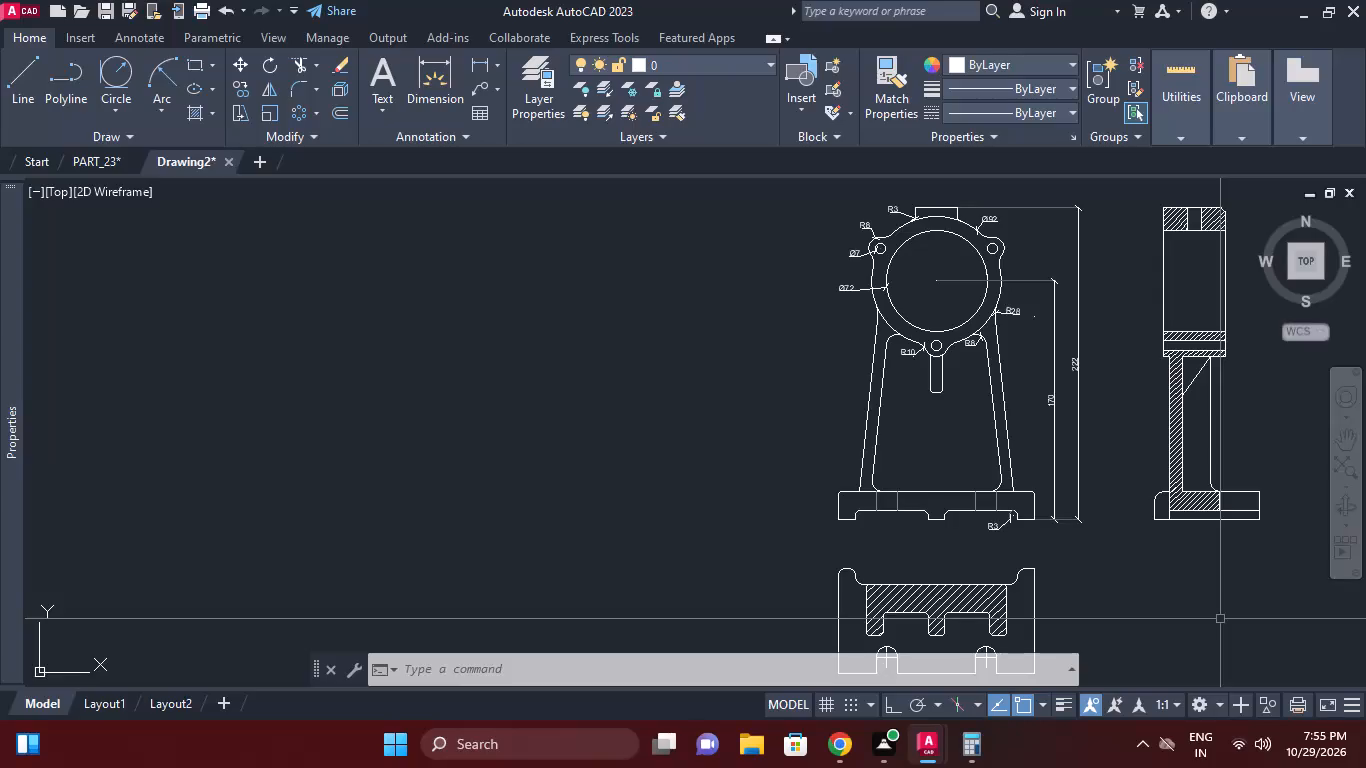
# Add a linear dimension for the full width of the base, placed below the front view.
pyautogui.scroll(2, 1059, 542)
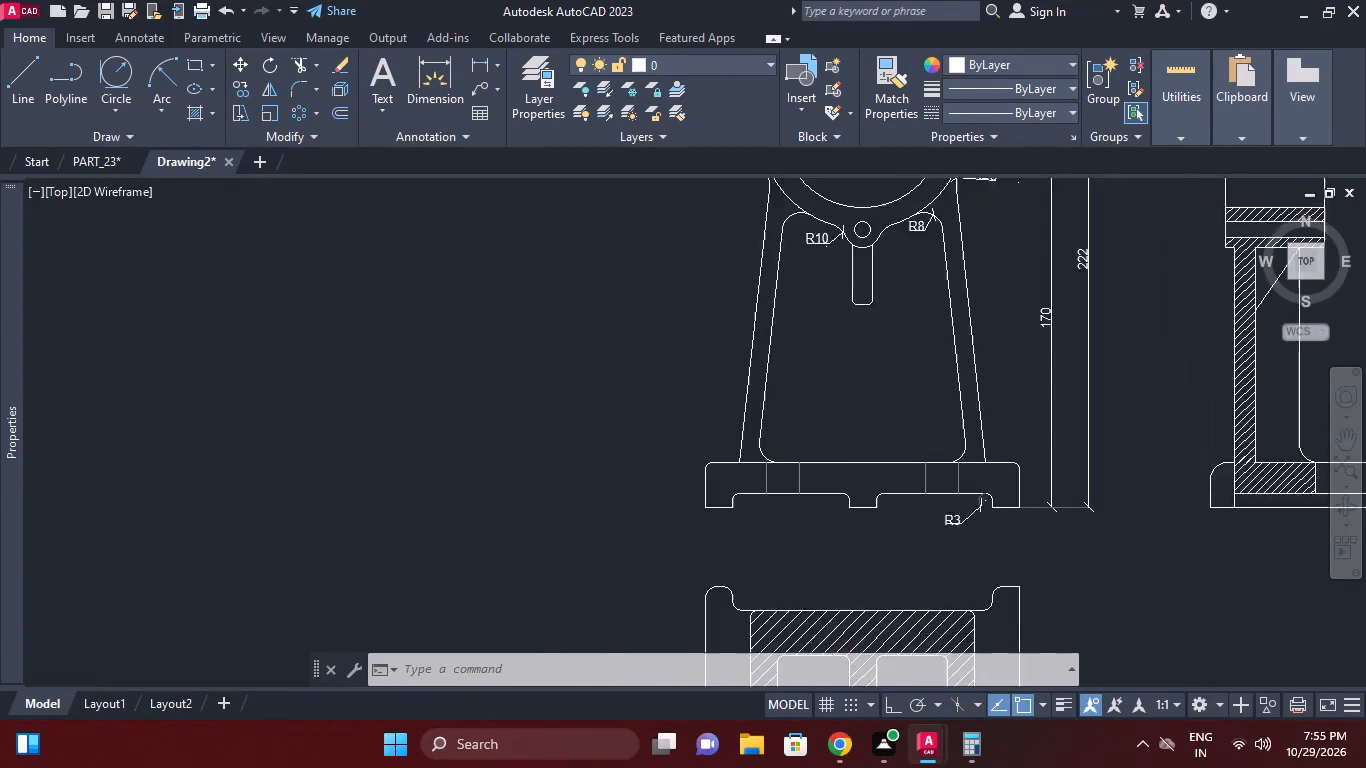
pyautogui.click(479, 63)
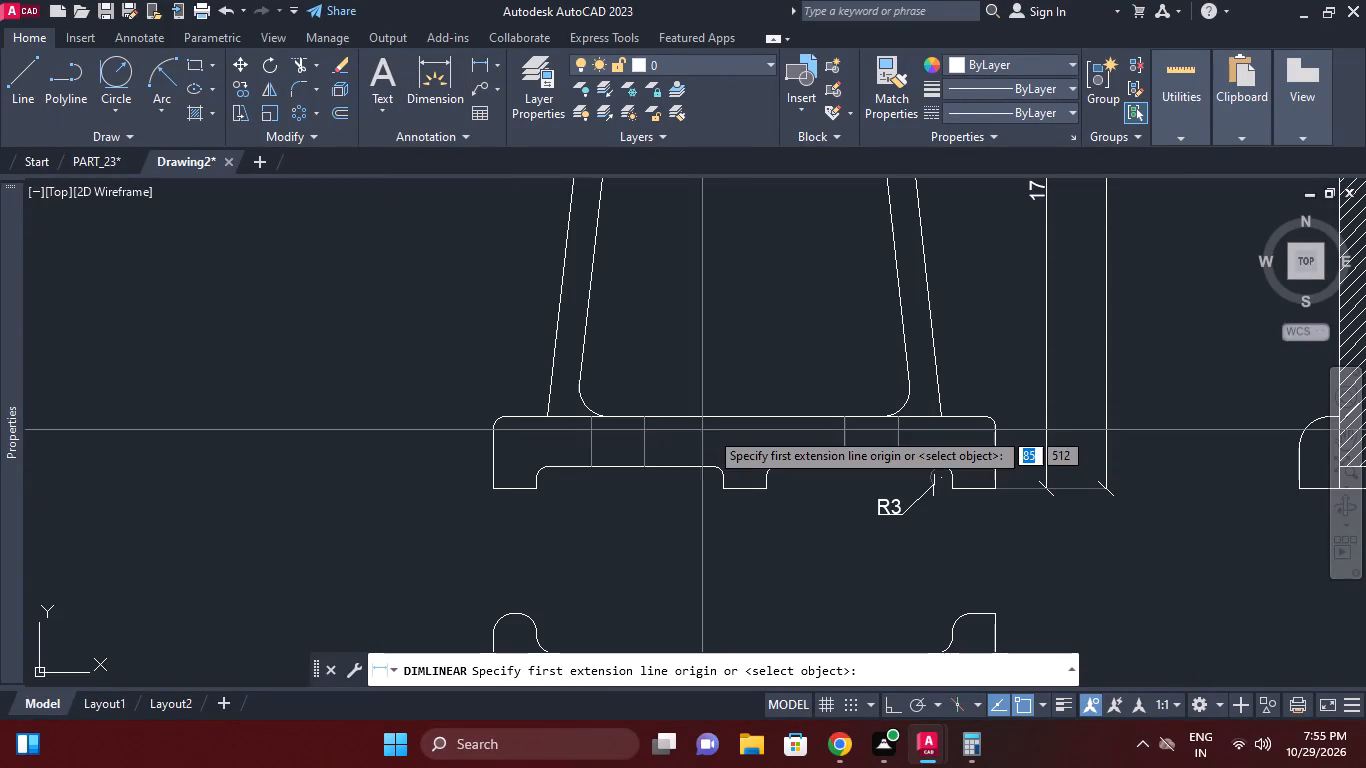
pyautogui.click(491, 490)
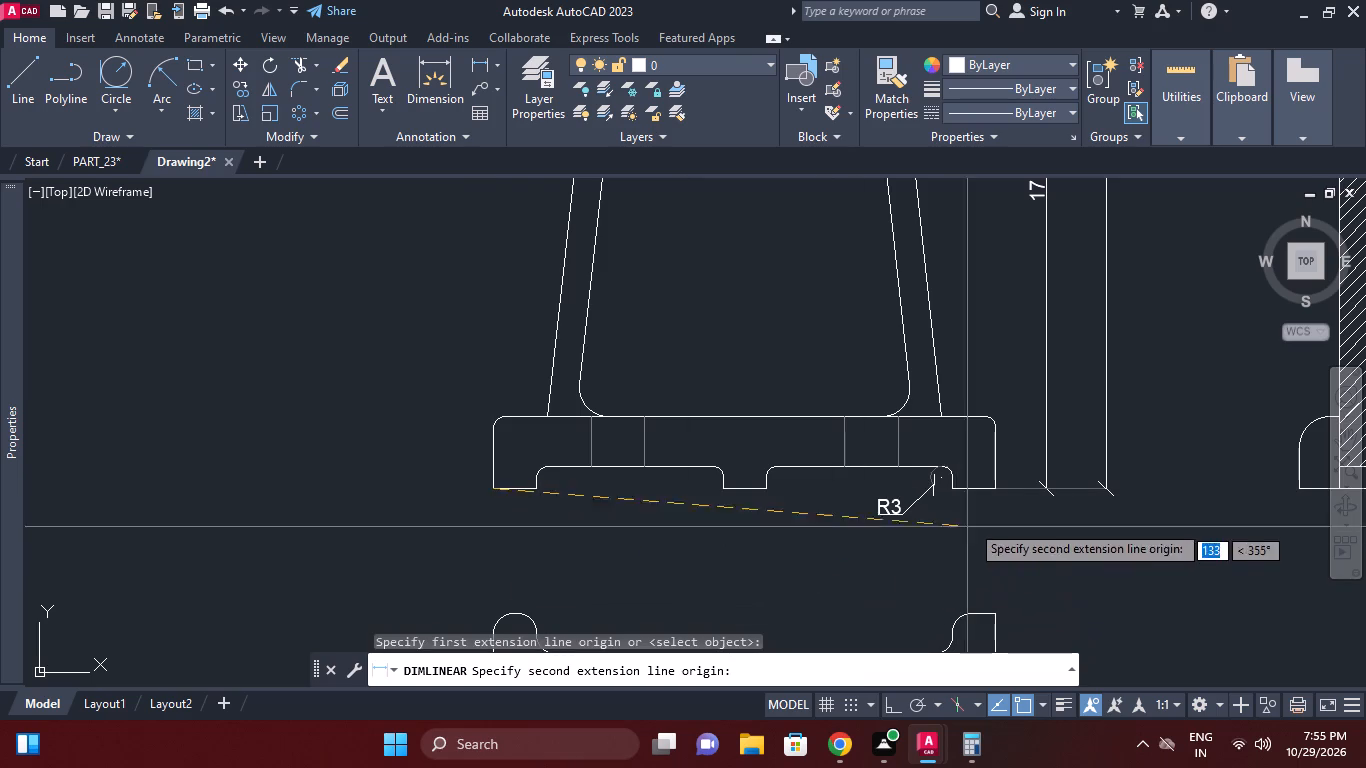
pyautogui.click(994, 490)
pyautogui.moveTo(947, 542); pyautogui.dragTo(940, 445, button='middle')
pyautogui.click(959, 478)
# Add a linear dimension between the inner corners of the base's two outer feet, placed above the overall width dimension.
pyautogui.rightClick(1041, 475)
pyautogui.click(1125, 88)
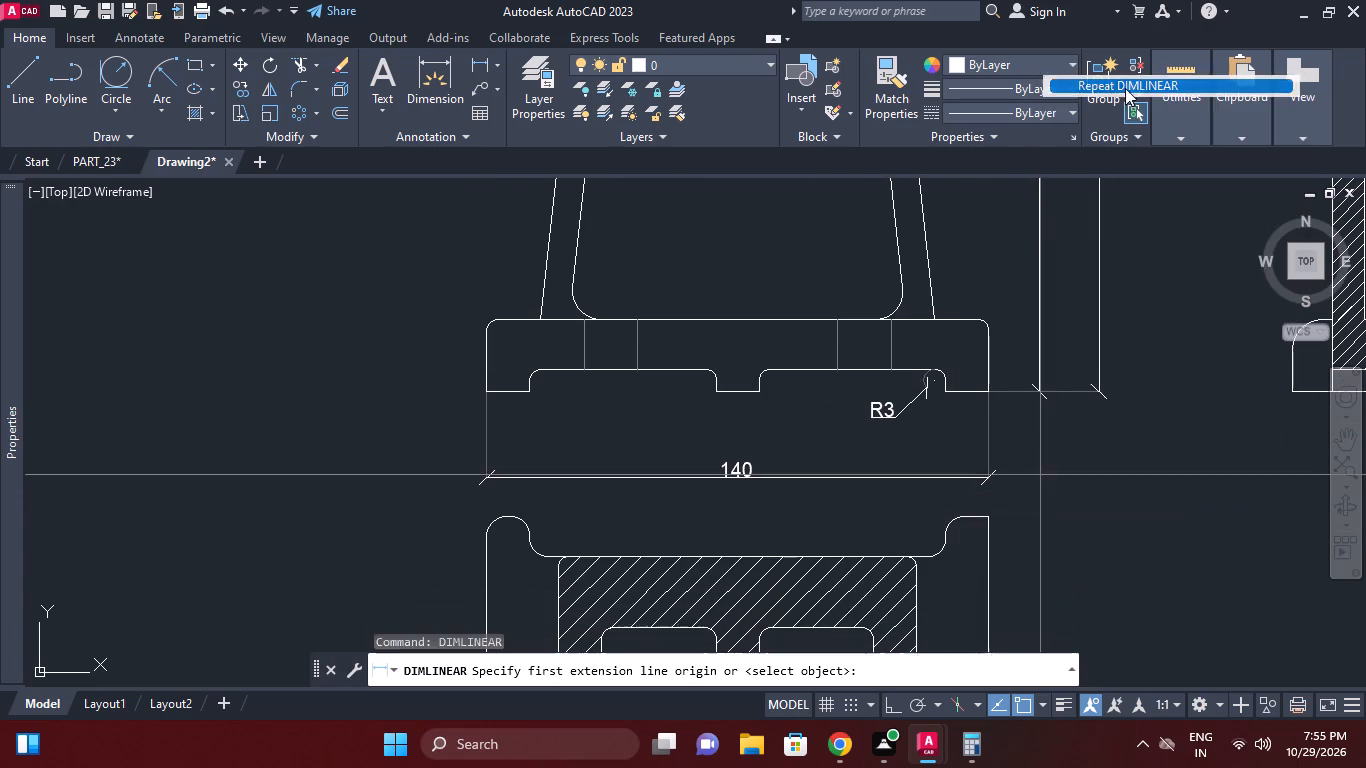
pyautogui.click(531, 394)
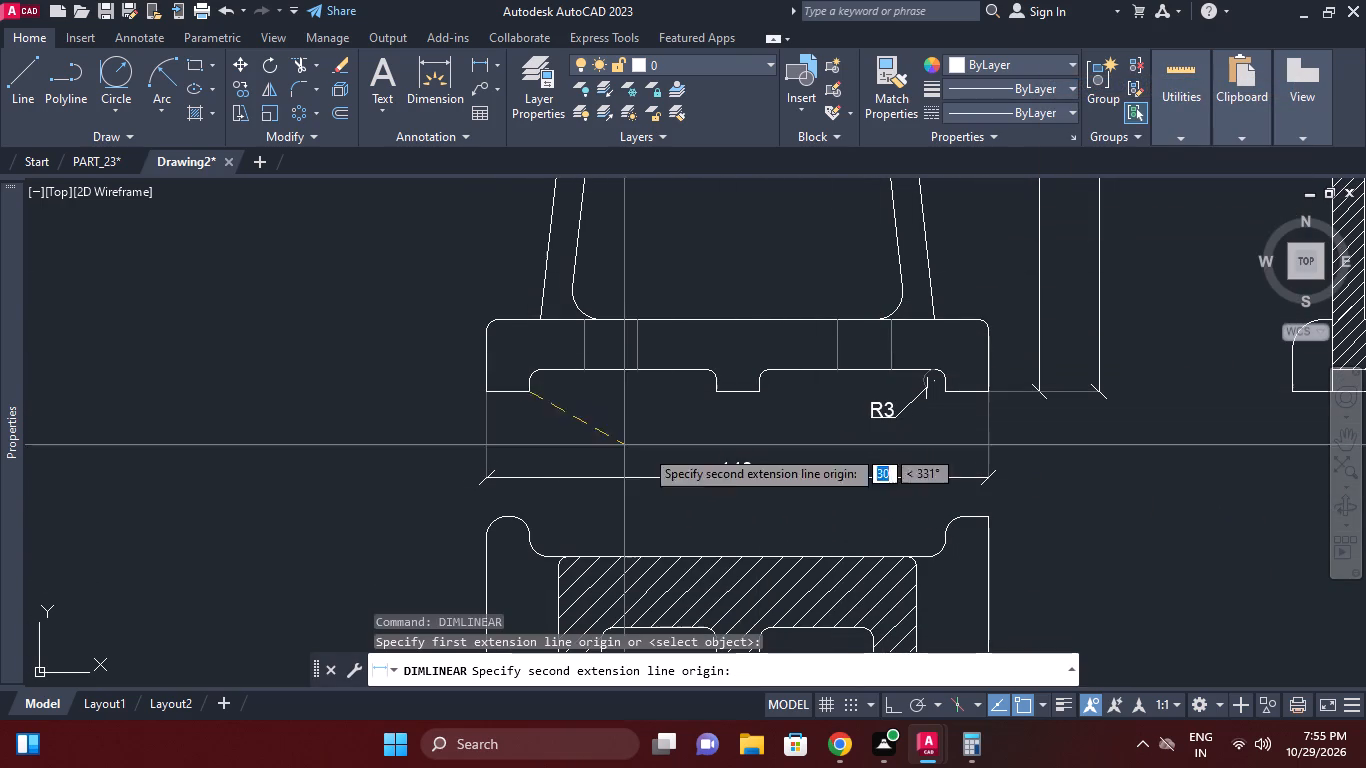
pyautogui.scroll(1, 927, 386)
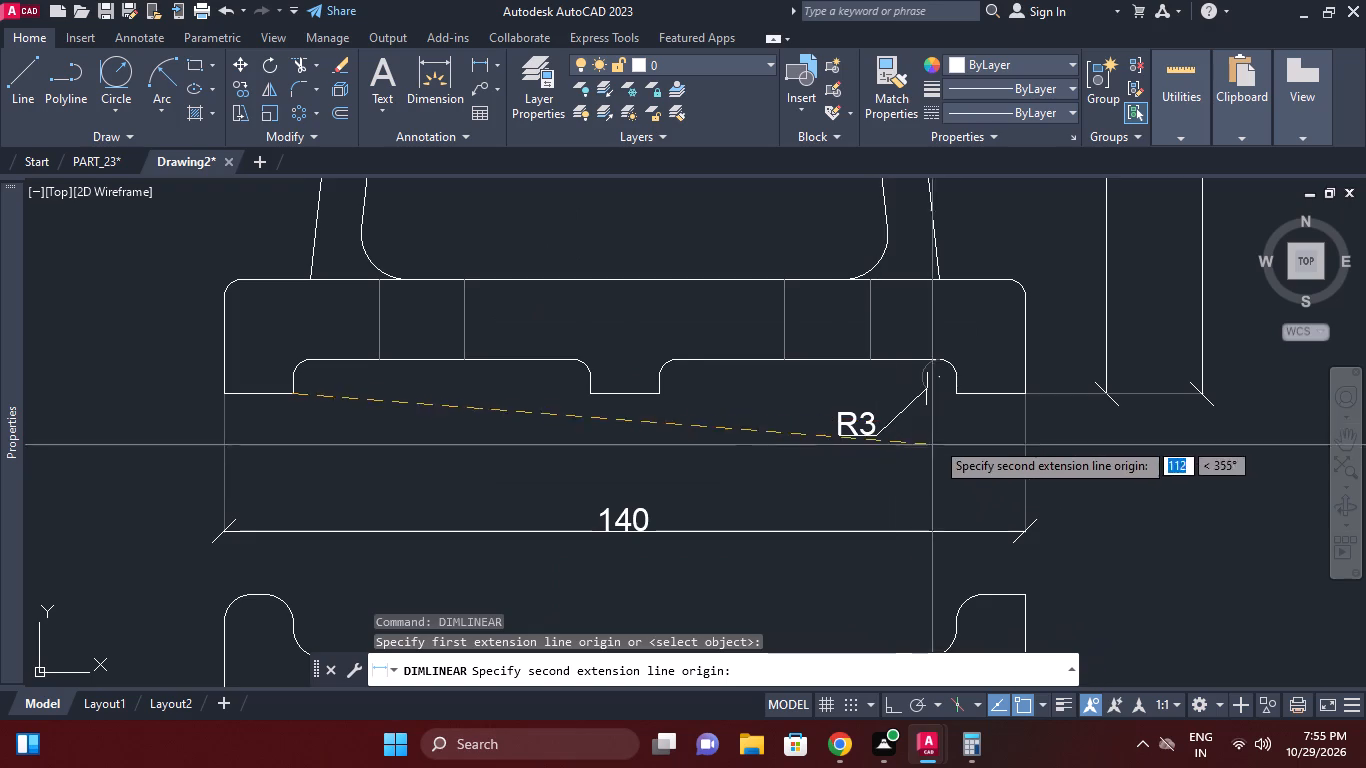
pyautogui.click(956, 396)
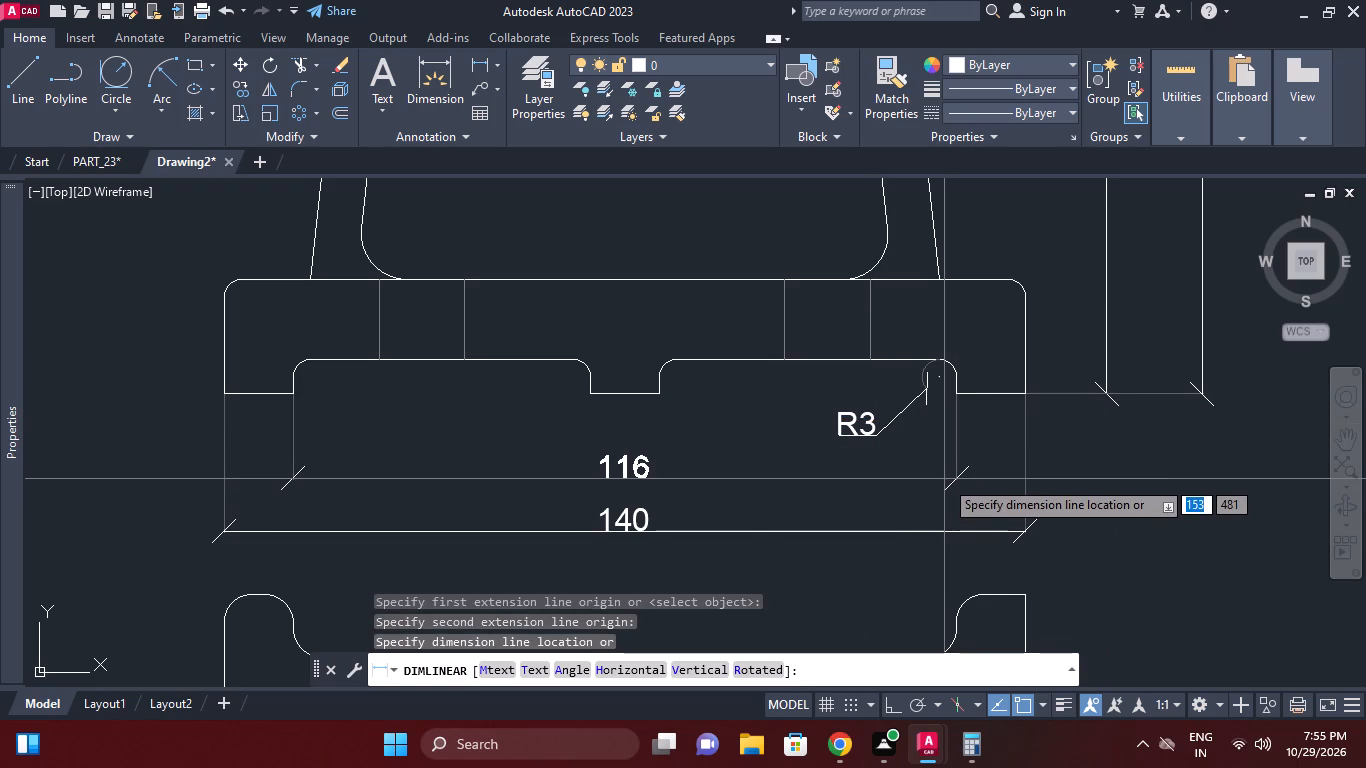
pyautogui.click(944, 477)
# Add a vertical linear dimension for the depth of the base's underside recess, beside the middle foot.
pyautogui.rightClick(733, 423)
pyautogui.click(830, 32)
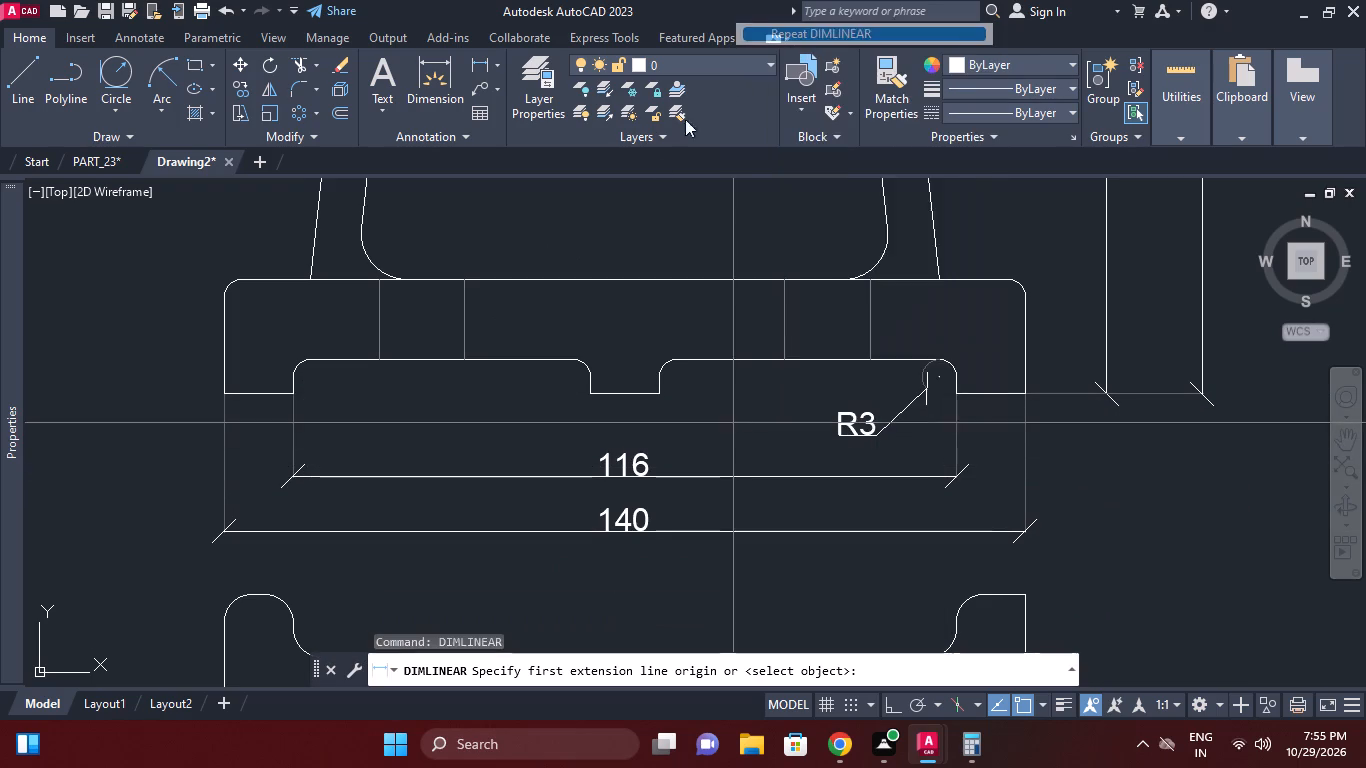
pyautogui.click(576, 358)
pyautogui.click(590, 393)
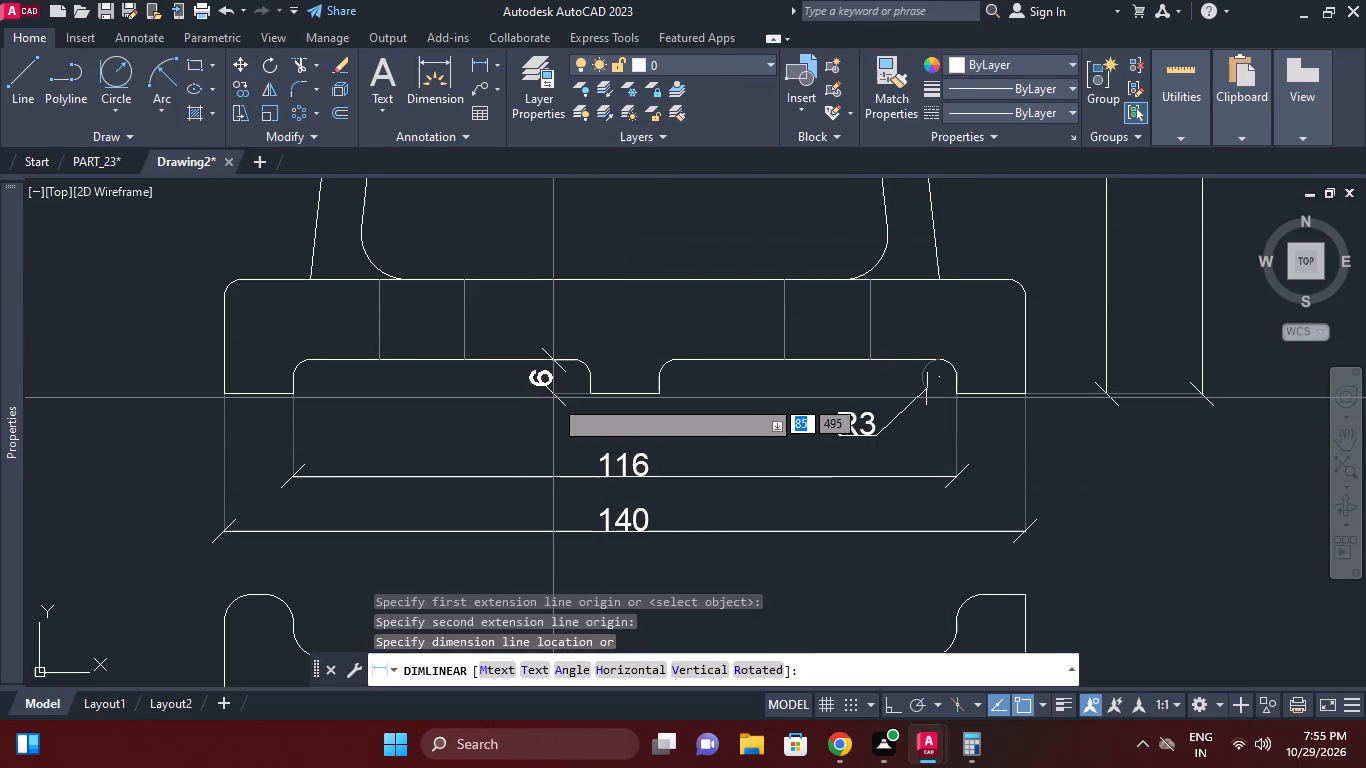
pyautogui.click(551, 398)
# Dimension the width of the base's middle foot by selecting its bottom edge, placing the dimension just below it.
pyautogui.rightClick(621, 296)
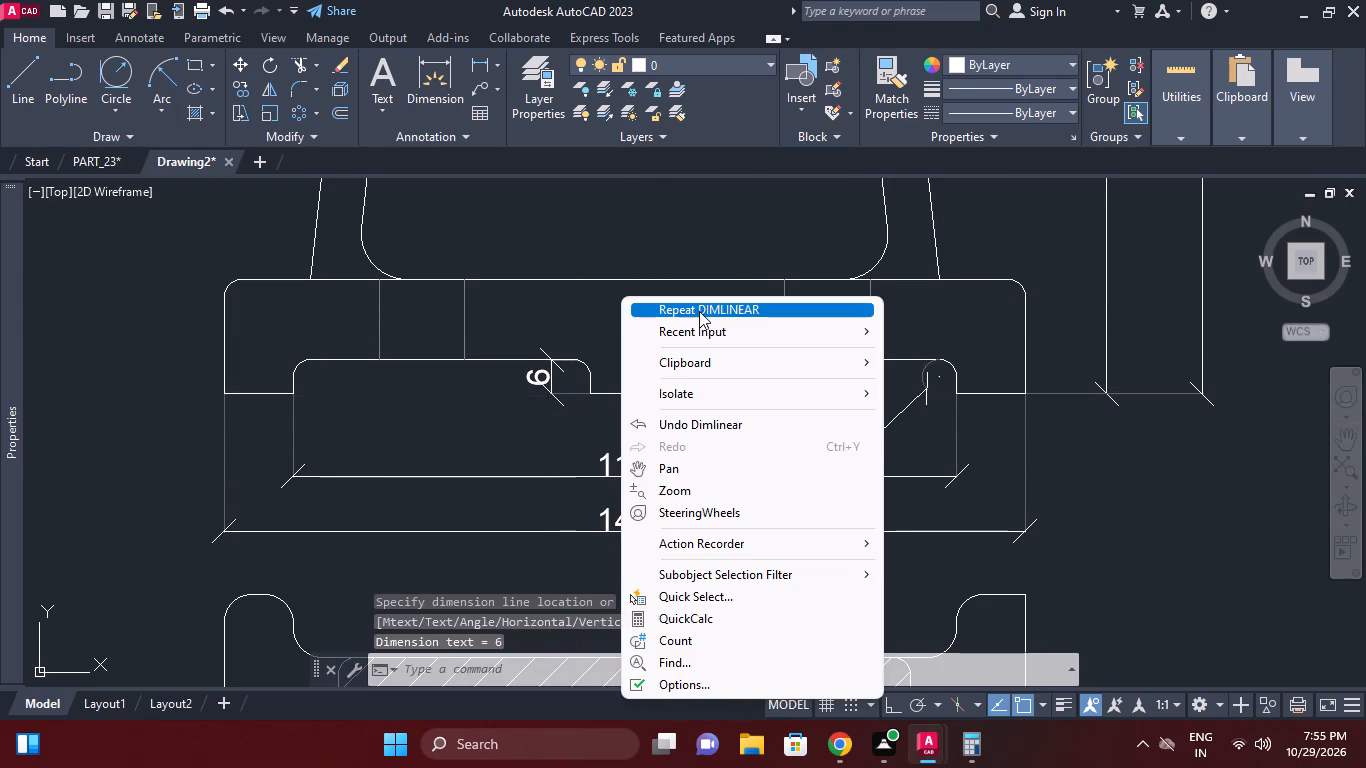
pyautogui.click(699, 311)
pyautogui.rightClick(625, 405)
pyautogui.doubleClick(625, 387)
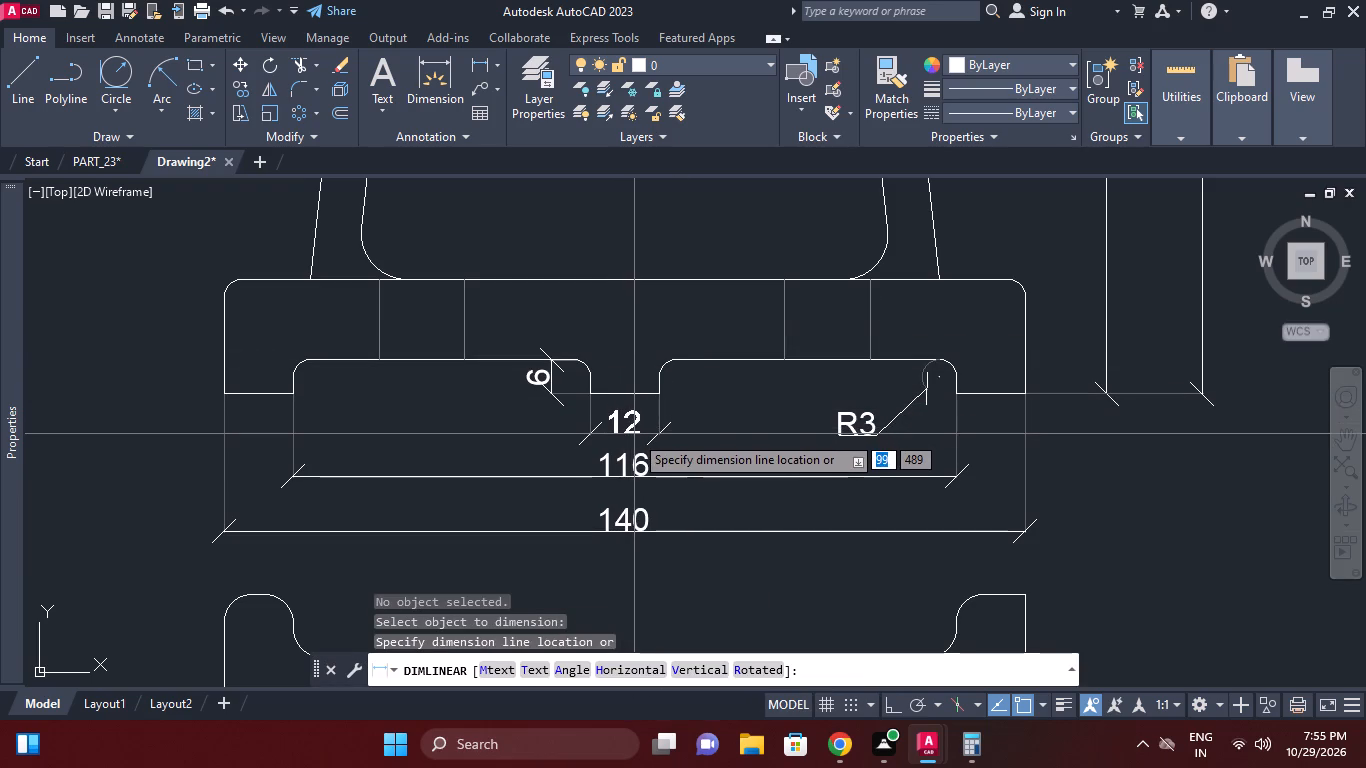
pyautogui.click(634, 436)
# Add a vertical linear dimension for the base's height, placed outside its left end in the front view.
pyautogui.moveTo(806, 412); pyautogui.dragTo(666, 404, button='middle')
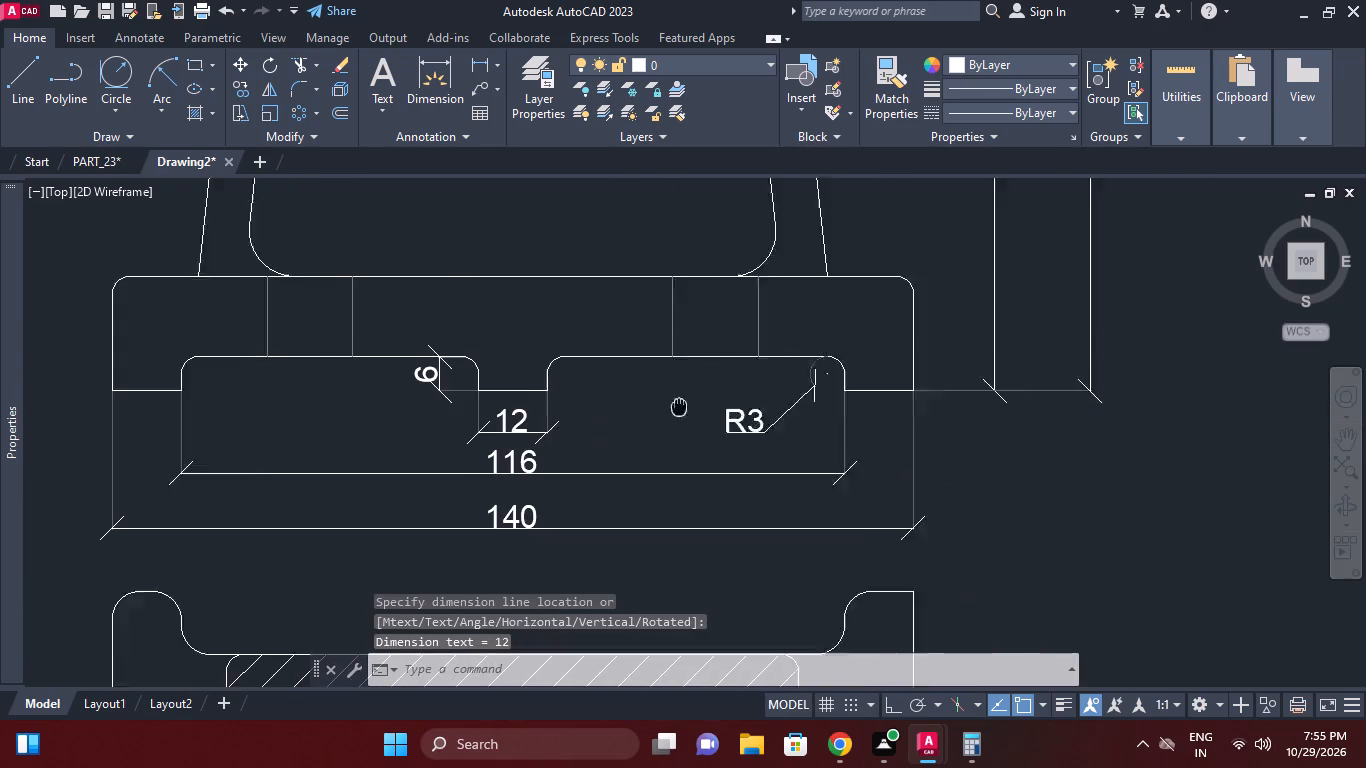
pyautogui.moveTo(666, 404); pyautogui.dragTo(664, 404, button='middle')
pyautogui.moveTo(875, 423); pyautogui.dragTo(787, 444, button='middle')
pyautogui.scroll(-1, 860, 426)
pyautogui.rightClick(911, 411)
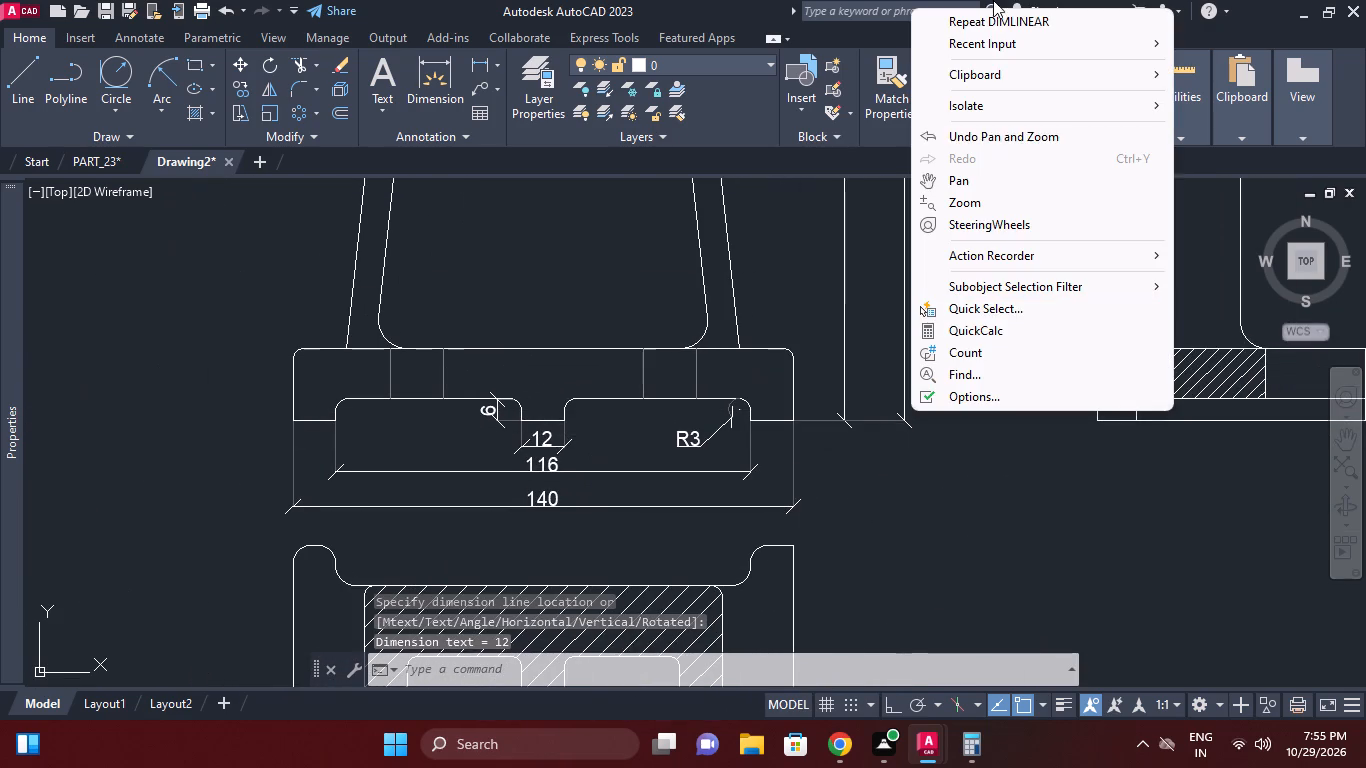
pyautogui.click(991, 24)
pyautogui.click(293, 428)
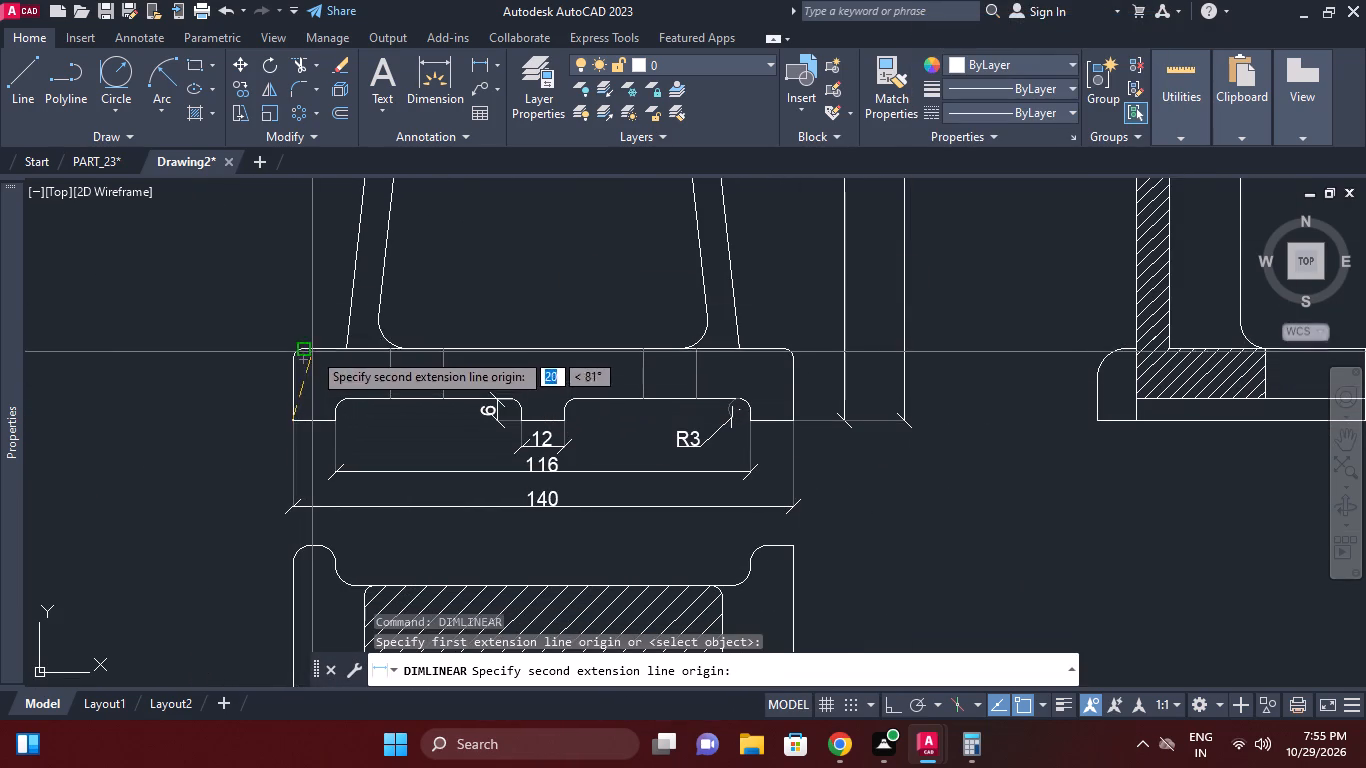
pyautogui.click(314, 342)
pyautogui.click(268, 397)
# Dimension the distance between the outer edges of the legs where they meet the base, placing the dimension across the legs.
pyautogui.moveTo(485, 407); pyautogui.dragTo(573, 440, button='middle')
pyautogui.scroll(-1, 488, 407)
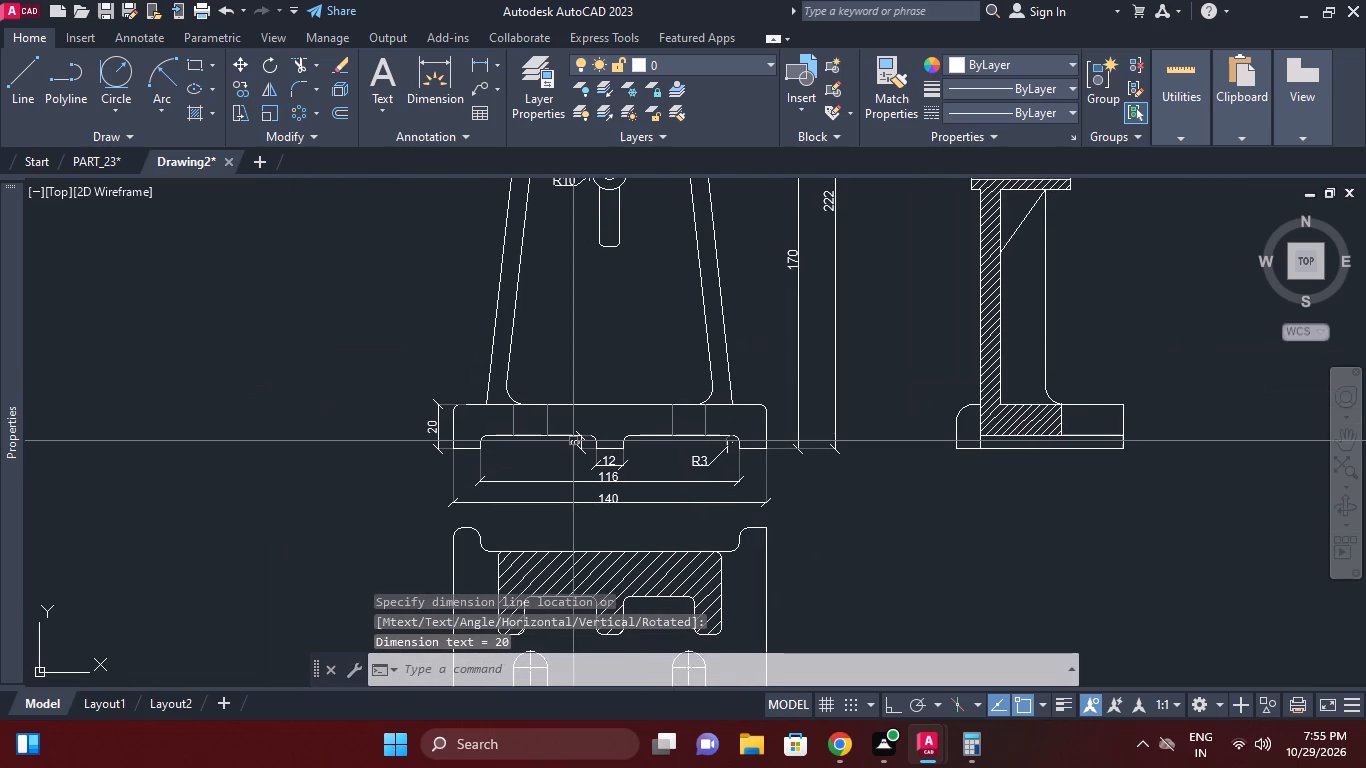
pyautogui.rightClick(603, 378)
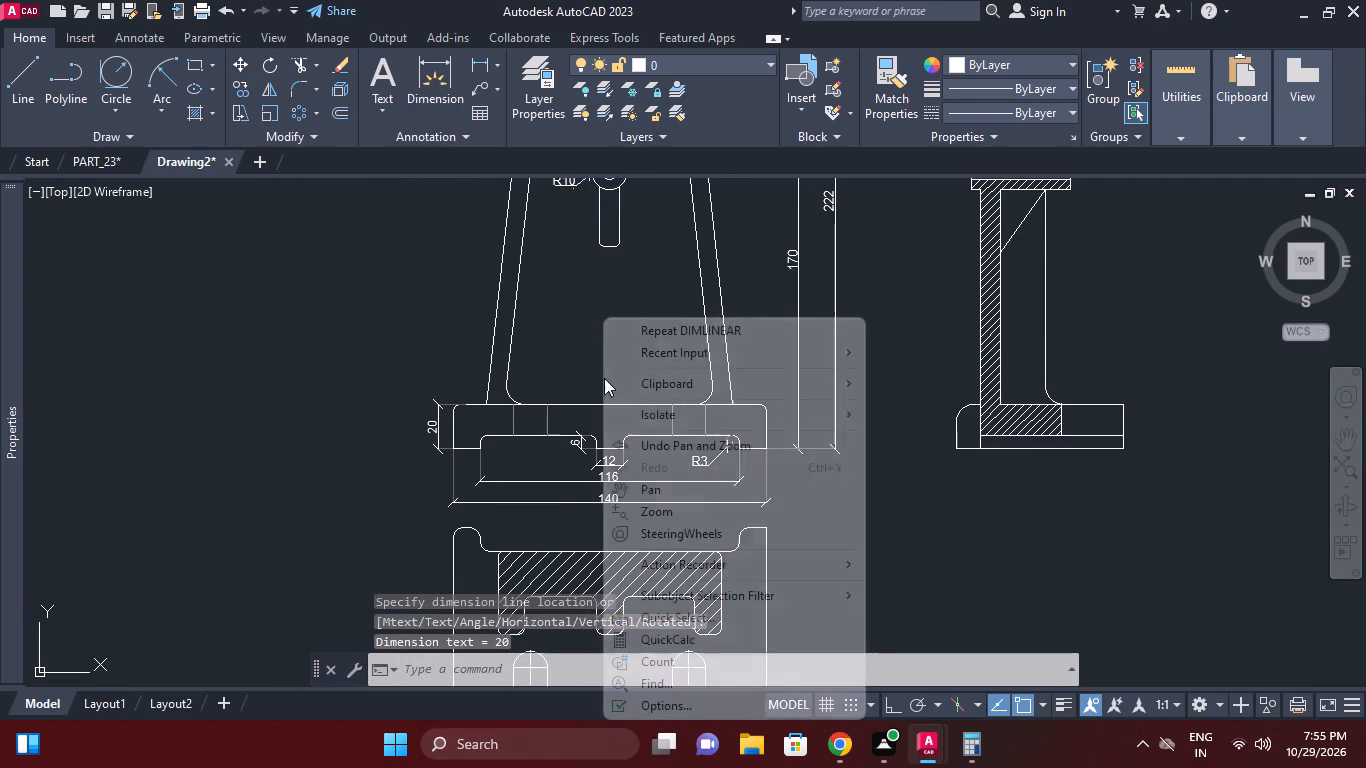
pyautogui.click(645, 341)
pyautogui.scroll(2, 576, 362)
pyautogui.click(343, 468)
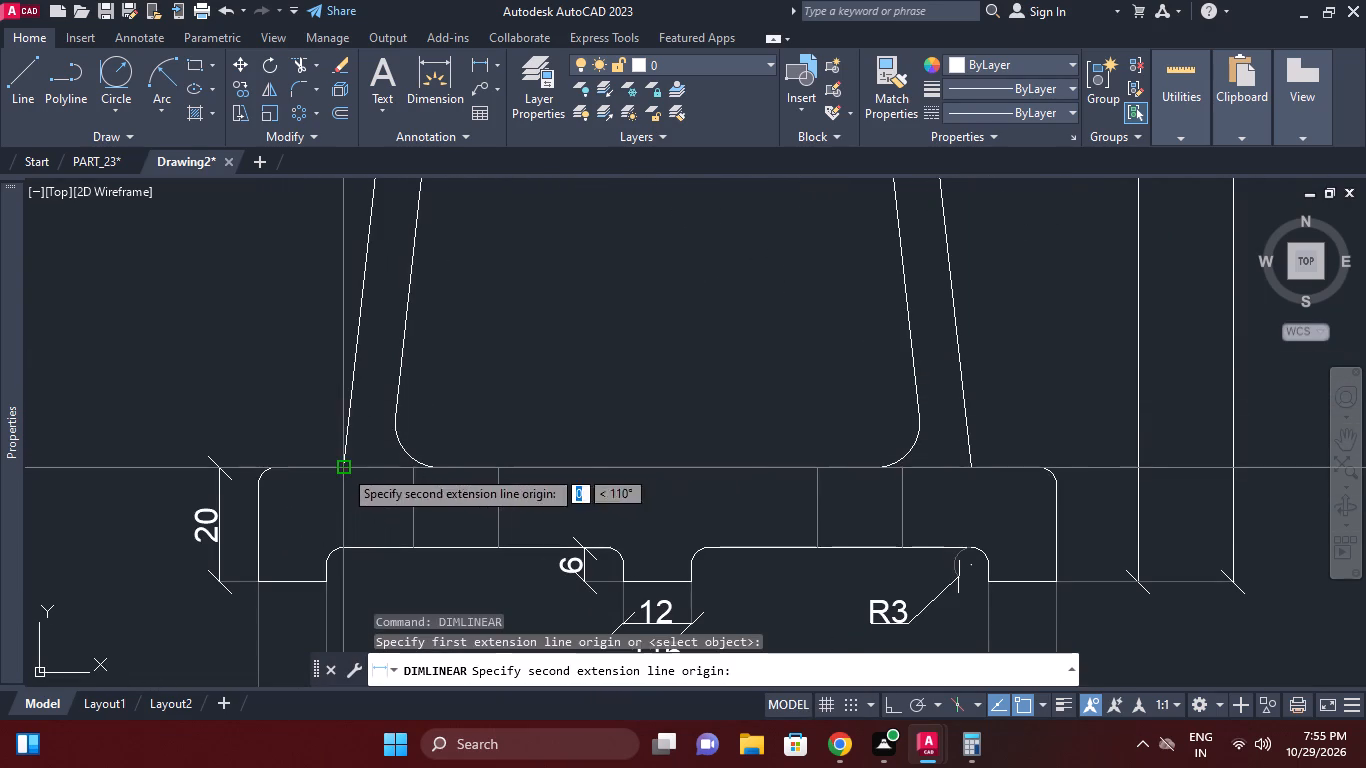
pyautogui.click(971, 467)
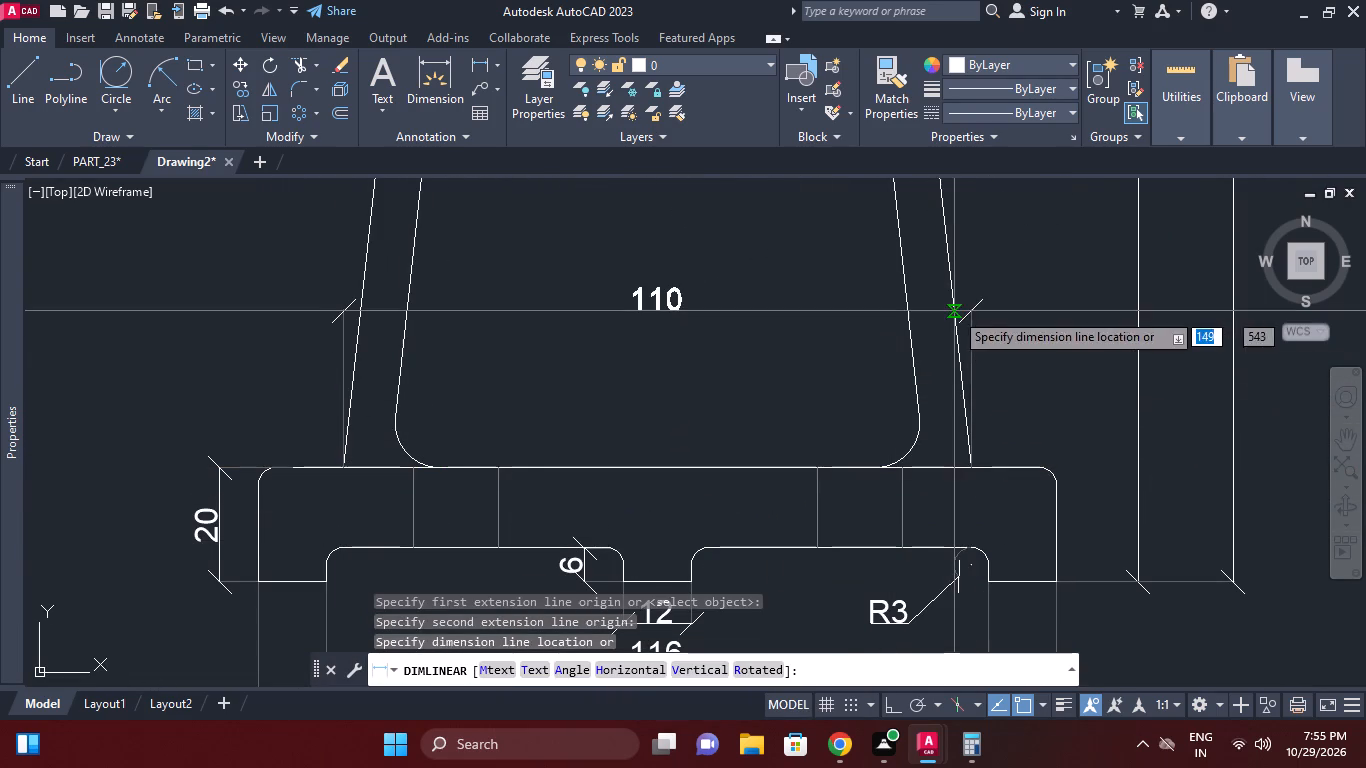
pyautogui.click(954, 311)
# Dimension the distance between the upper ends of the legs' straight outer edges, placing the dimension across the bore.
pyautogui.rightClick(994, 246)
pyautogui.click(1032, 268)
pyautogui.scroll(-2, 989, 278)
pyautogui.moveTo(984, 310); pyautogui.dragTo(945, 504, button='middle')
pyautogui.moveTo(814, 350); pyautogui.dragTo(790, 443, button='middle')
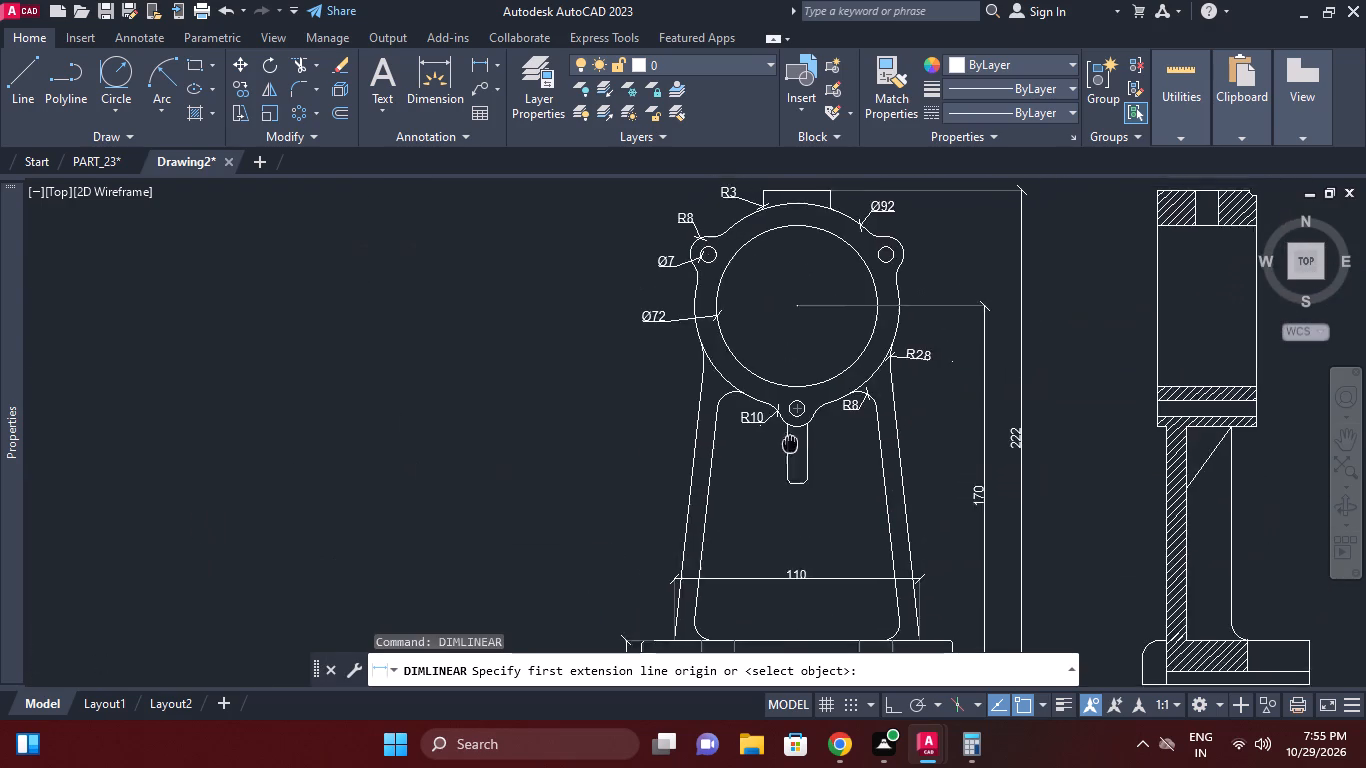
pyautogui.scroll(2, 681, 402)
pyautogui.scroll(2, 742, 265)
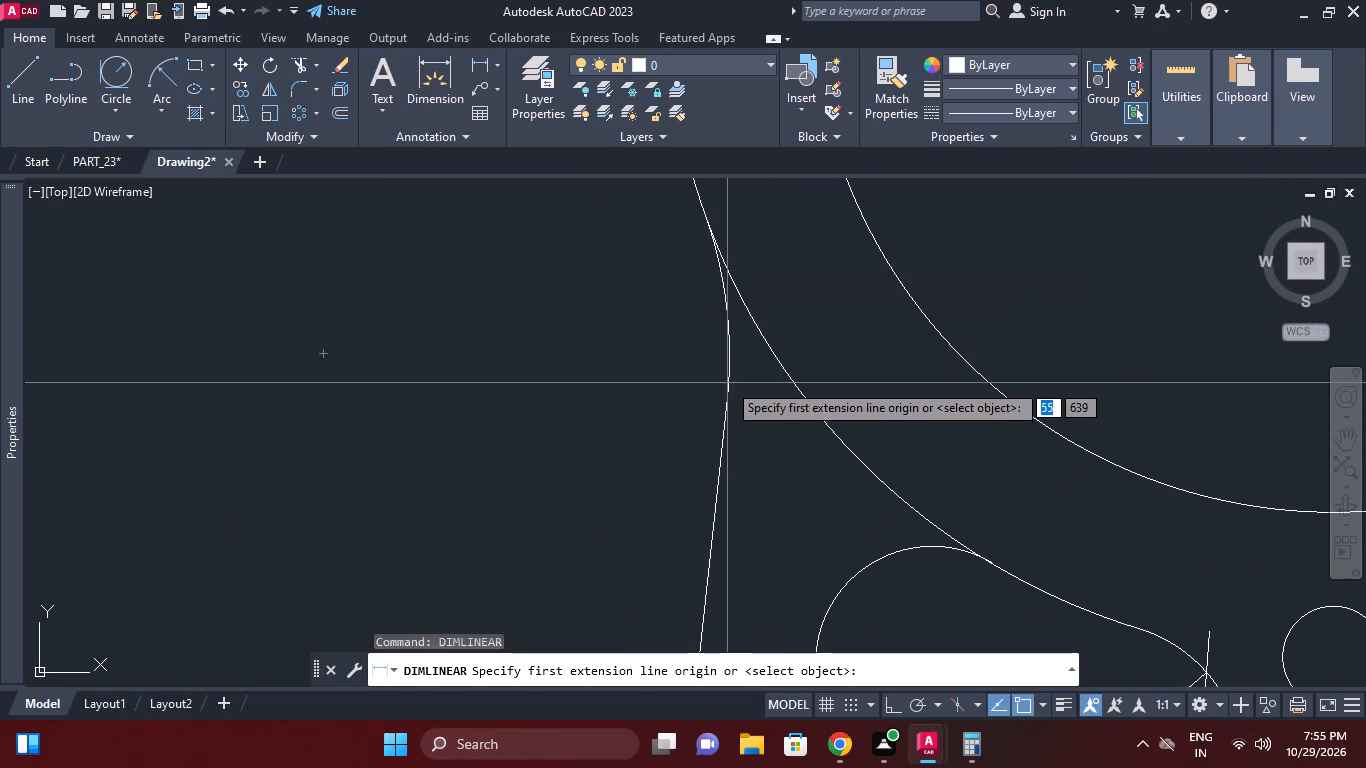
pyautogui.click(725, 391)
pyautogui.scroll(-1, 895, 460)
pyautogui.moveTo(895, 460); pyautogui.dragTo(396, 483, button='middle')
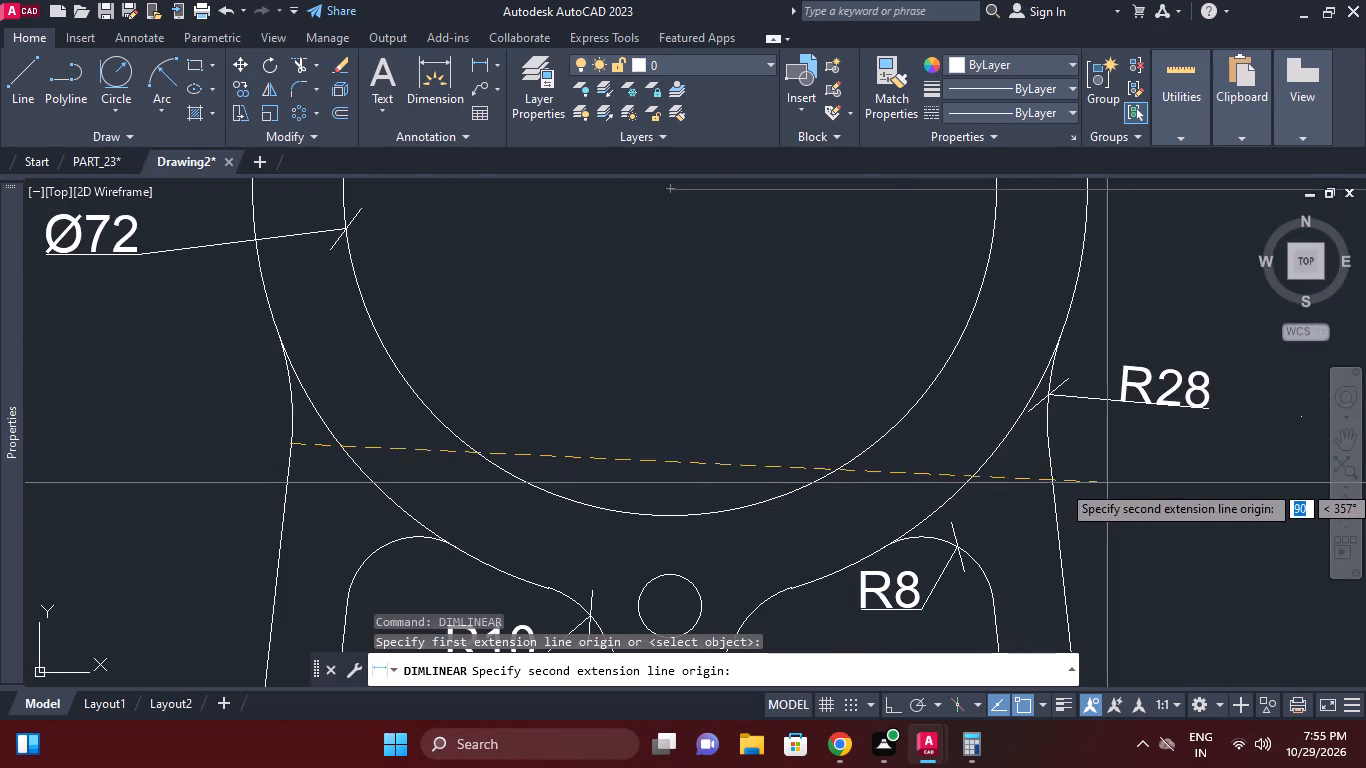
pyautogui.click(1048, 442)
pyautogui.scroll(-1, 919, 335)
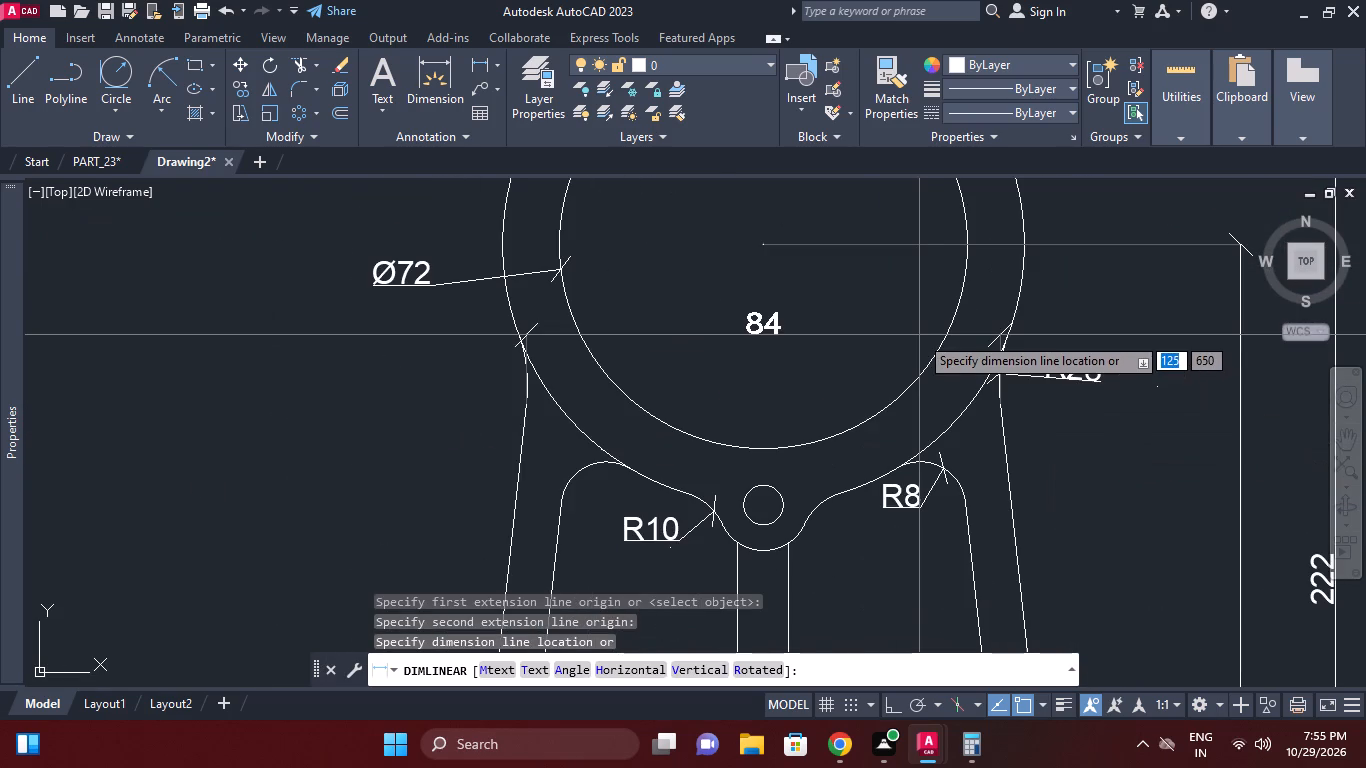
pyautogui.click(915, 318)
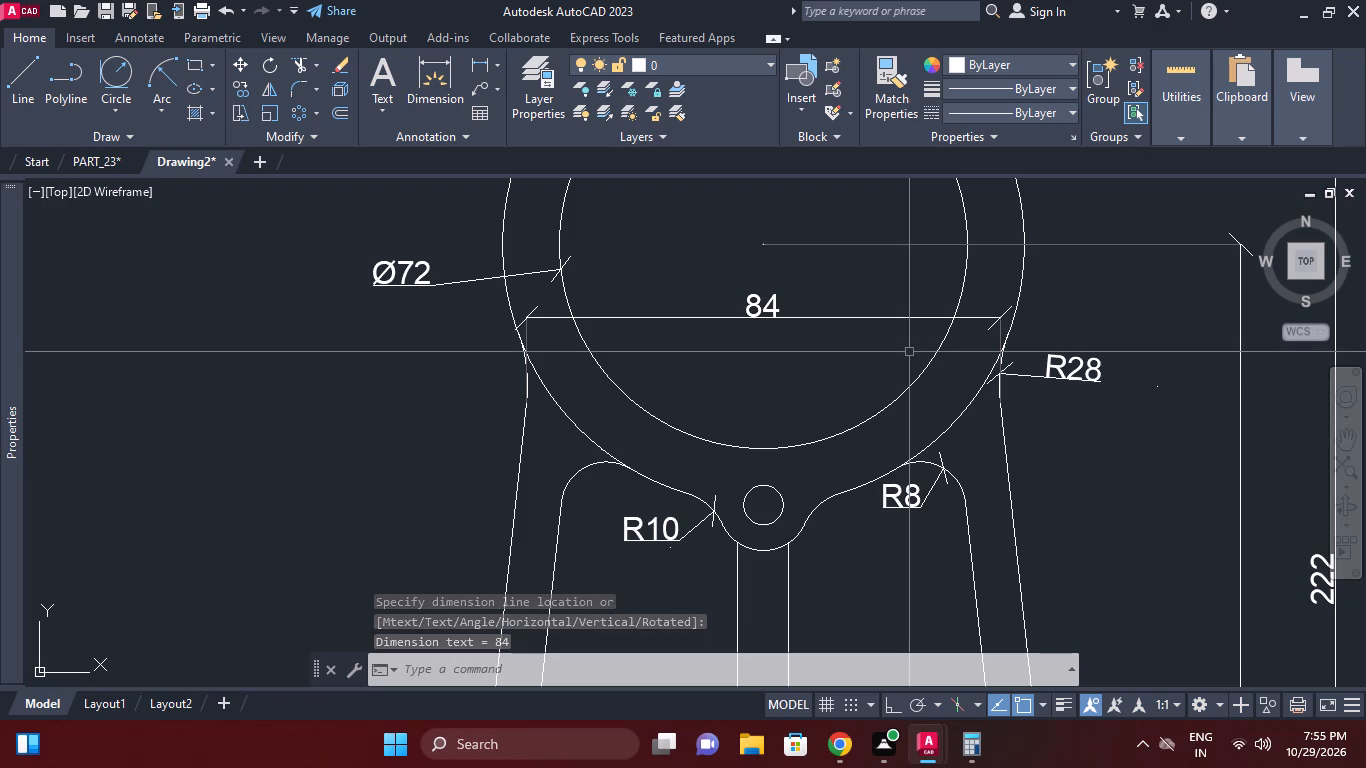
# Add a linear dimension for the width of the narrow rib below the ring's bottom hole.
pyautogui.scroll(-1, 1286, 174)
pyautogui.scroll(-1, 1112, 434)
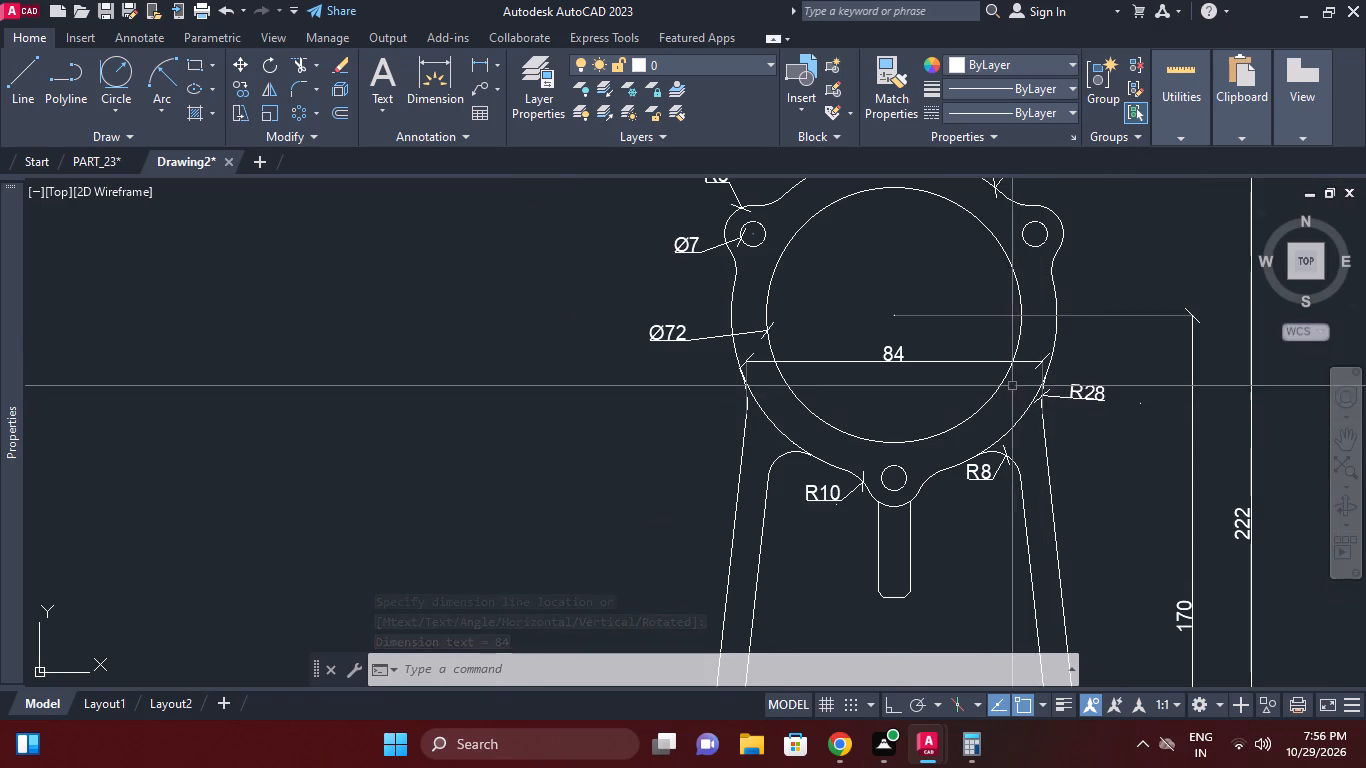
pyautogui.rightClick(1137, 454)
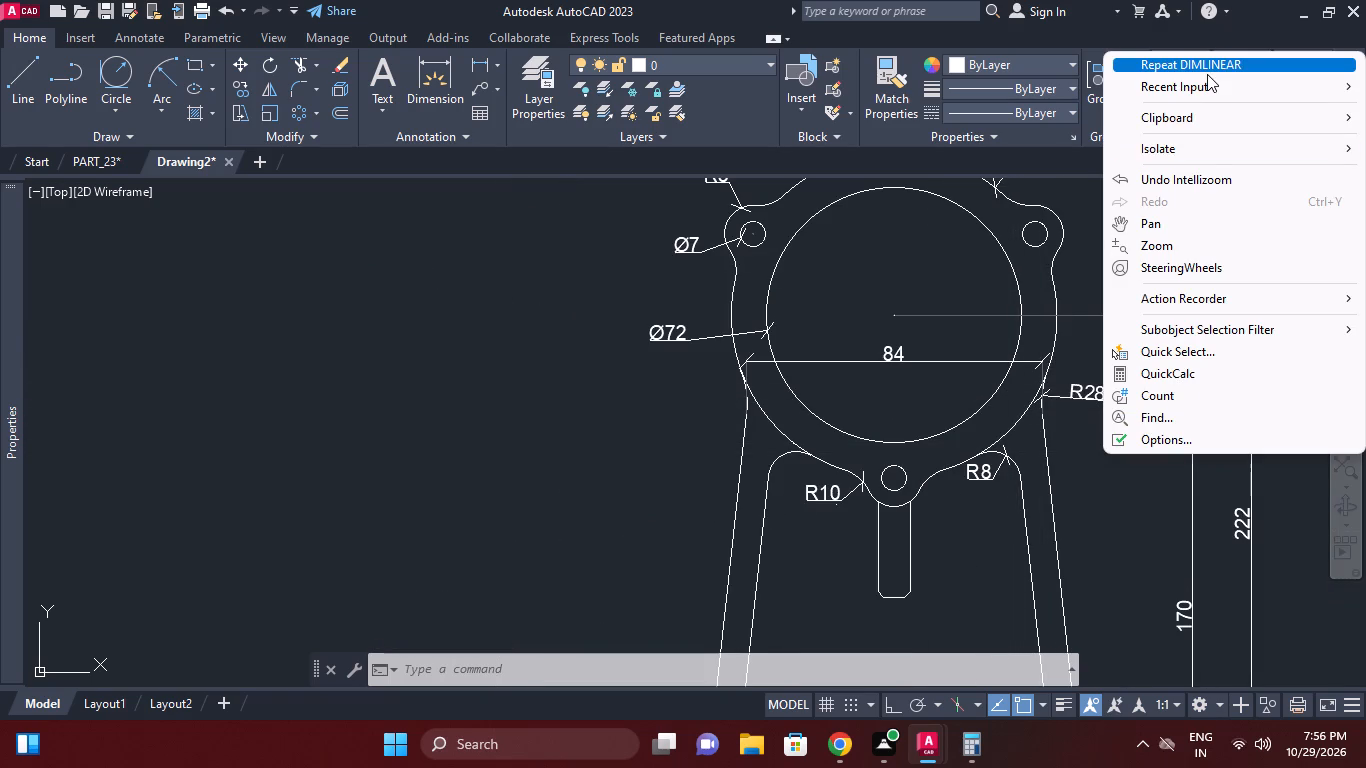
pyautogui.click(1207, 74)
pyautogui.scroll(1, 926, 583)
pyautogui.click(852, 576)
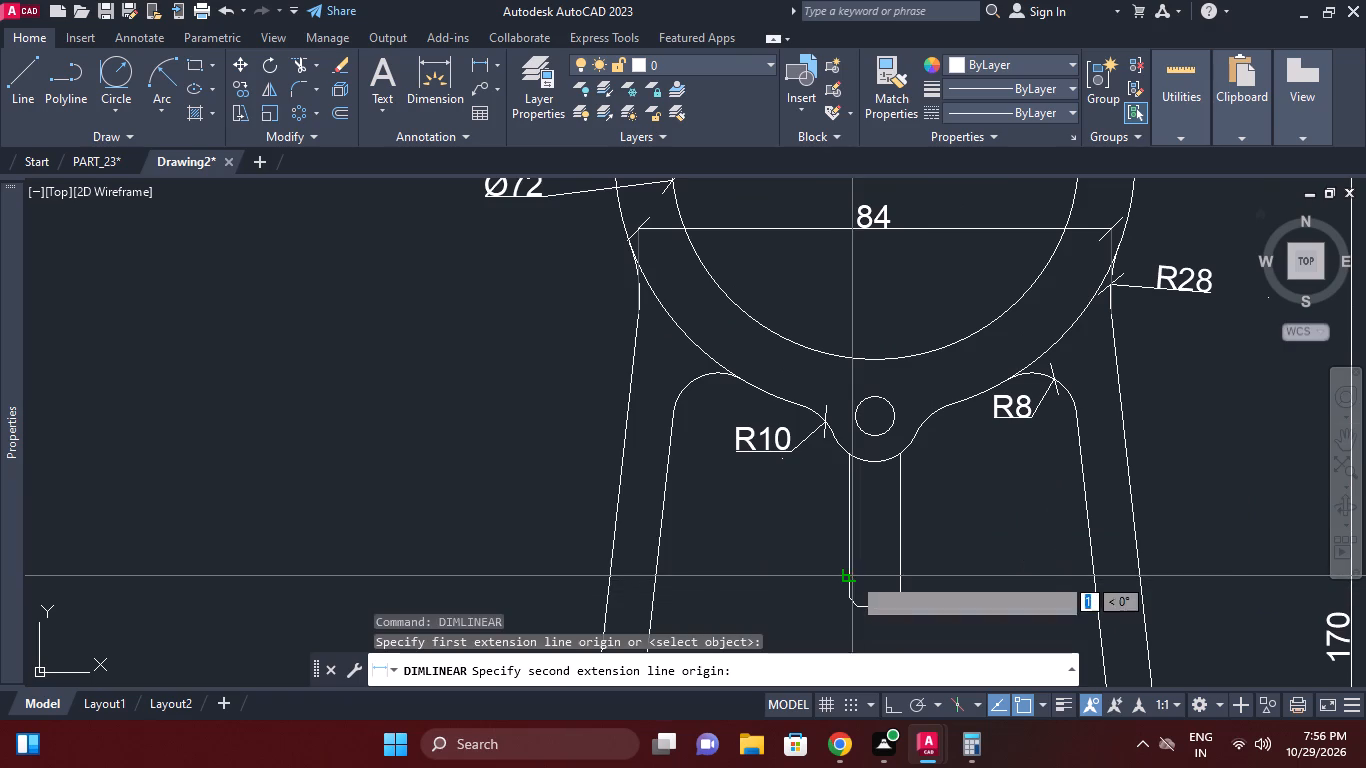
pyautogui.click(903, 575)
pyautogui.click(904, 575)
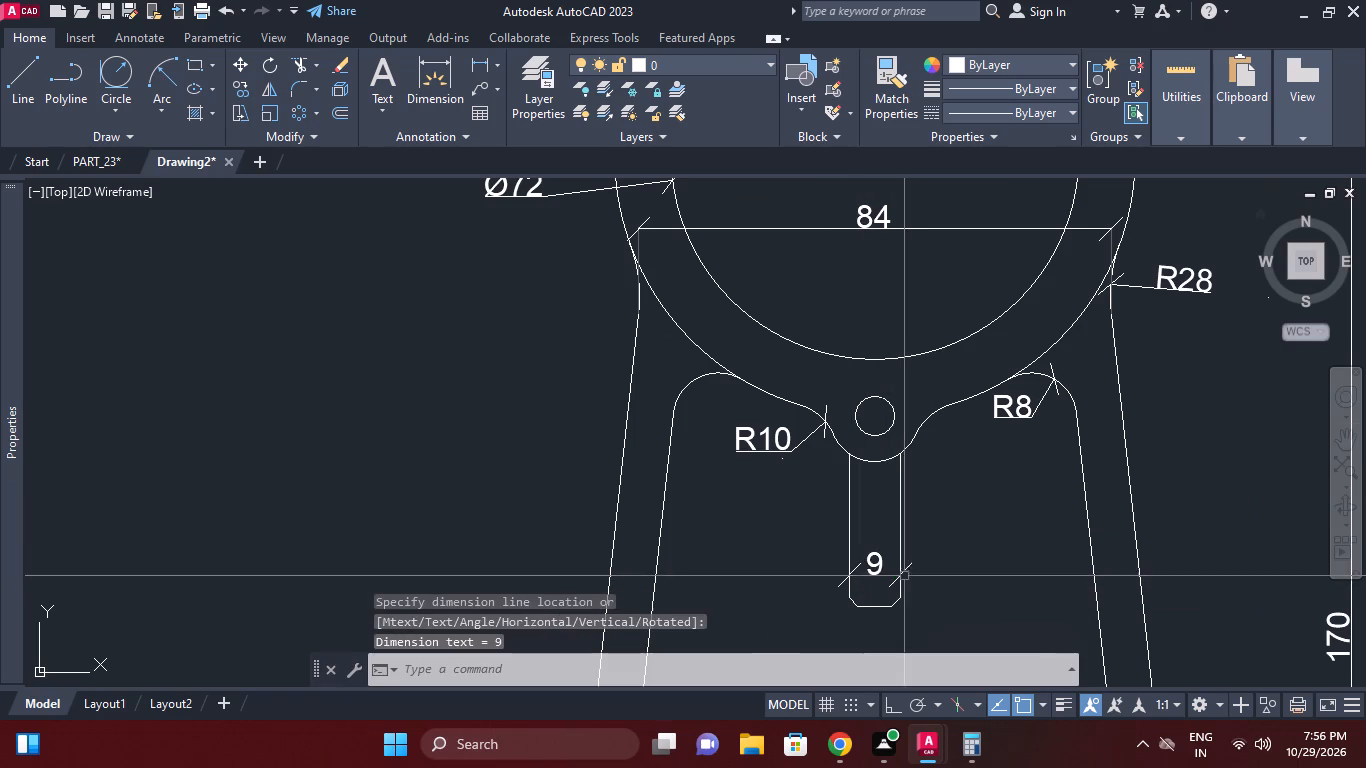
# Move the rib width dimension's text outside the rib to its right, and clear the selection.
pyautogui.click(872, 568)
pyautogui.click(875, 563)
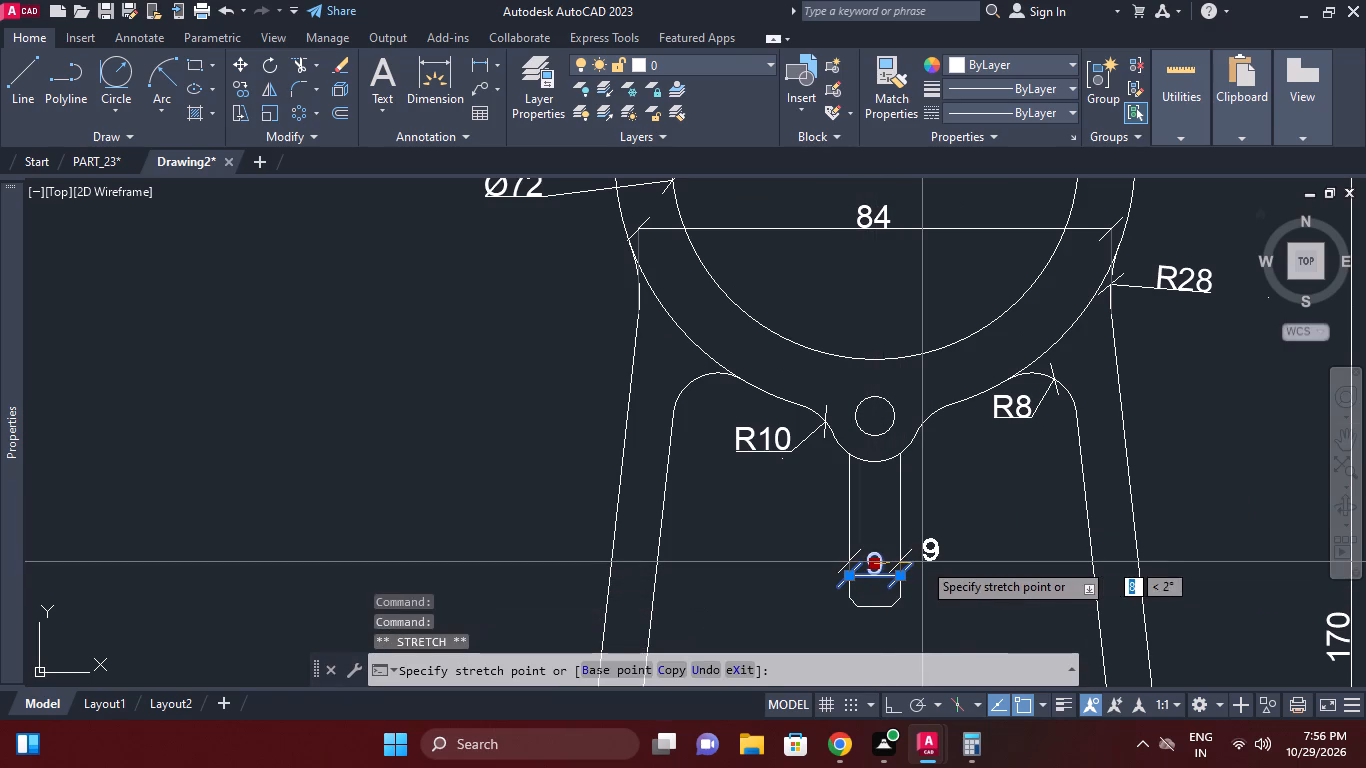
pyautogui.click(922, 562)
pyautogui.rightClick(979, 556)
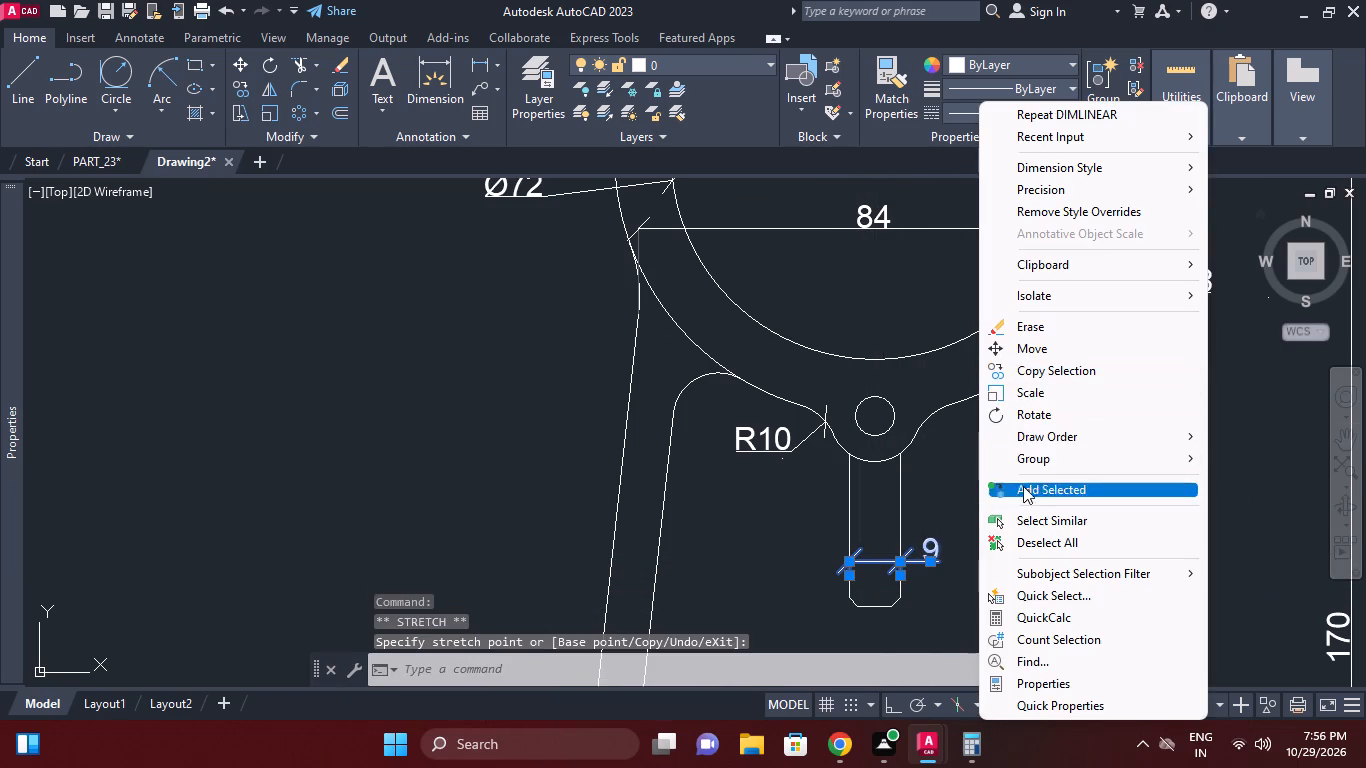
pyautogui.click(1030, 527)
pyautogui.rightClick(1013, 454)
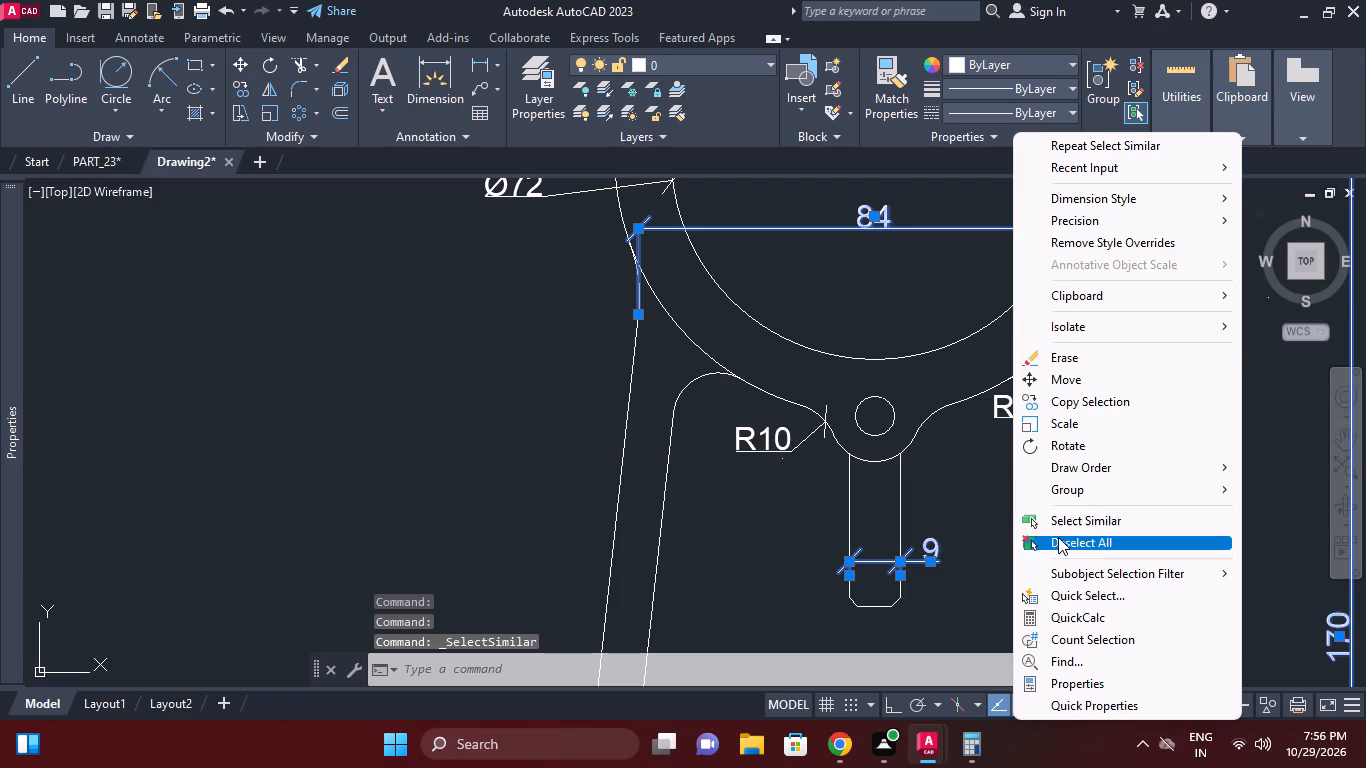
pyautogui.click(1058, 537)
# Move the whole hatched plan view a short distance down, away from the front view's base dimensions.
pyautogui.scroll(-3, 1054, 523)
pyautogui.moveTo(1050, 519); pyautogui.dragTo(927, 473, button='middle')
pyautogui.moveTo(945, 446); pyautogui.dragTo(905, 393, button='middle')
pyautogui.moveTo(922, 455); pyautogui.dragTo(846, 375, button='middle')
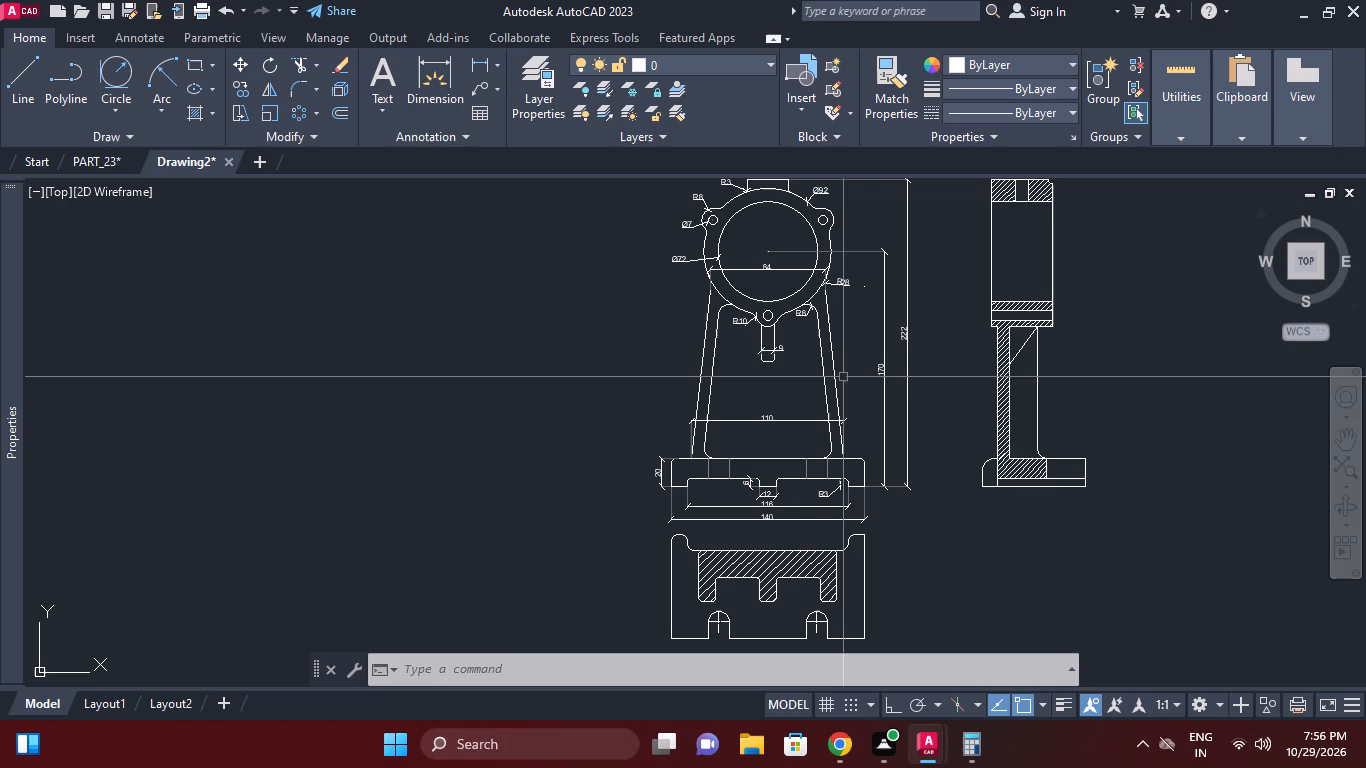
pyautogui.scroll(-1, 848, 381)
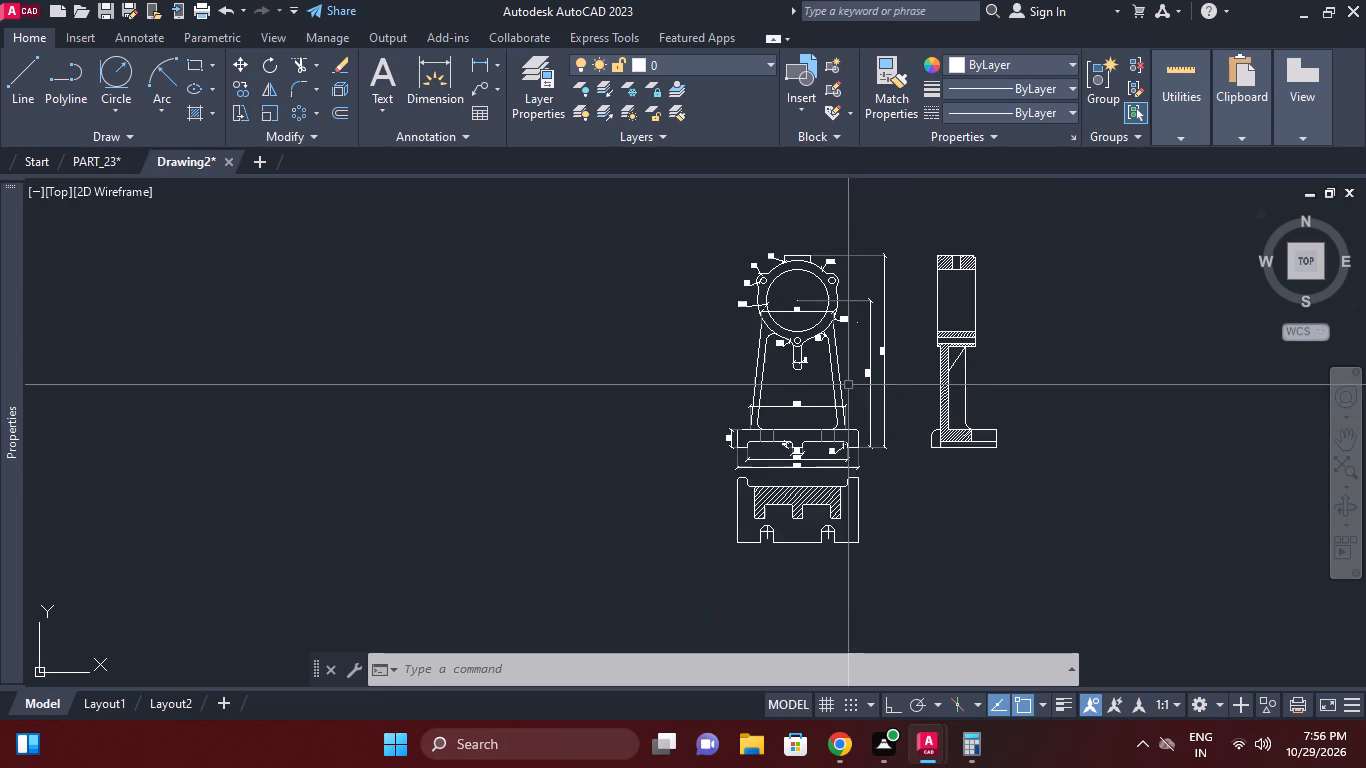
pyautogui.moveTo(855, 456); pyautogui.dragTo(845, 281, button='middle')
pyautogui.scroll(1, 799, 321)
pyautogui.click(623, 278)
pyautogui.click(1066, 451)
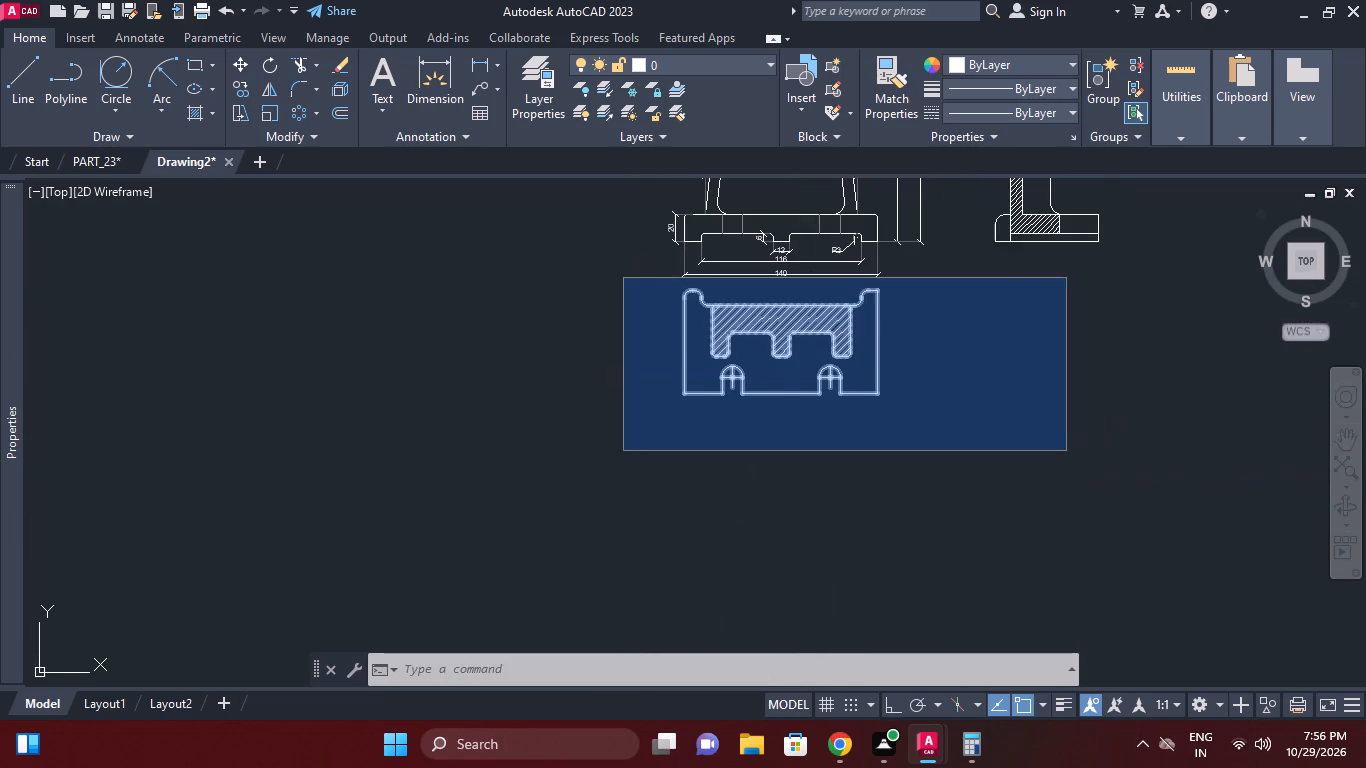
pyautogui.rightClick(1062, 436)
pyautogui.click(1154, 380)
pyautogui.click(1147, 420)
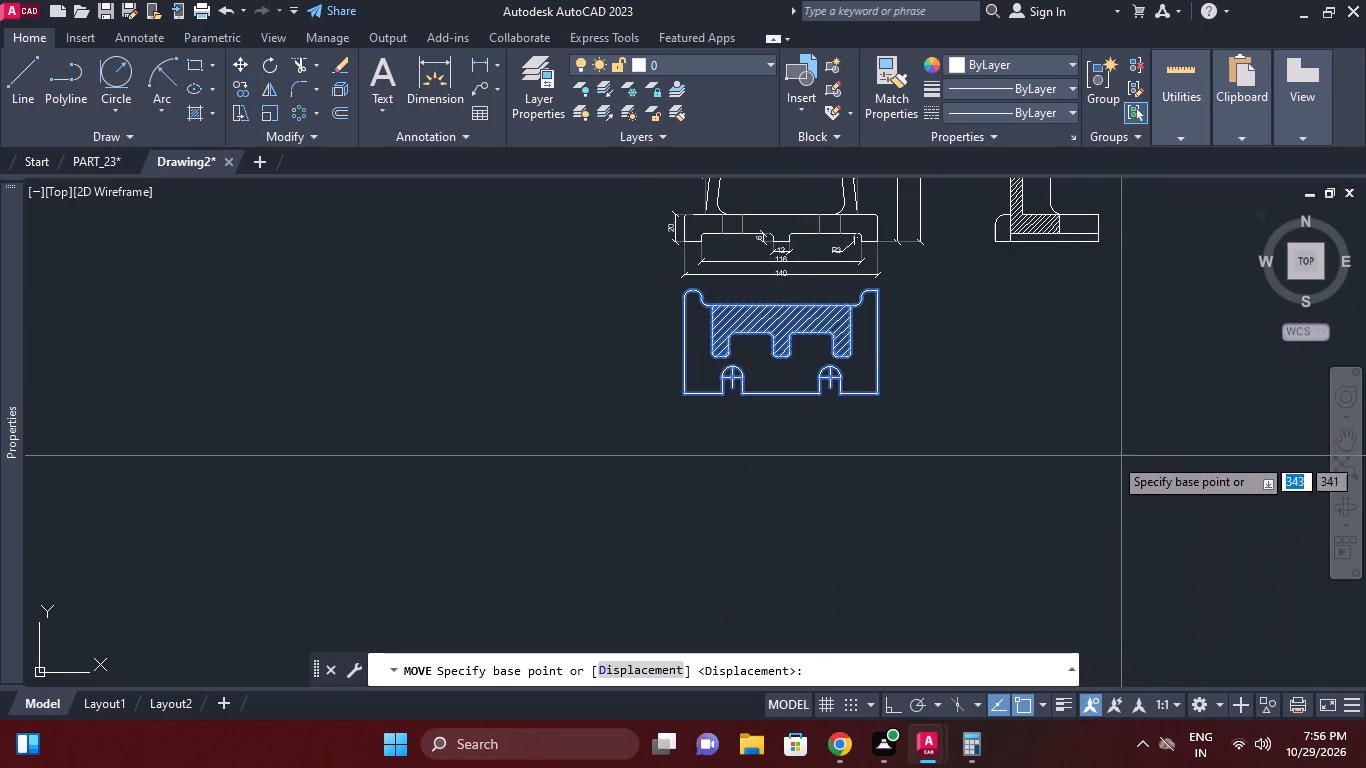
pyautogui.click(1067, 446)
pyautogui.click(1066, 471)
pyautogui.moveTo(1020, 413); pyautogui.dragTo(1010, 546, button='middle')
pyautogui.moveTo(848, 309); pyautogui.dragTo(836, 506, button='middle')
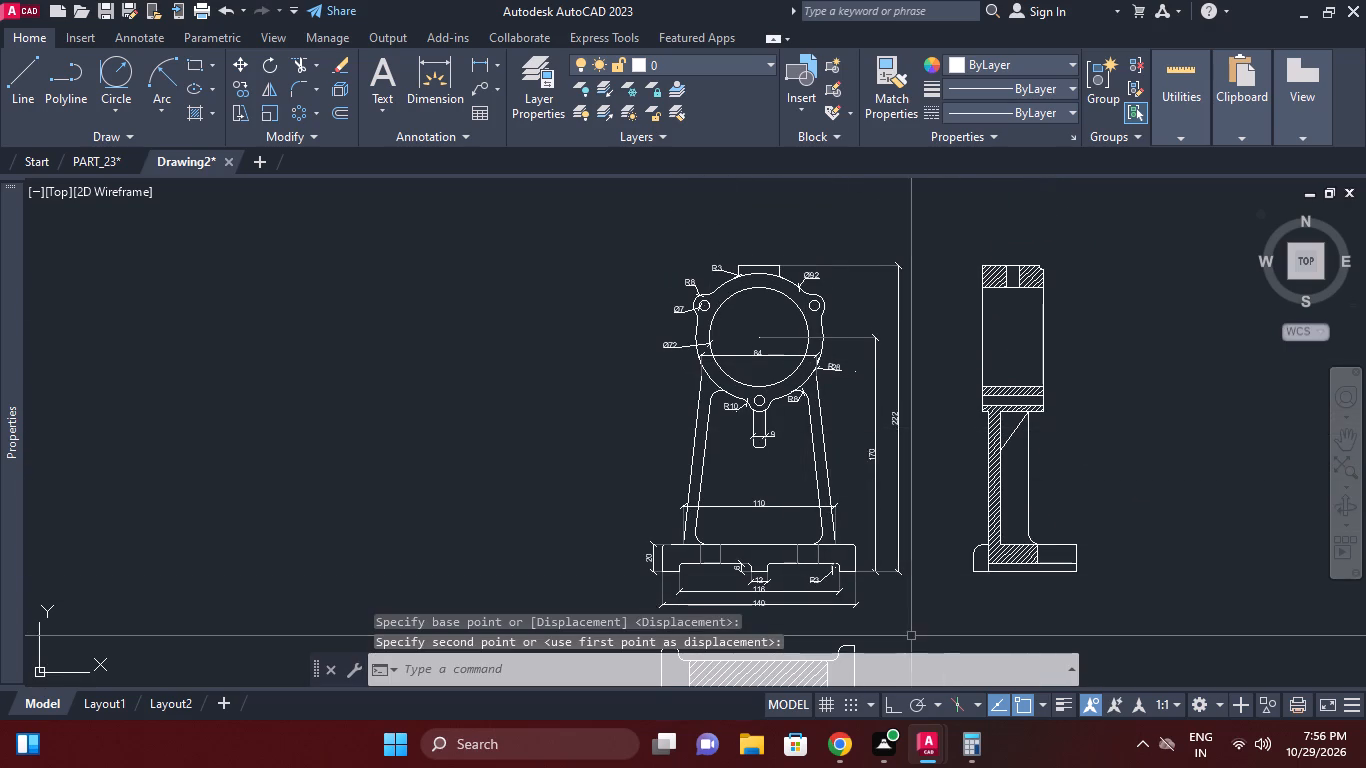
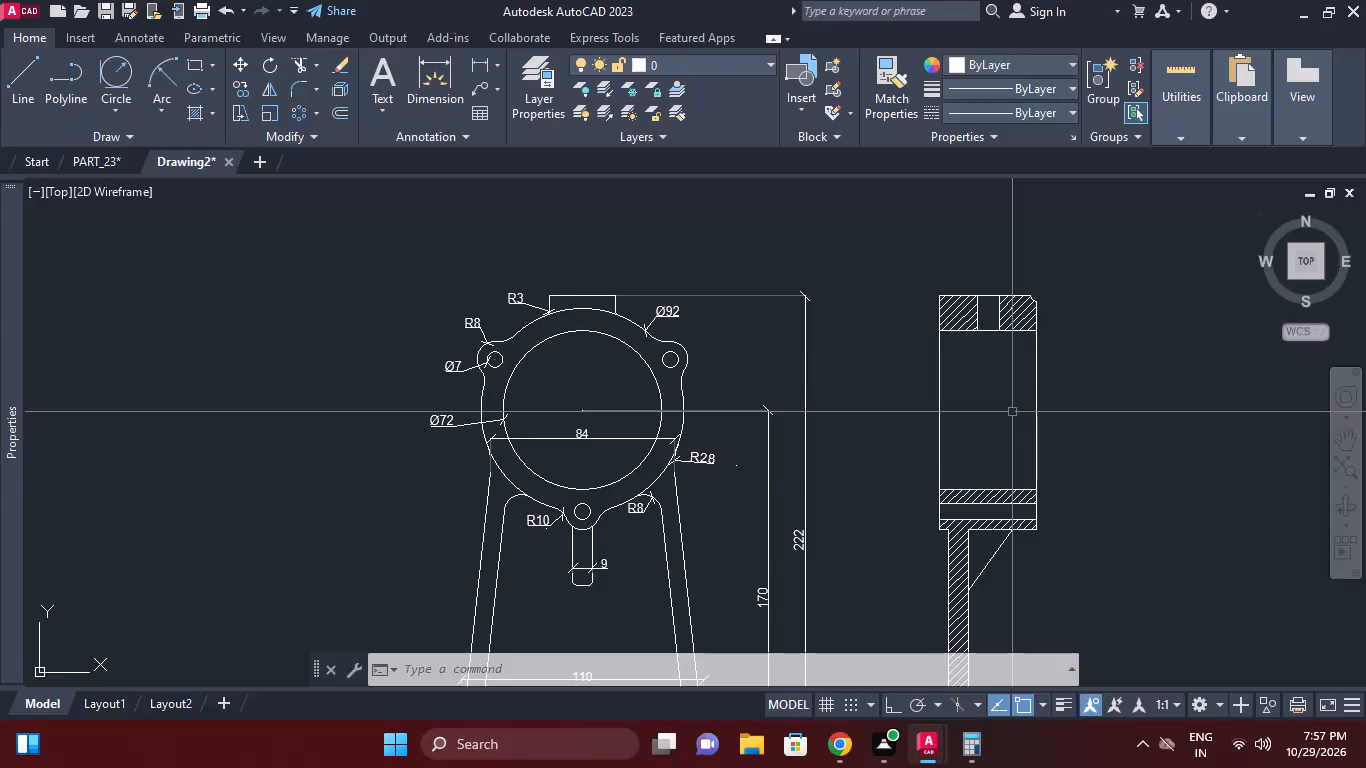
# Add a linear dimension for the overall width of the ring in the hatched side view, placed above it.
pyautogui.click(484, 67)
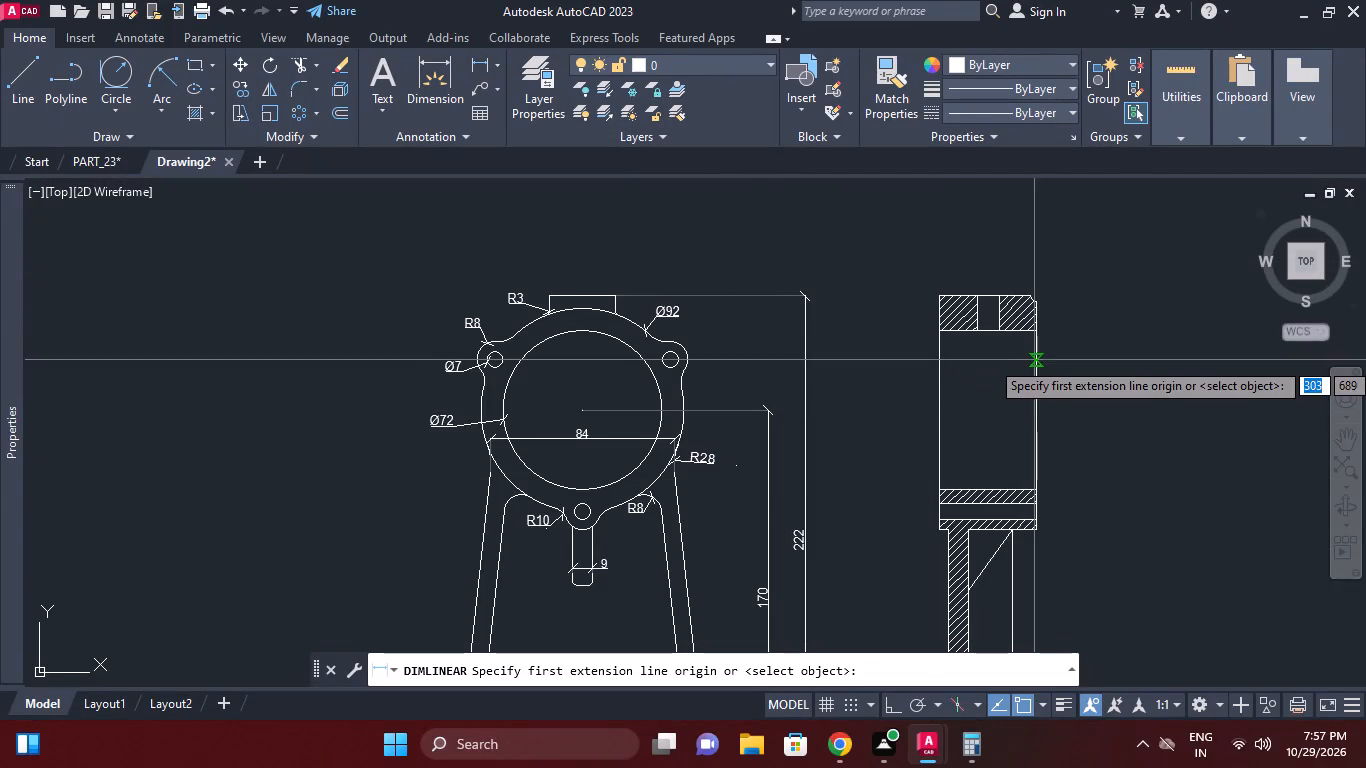
pyautogui.click(940, 295)
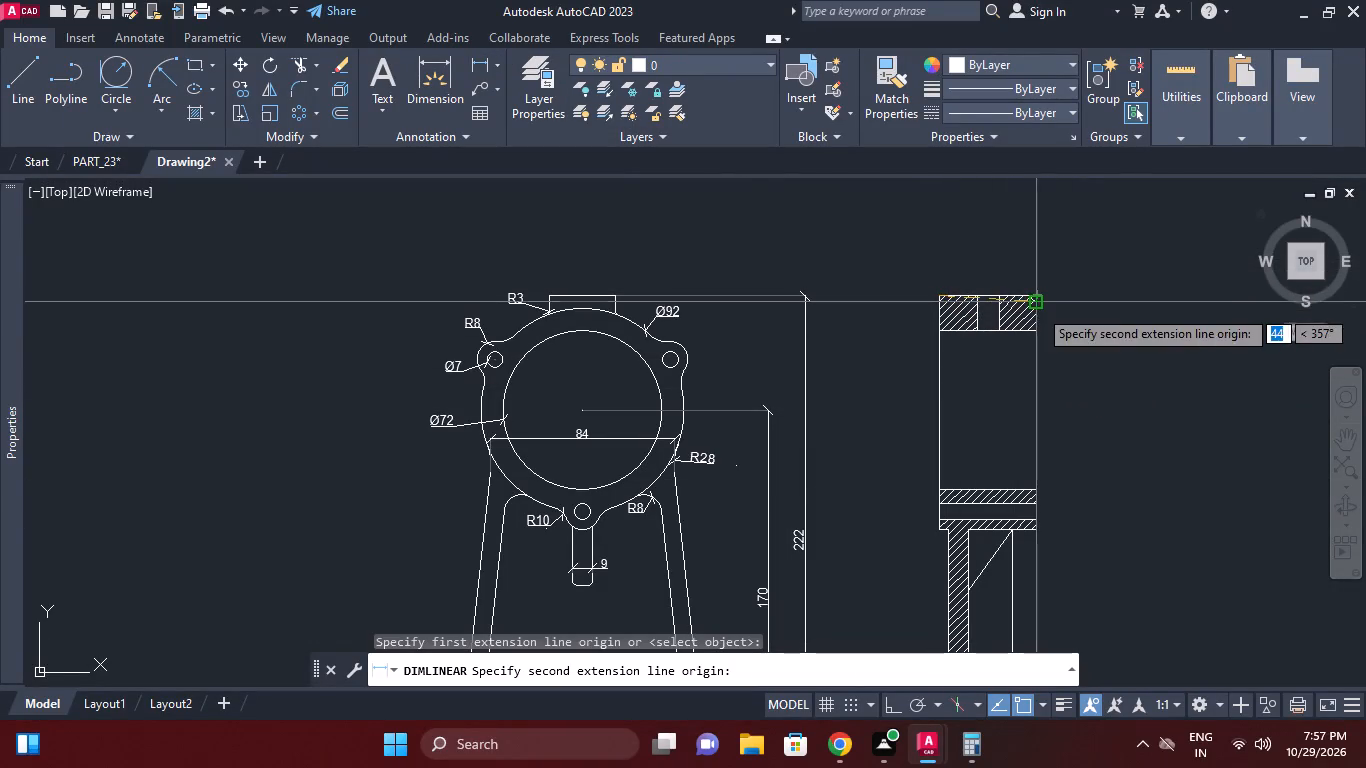
pyautogui.click(1038, 308)
pyautogui.click(1009, 263)
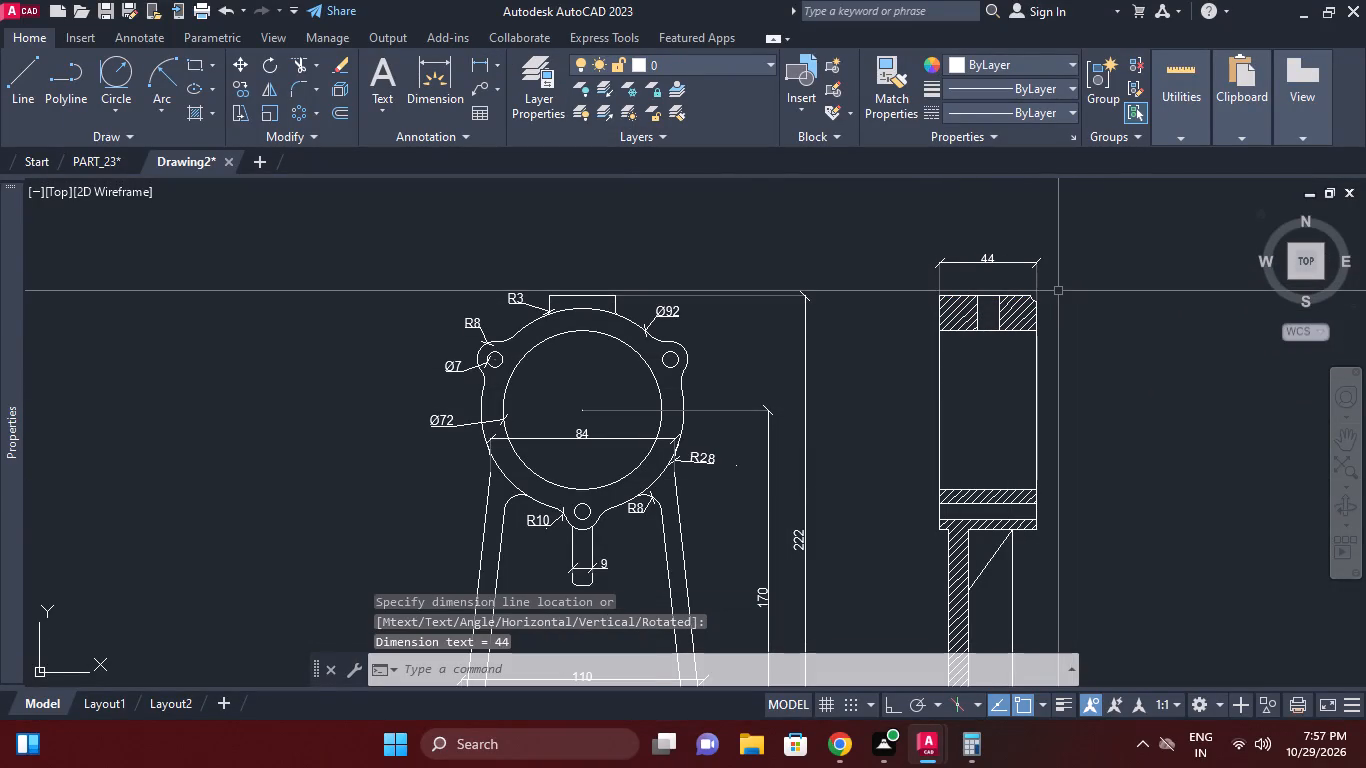
# Add a linear dimension for the width of the vertical hole in the side view's top boss, below the overall width dimension.
pyautogui.scroll(1, 1055, 289)
pyautogui.rightClick(1056, 292)
pyautogui.click(1129, 304)
pyautogui.scroll(1, 939, 304)
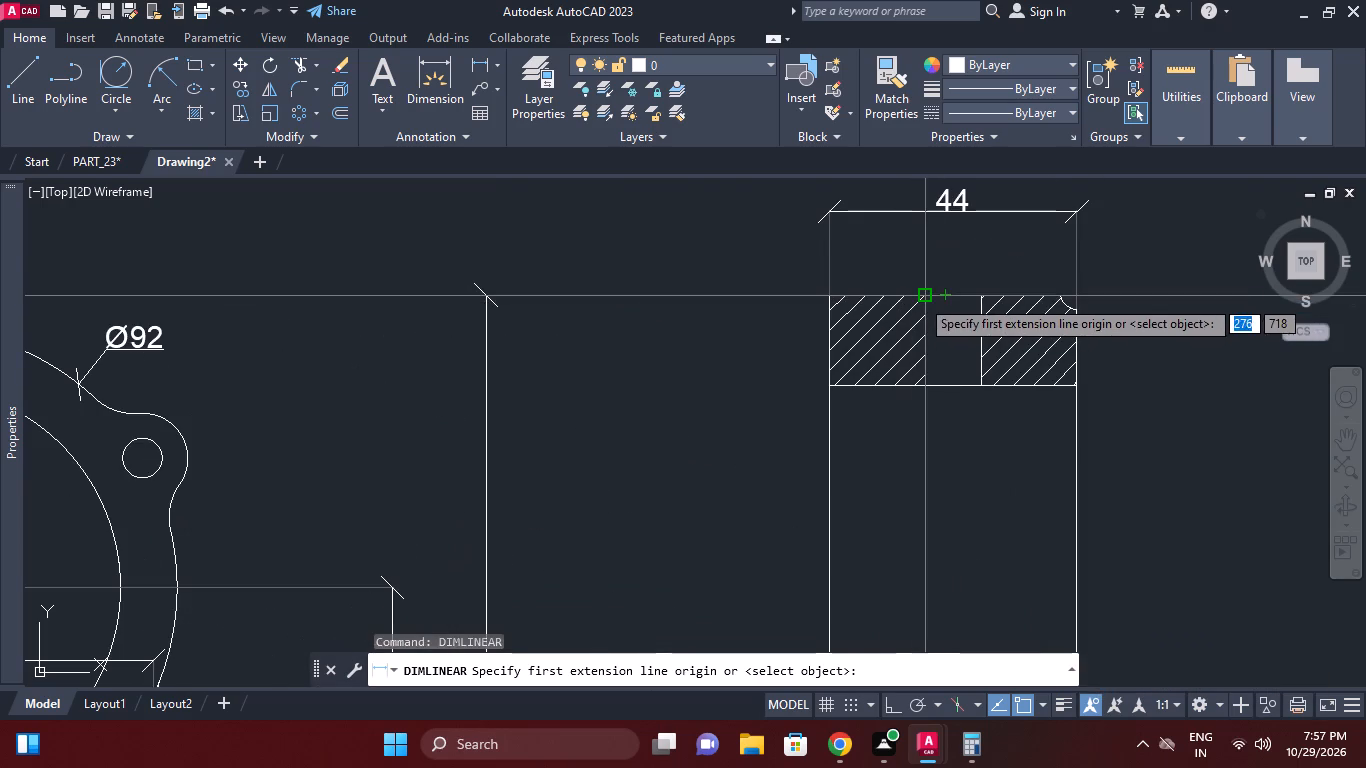
pyautogui.click(920, 298)
pyautogui.click(981, 299)
pyautogui.click(971, 262)
# Prefix the top hole's dimension text with the diameter symbol.
pyautogui.doubleClick(959, 248)
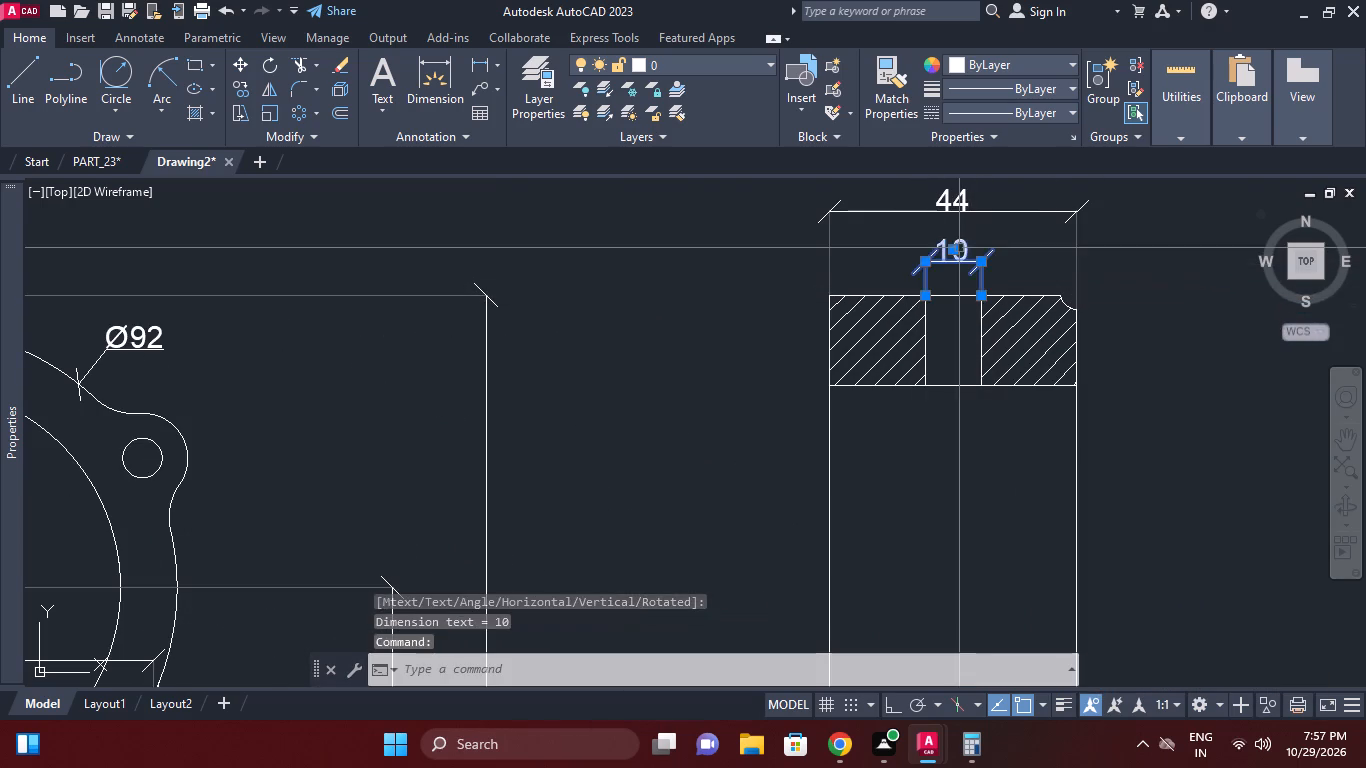
pyautogui.click(987, 109)
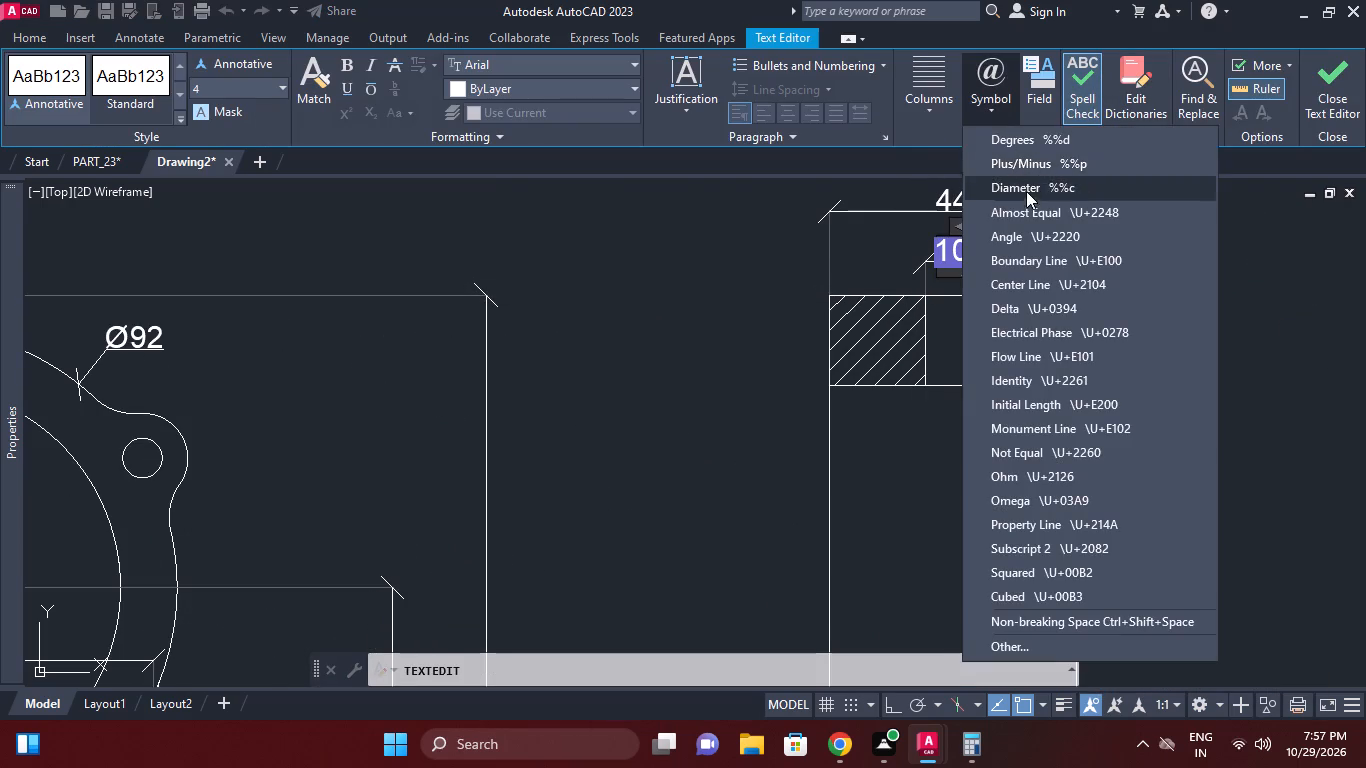
pyautogui.click(1026, 197)
pyautogui.click(1114, 302)
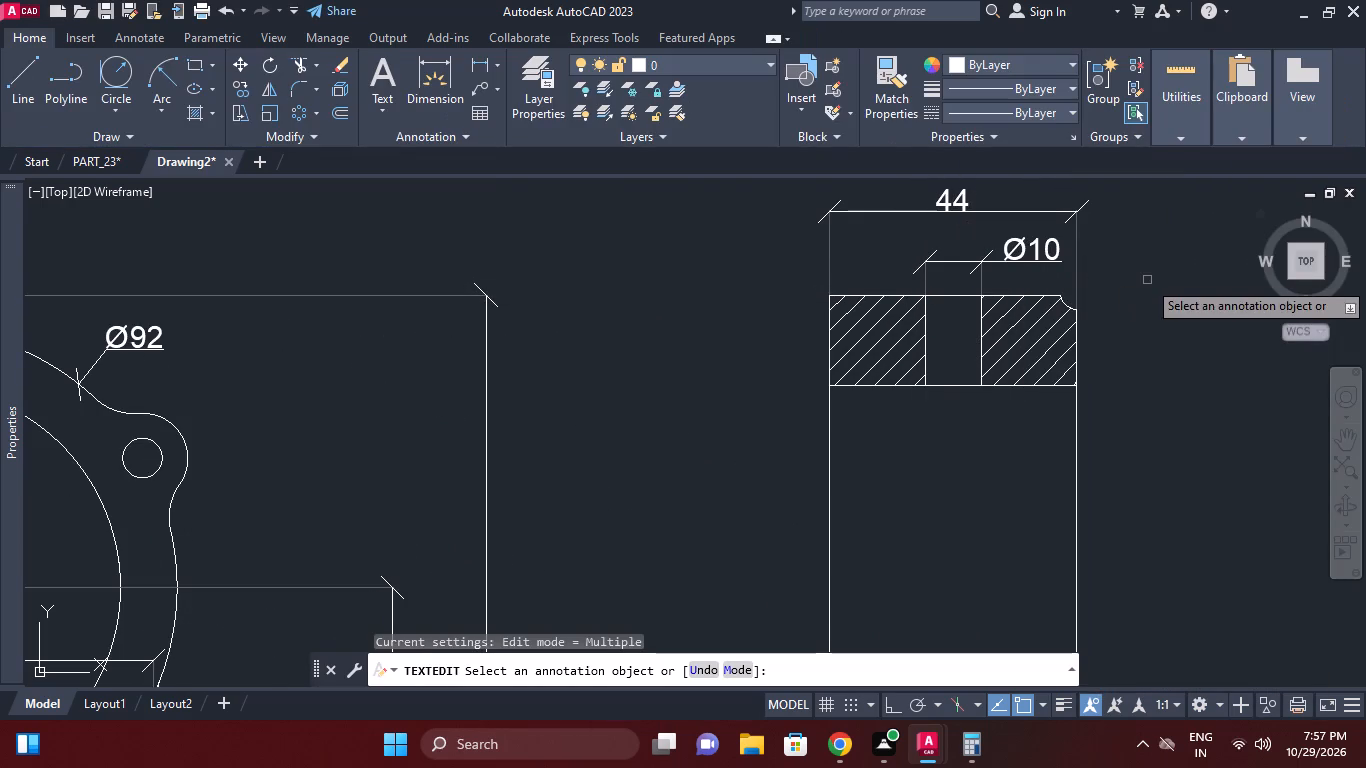
pyautogui.rightClick(1142, 284)
pyautogui.click(1165, 293)
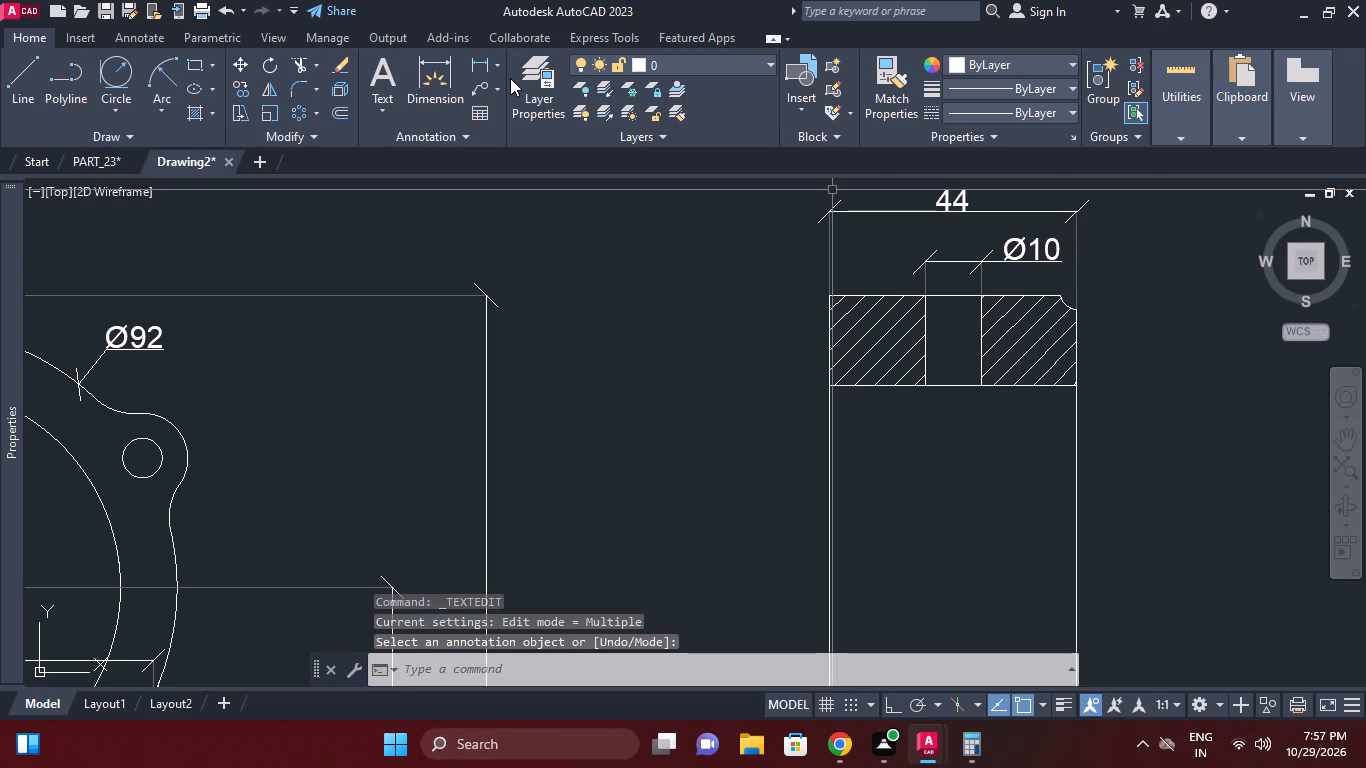
# Add a vertical linear dimension for the bore's height in the side view, placed outside the ring's left face.
pyautogui.click(485, 70)
pyautogui.moveTo(812, 269); pyautogui.dragTo(830, 146, button='middle')
pyautogui.scroll(-1, 868, 227)
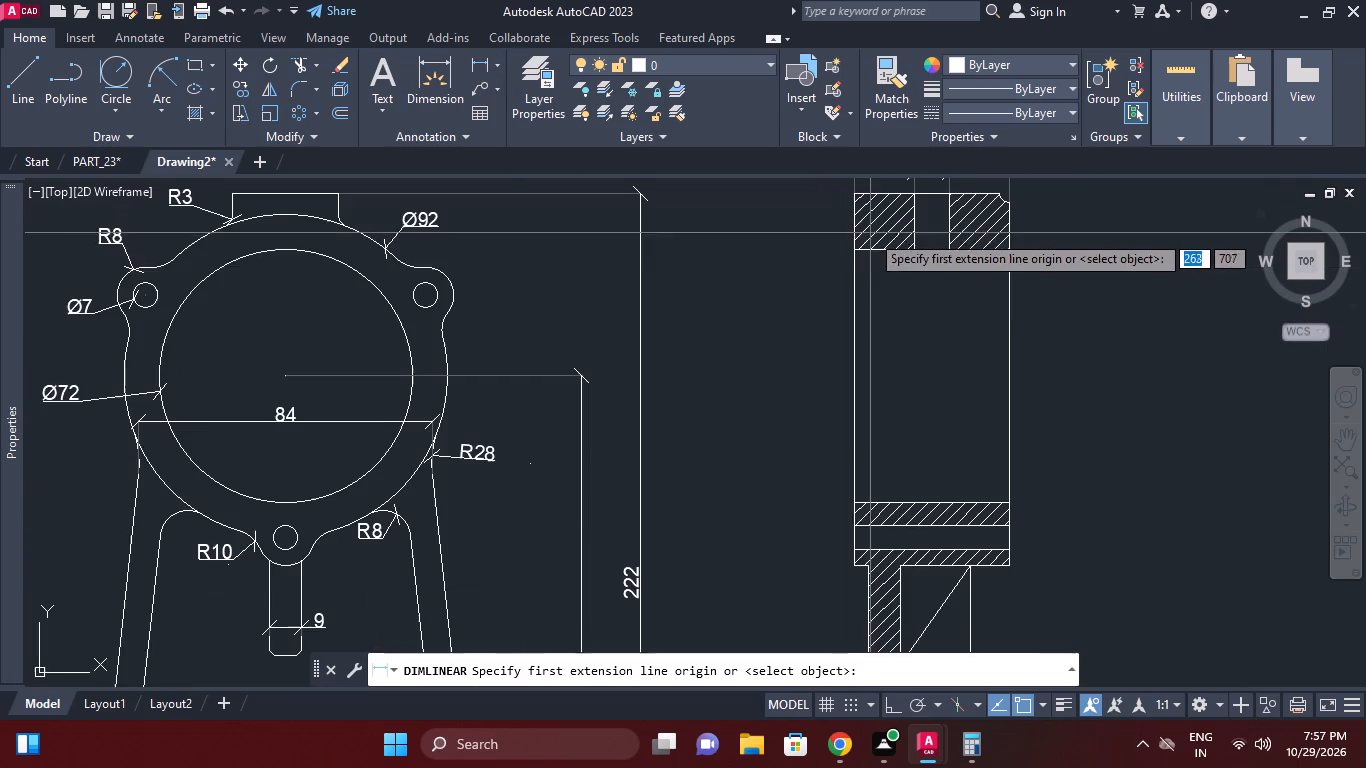
pyautogui.click(848, 247)
pyautogui.click(854, 502)
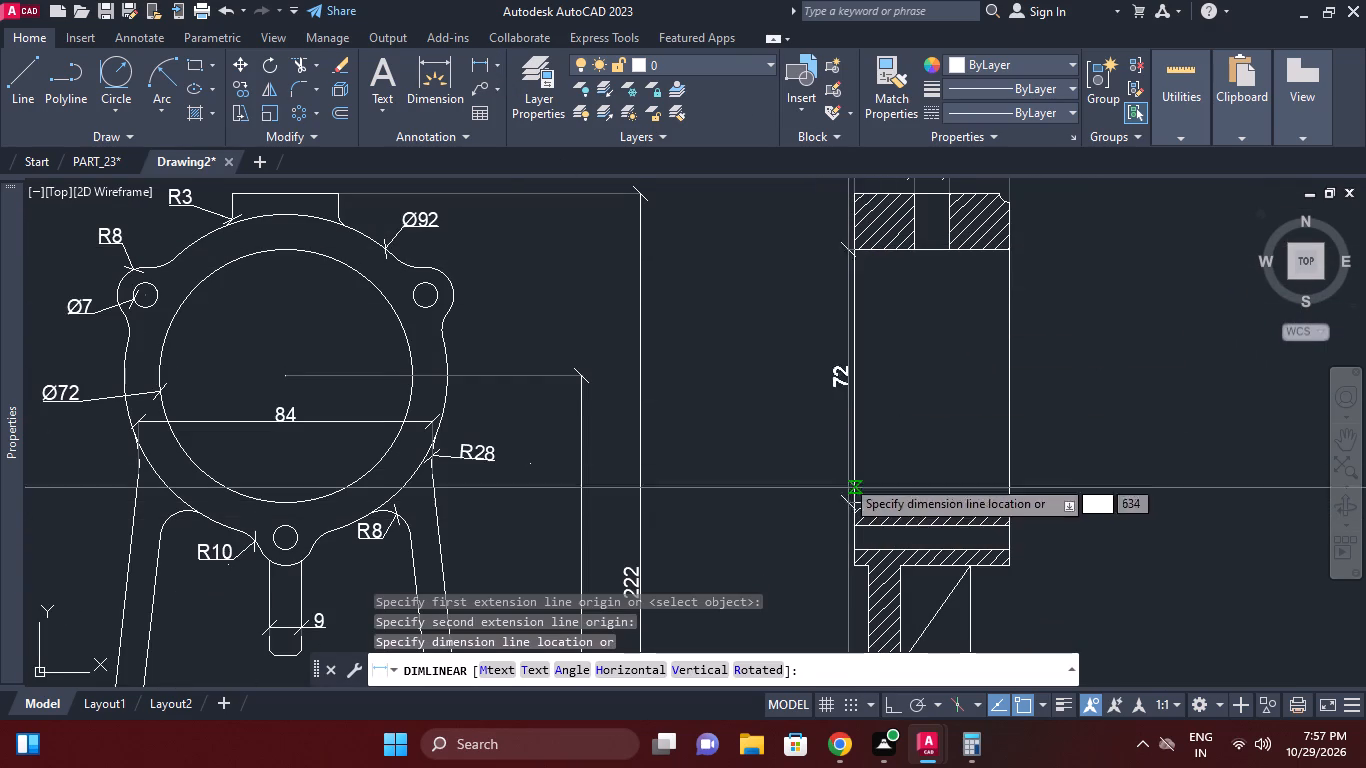
pyautogui.click(800, 415)
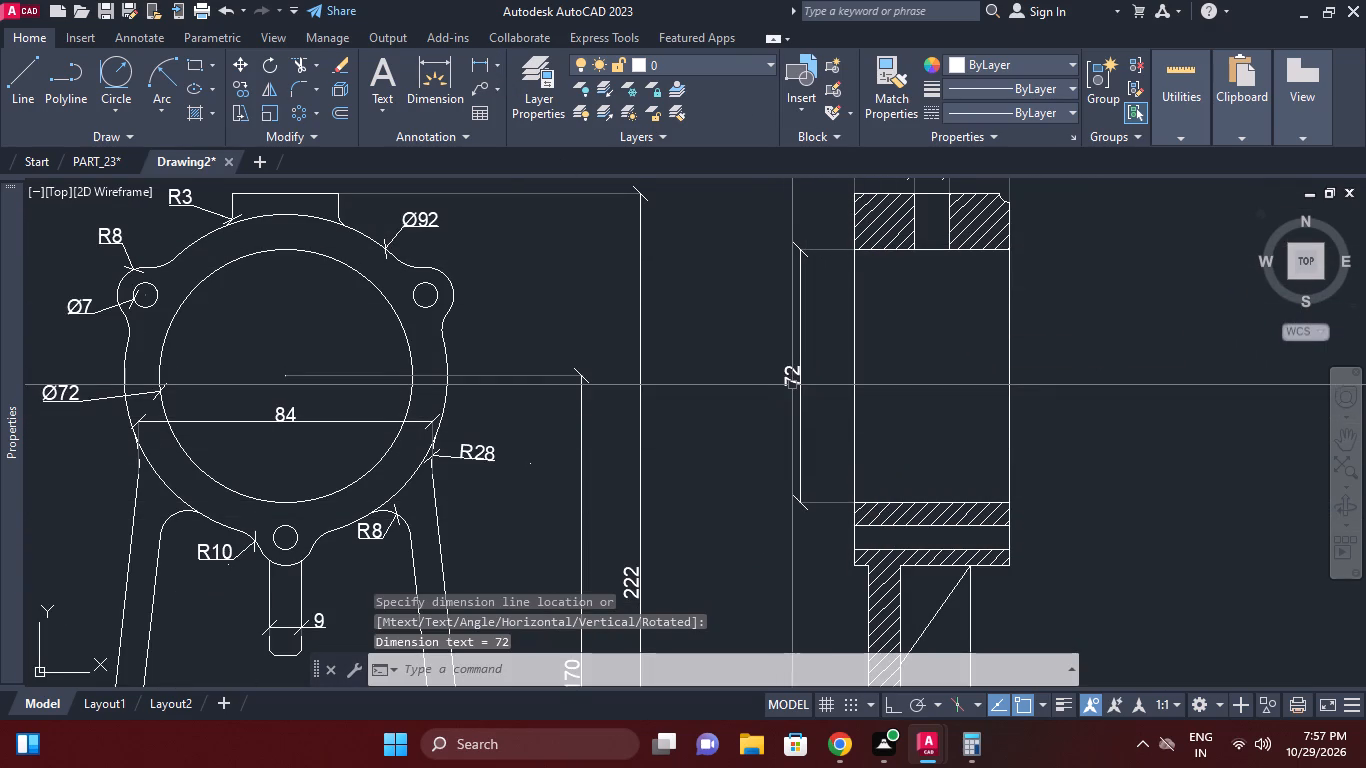
# Prefix the side view's bore height dimension text with the diameter symbol.
pyautogui.doubleClick(794, 384)
pyautogui.click(989, 80)
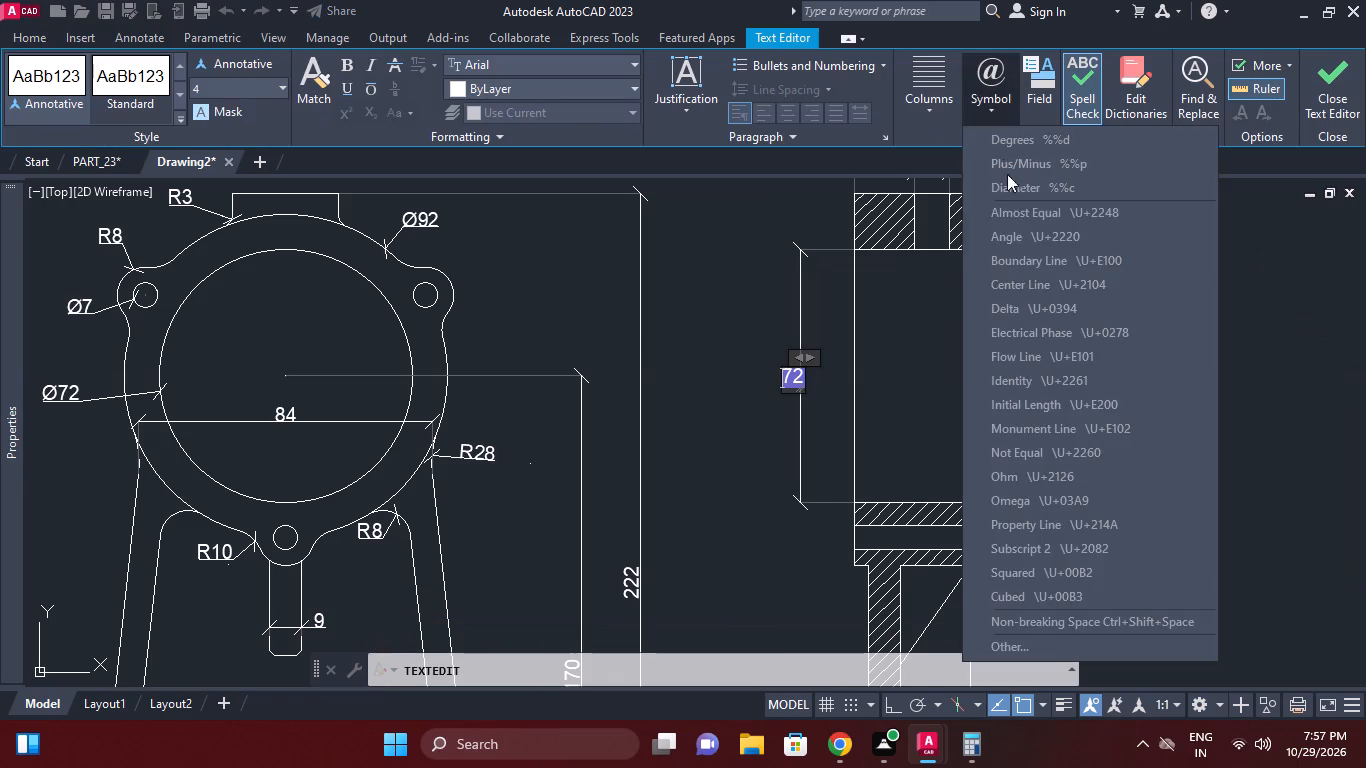
pyautogui.click(1029, 189)
pyautogui.rightClick(1115, 306)
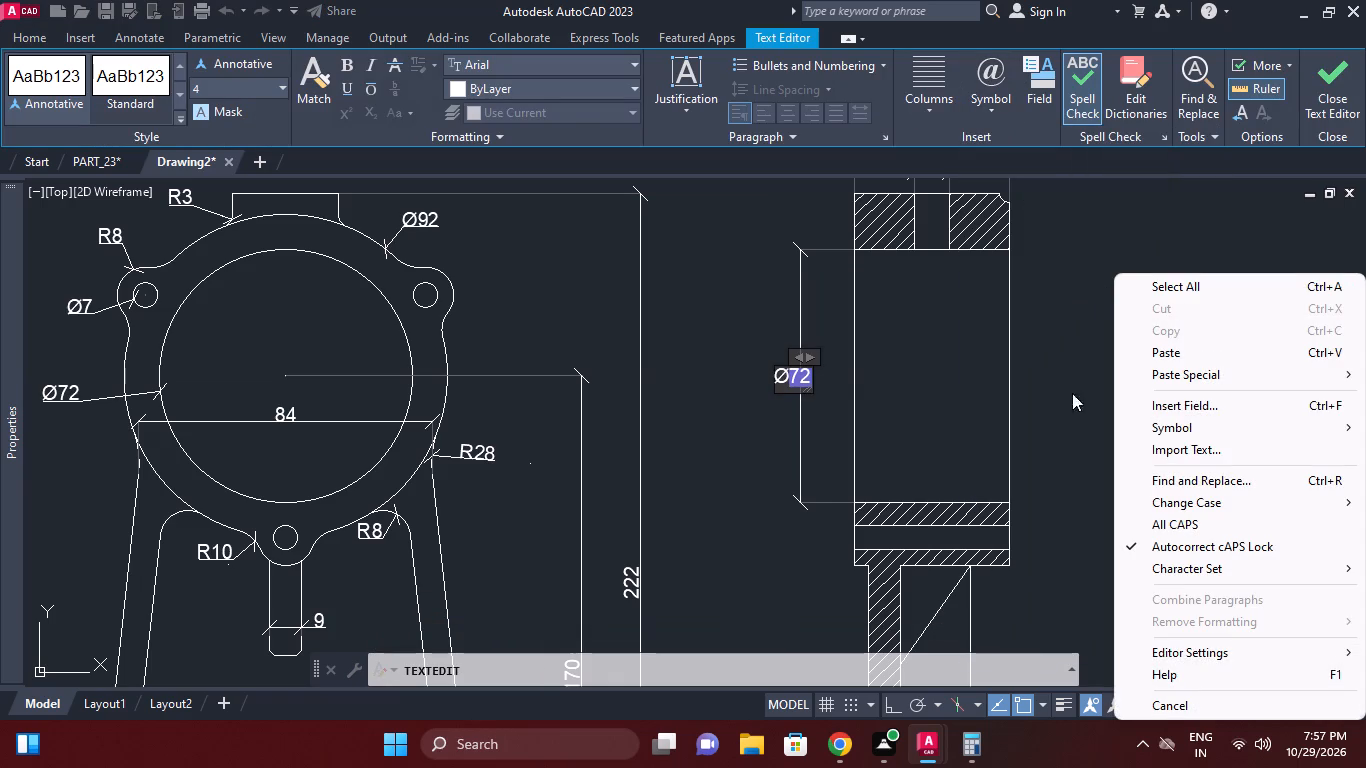
pyautogui.click(1179, 714)
pyautogui.click(725, 364)
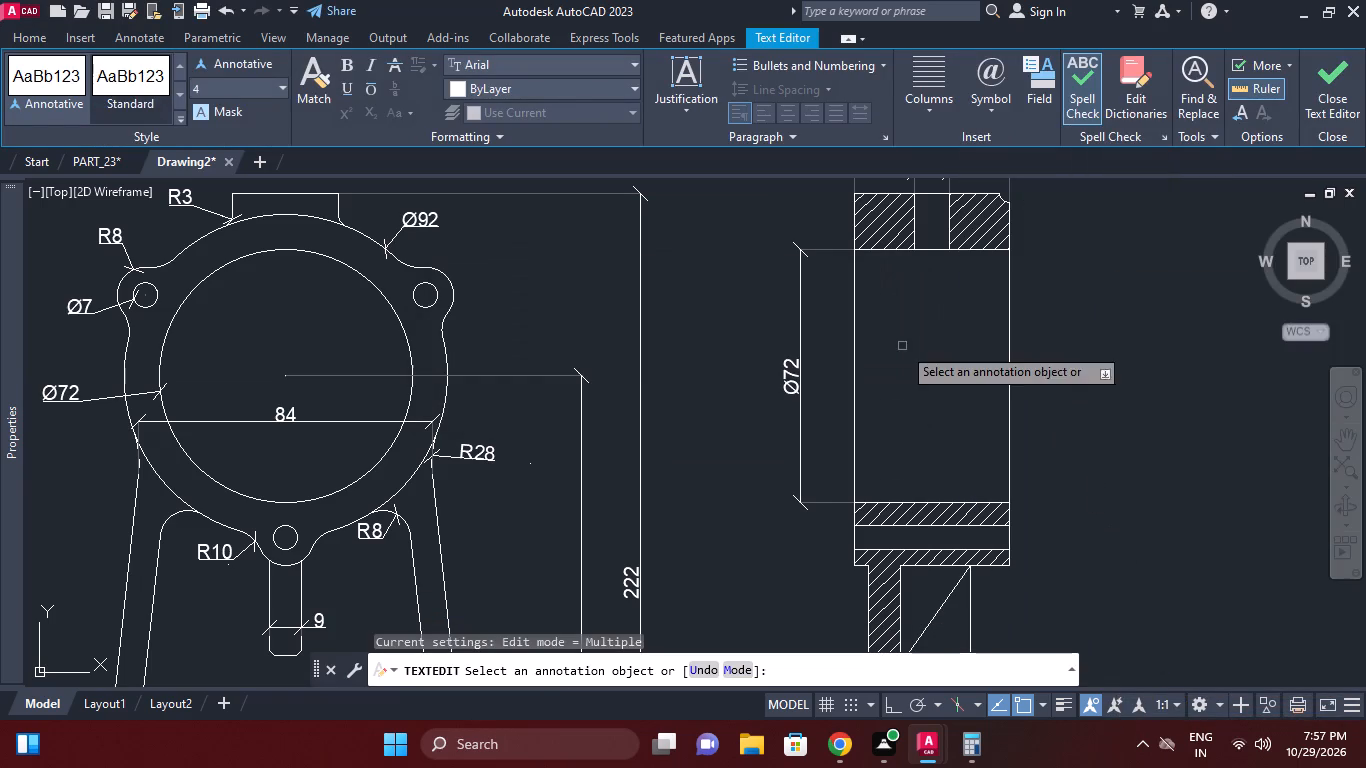
pyautogui.rightClick(1040, 337)
pyautogui.click(1086, 354)
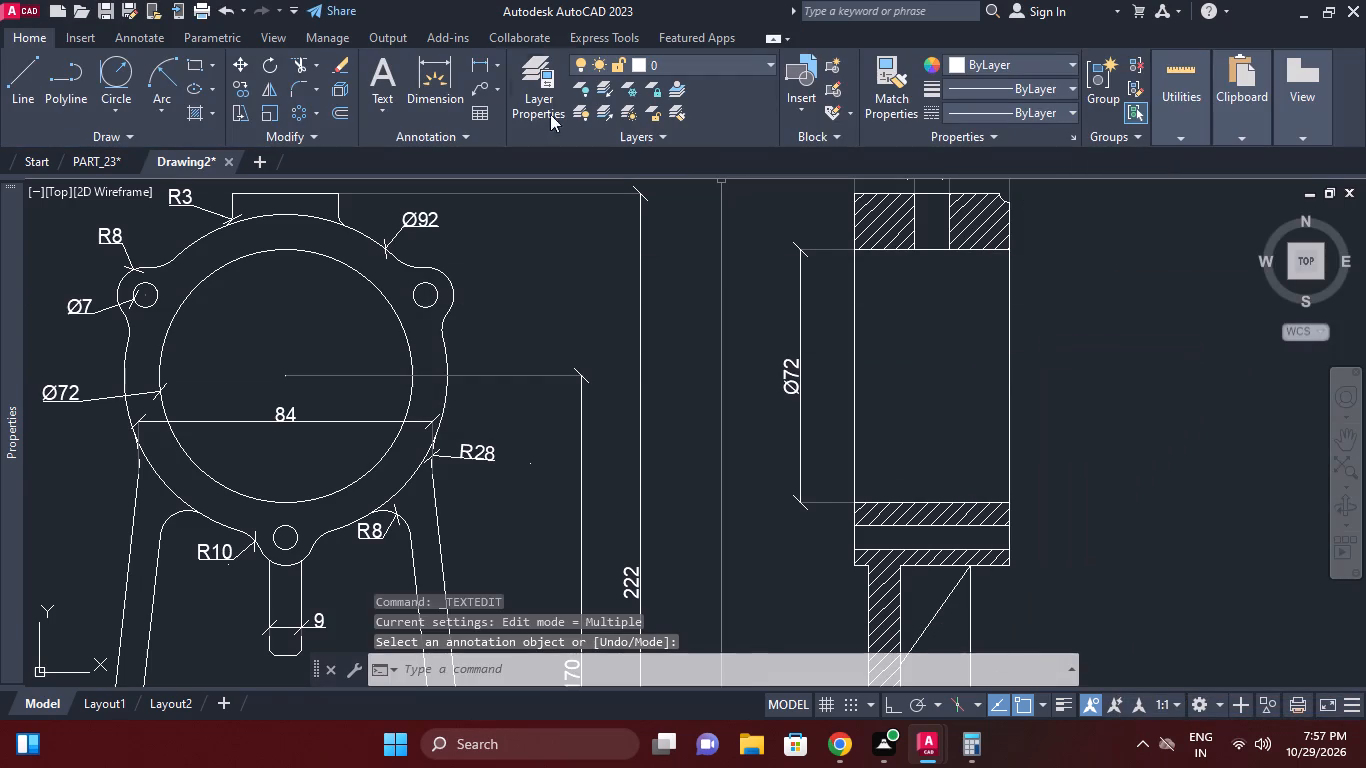
# Add a linear dimension from the ring's left face to the middle of the top hole, placed inside the bore.
pyautogui.click(486, 66)
pyautogui.click(856, 250)
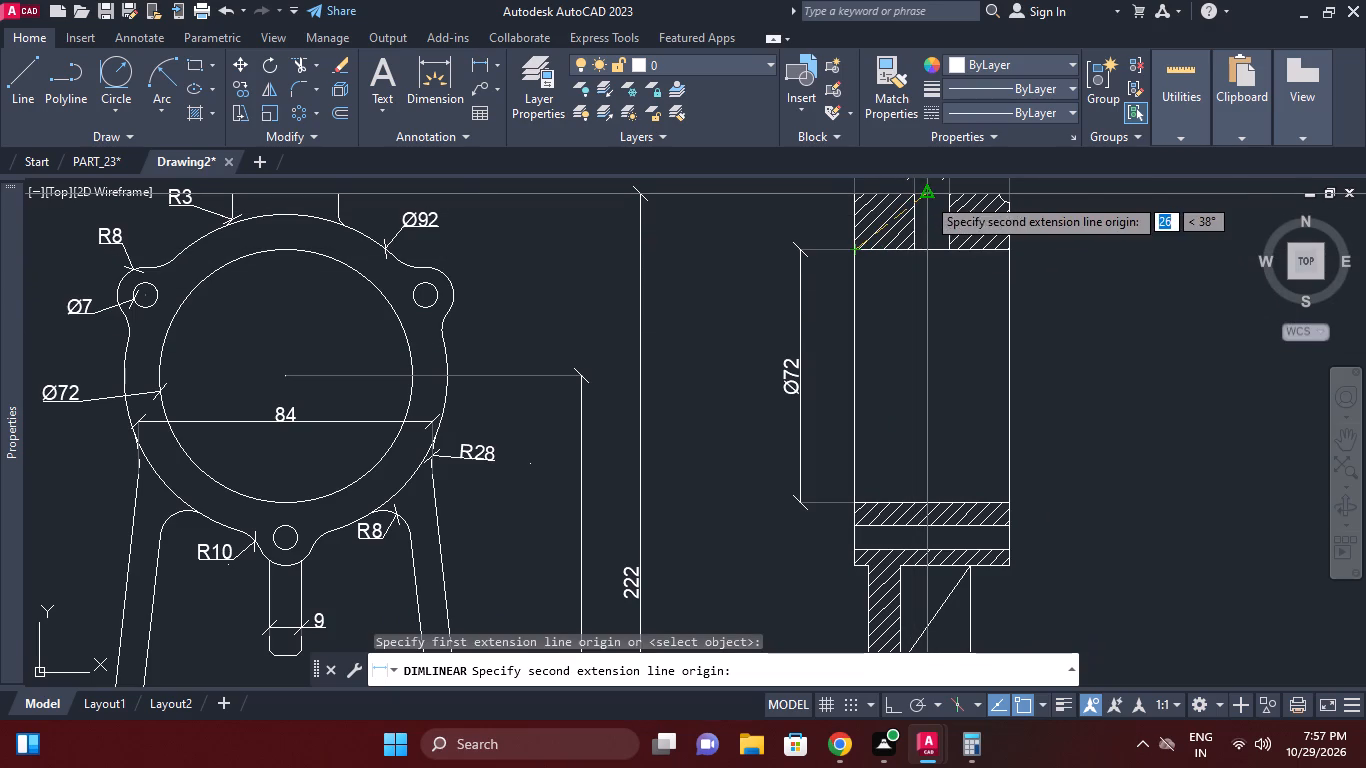
pyautogui.scroll(2, 926, 196)
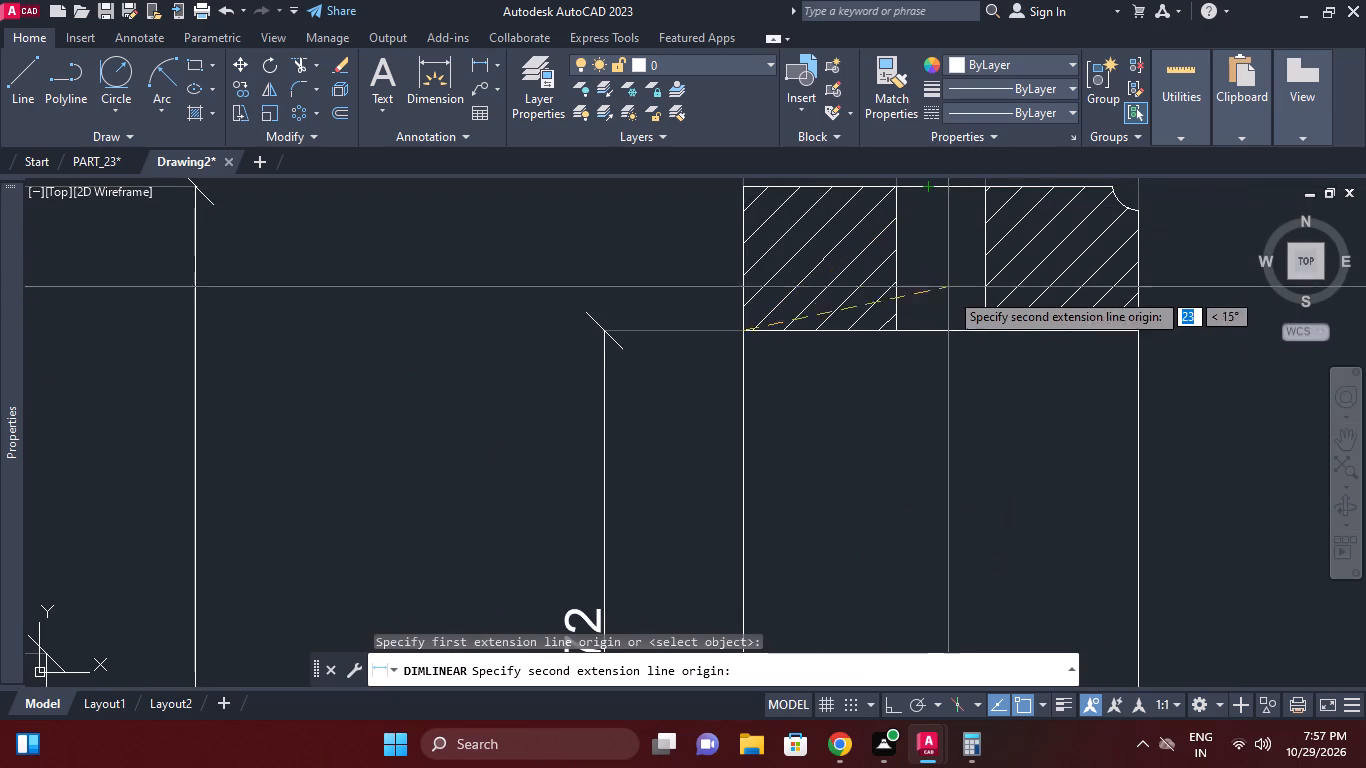
pyautogui.click(945, 329)
pyautogui.scroll(-2, 935, 399)
pyautogui.middleClick(935, 399)
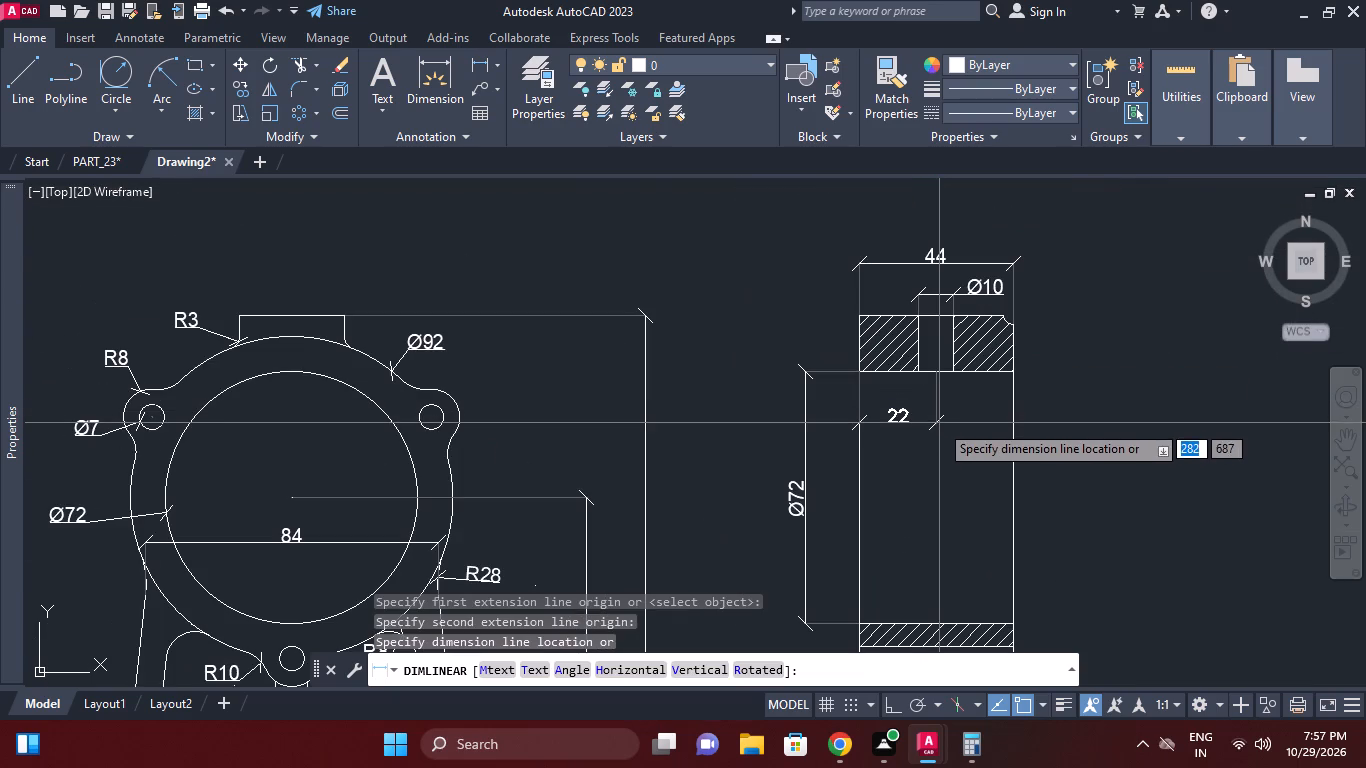
pyautogui.click(939, 415)
# Add a vertical linear dimension from about bore-centre level on the ring's right face to the lower end of the rib's sloping edge.
pyautogui.scroll(-1, 1019, 408)
pyautogui.moveTo(1019, 408); pyautogui.dragTo(1005, 381, button='middle')
pyautogui.moveTo(1029, 404); pyautogui.dragTo(1028, 336, button='middle')
pyautogui.moveTo(1018, 371); pyautogui.dragTo(1021, 323, button='middle')
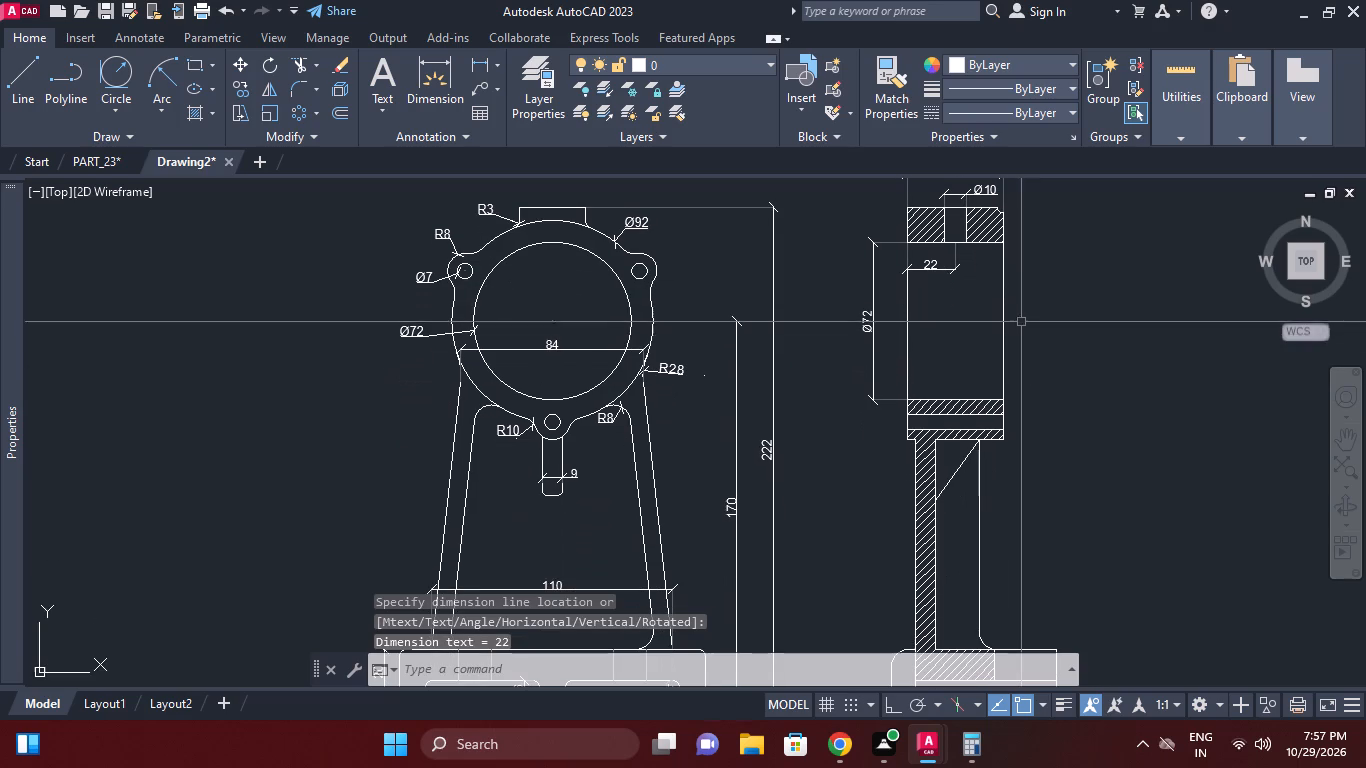
pyautogui.rightClick(1075, 345)
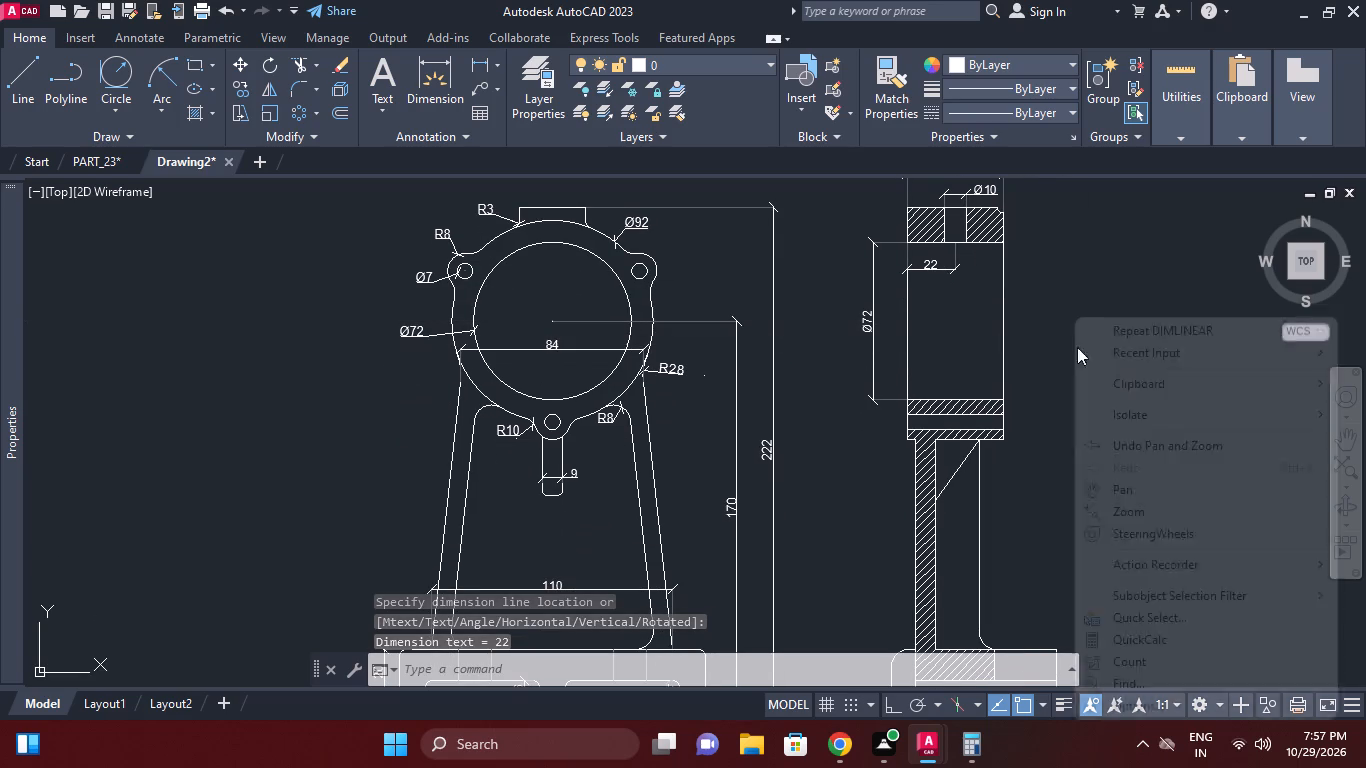
pyautogui.click(1141, 332)
pyautogui.click(999, 324)
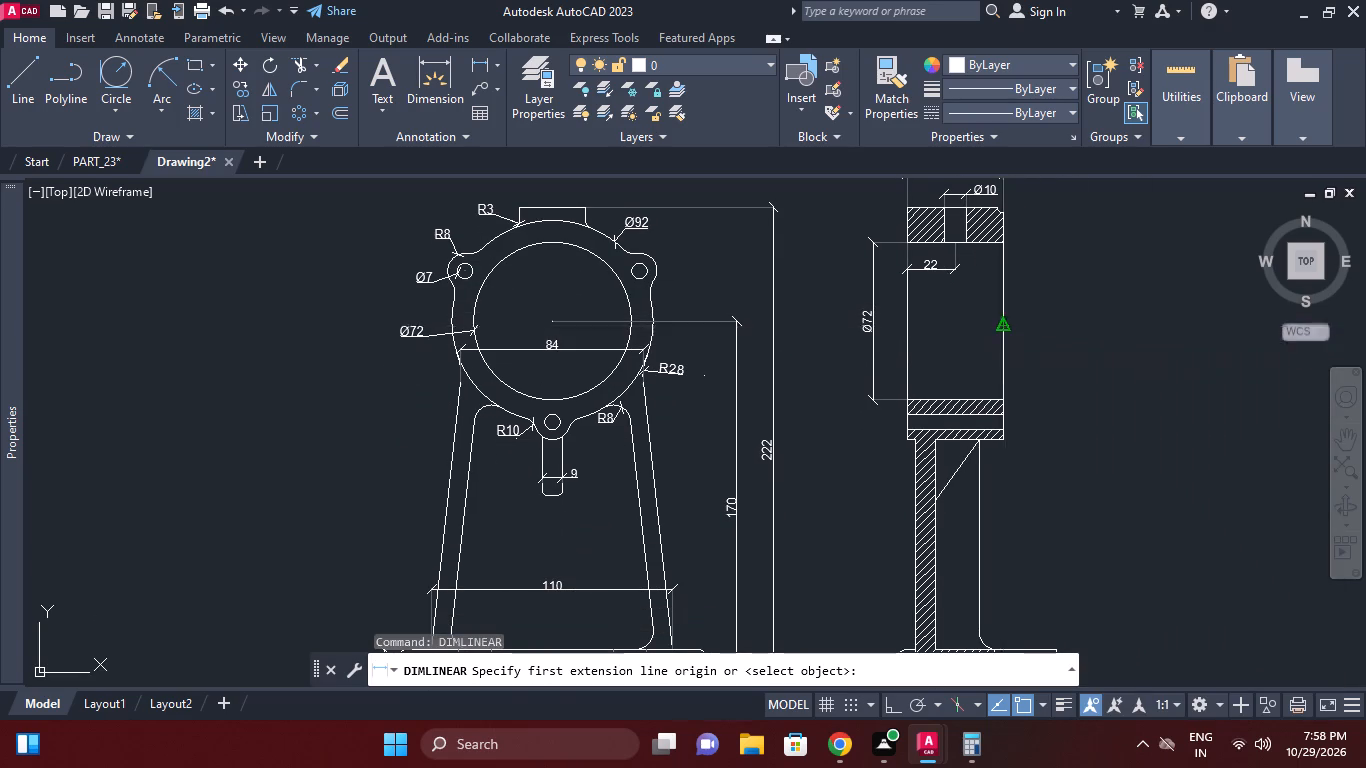
pyautogui.moveTo(1067, 366); pyautogui.dragTo(1067, 307, button='middle')
pyautogui.moveTo(1082, 332); pyautogui.dragTo(1085, 290, button='middle')
pyautogui.scroll(-1, 1092, 351)
pyautogui.moveTo(1092, 352); pyautogui.dragTo(1087, 290, button='middle')
pyautogui.scroll(1, 1069, 416)
pyautogui.moveTo(1069, 416); pyautogui.dragTo(1072, 400, button='middle')
pyautogui.moveTo(964, 242); pyautogui.dragTo(962, 390, button='middle')
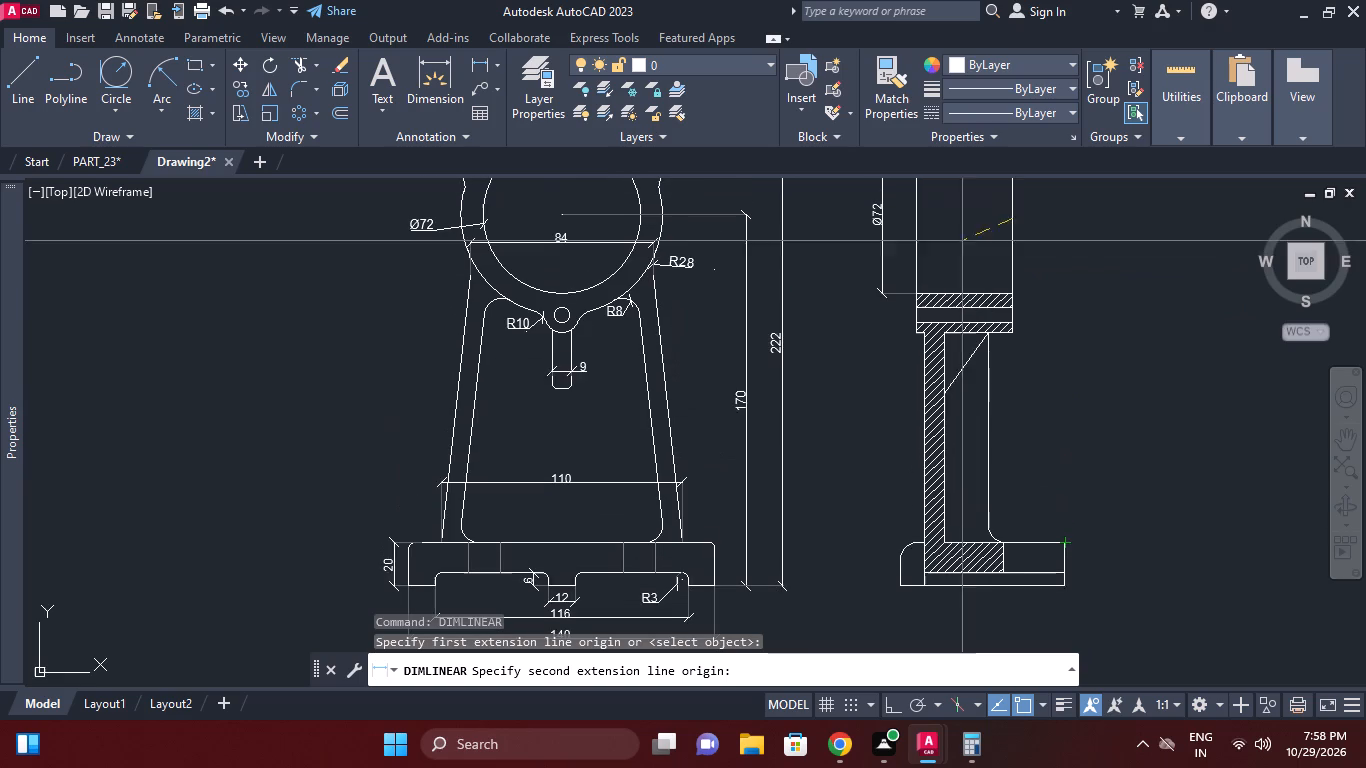
pyautogui.click(949, 395)
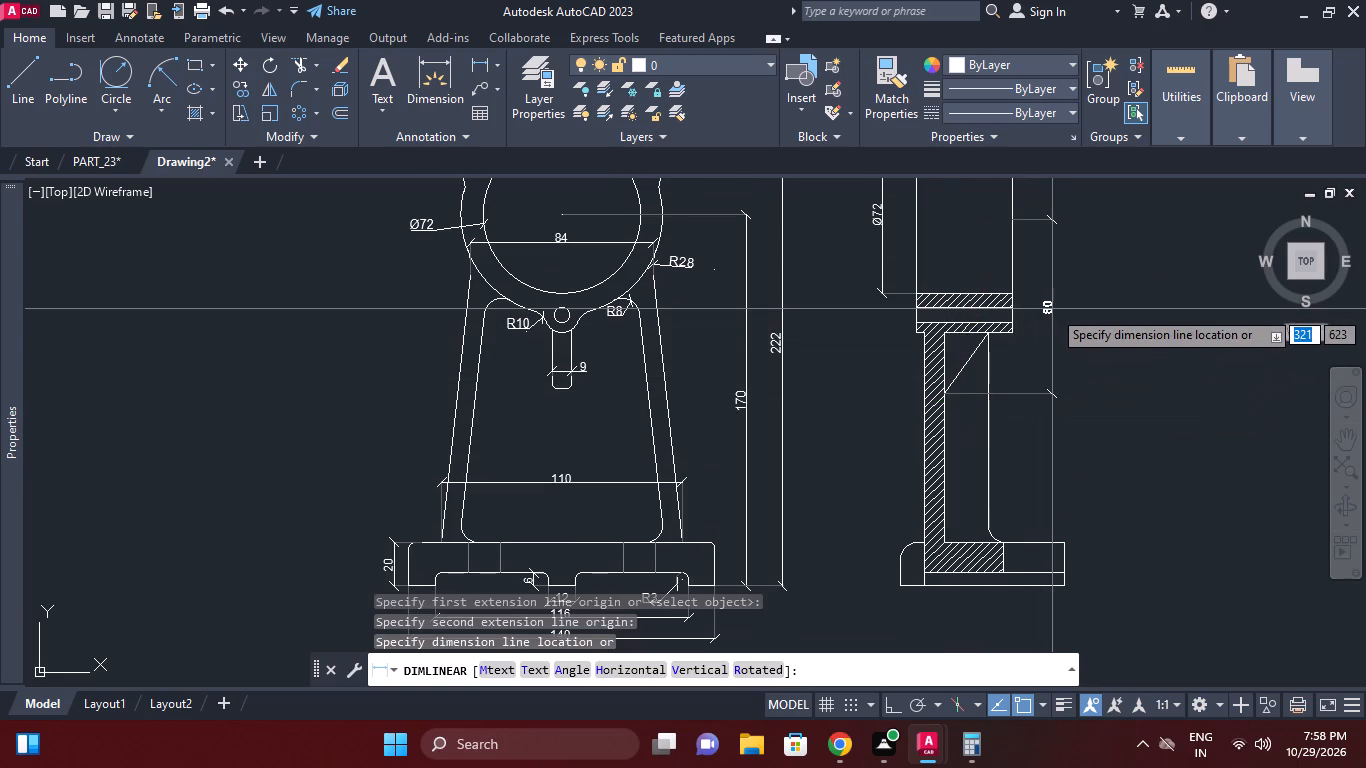
pyautogui.click(1057, 311)
# Stretch the upper origin of the new vertical dimension up by 2 along the ring's right face, and clear the selection.
pyautogui.moveTo(1116, 321); pyautogui.dragTo(1119, 342, button='middle')
pyautogui.click(1040, 227)
pyautogui.click(1026, 242)
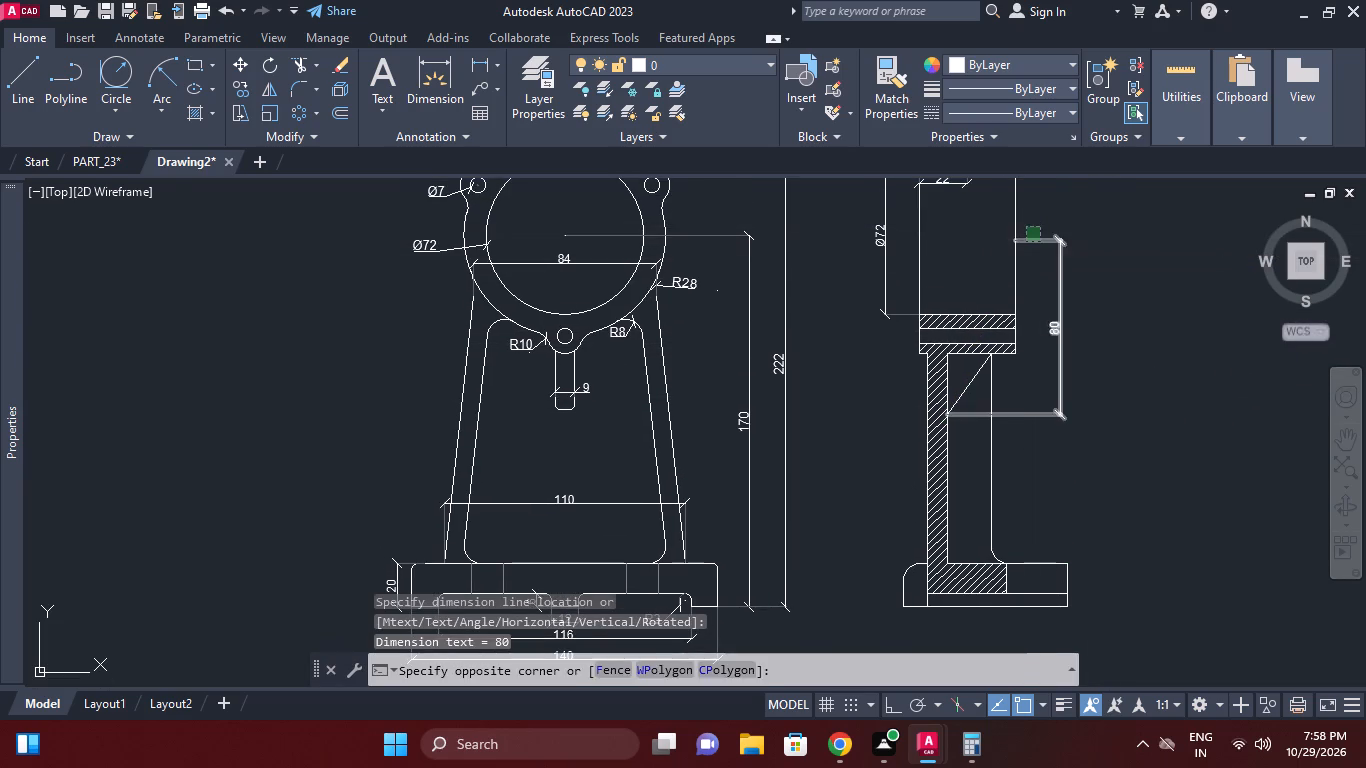
pyautogui.scroll(1, 1022, 241)
pyautogui.click(1009, 239)
pyautogui.click(1008, 230)
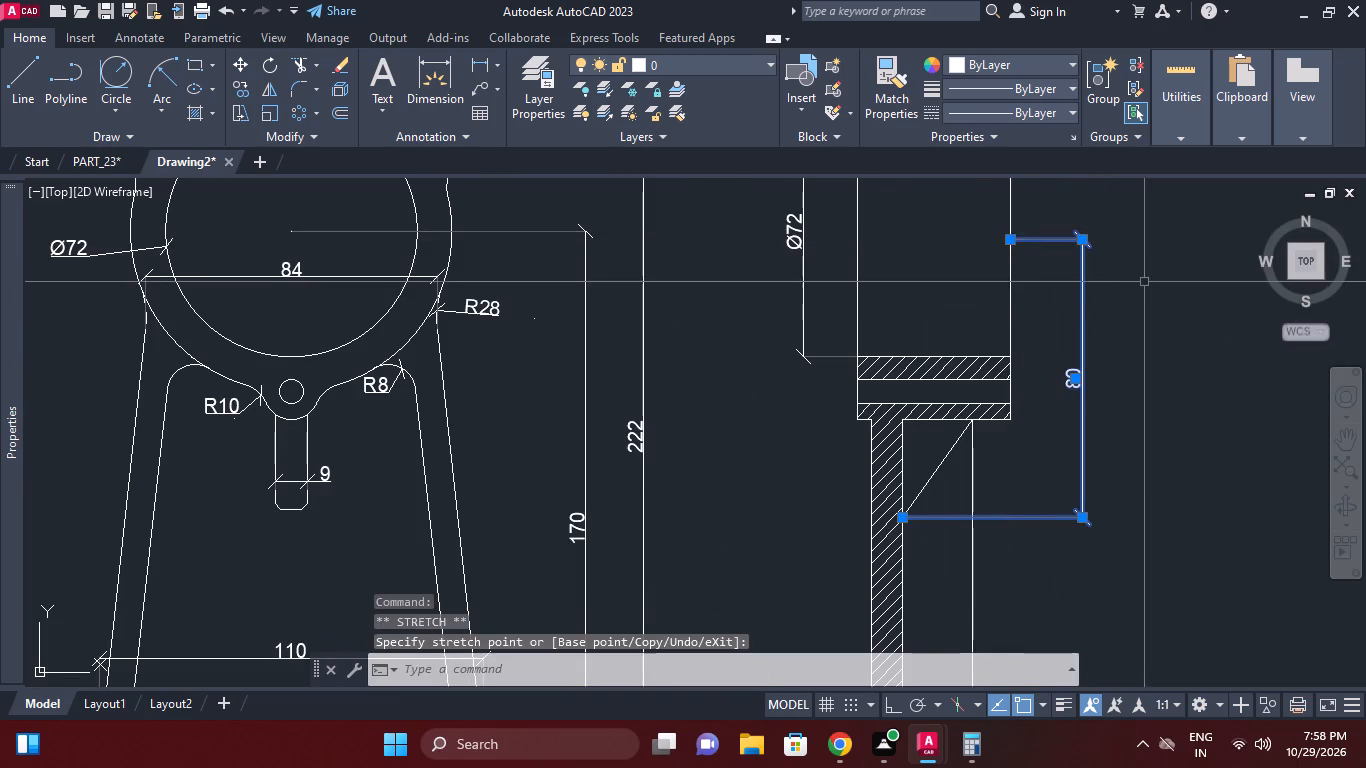
pyautogui.click(1009, 240)
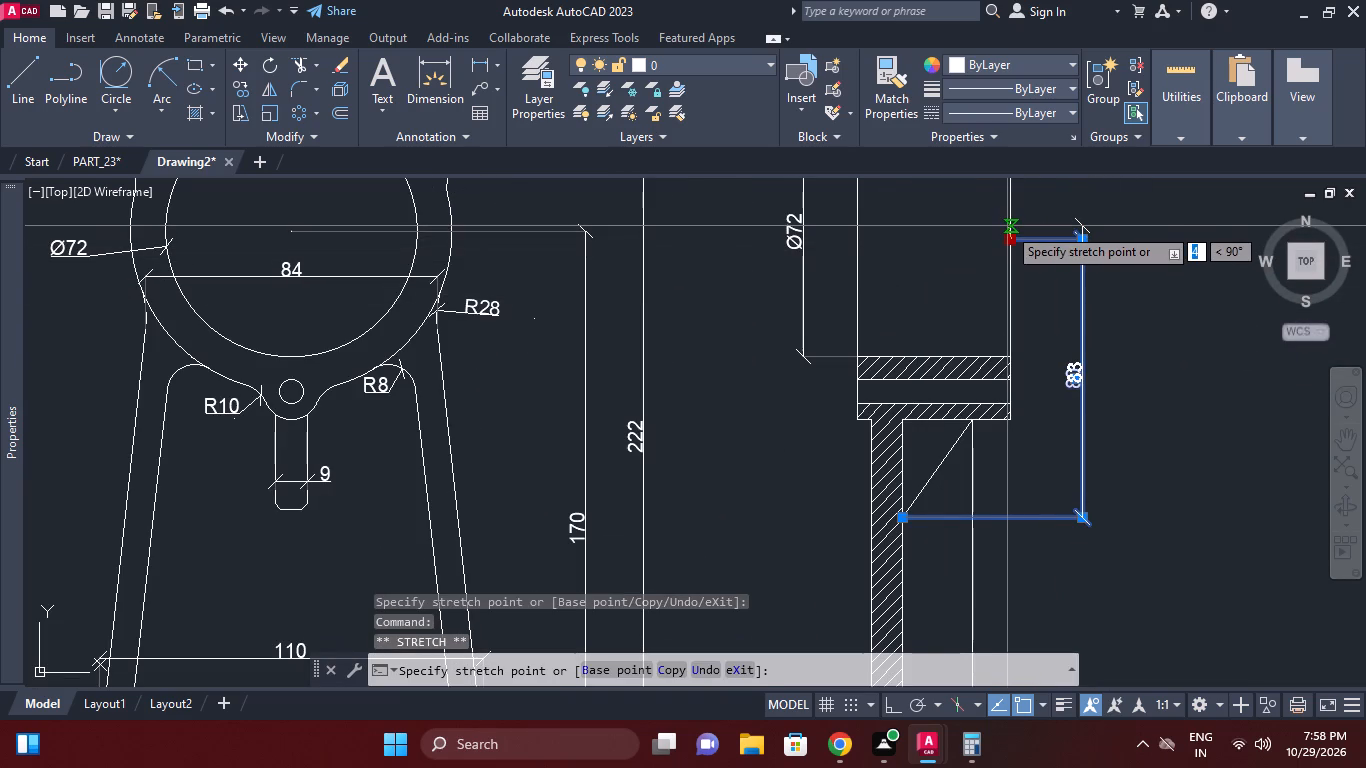
pyautogui.click(1007, 231)
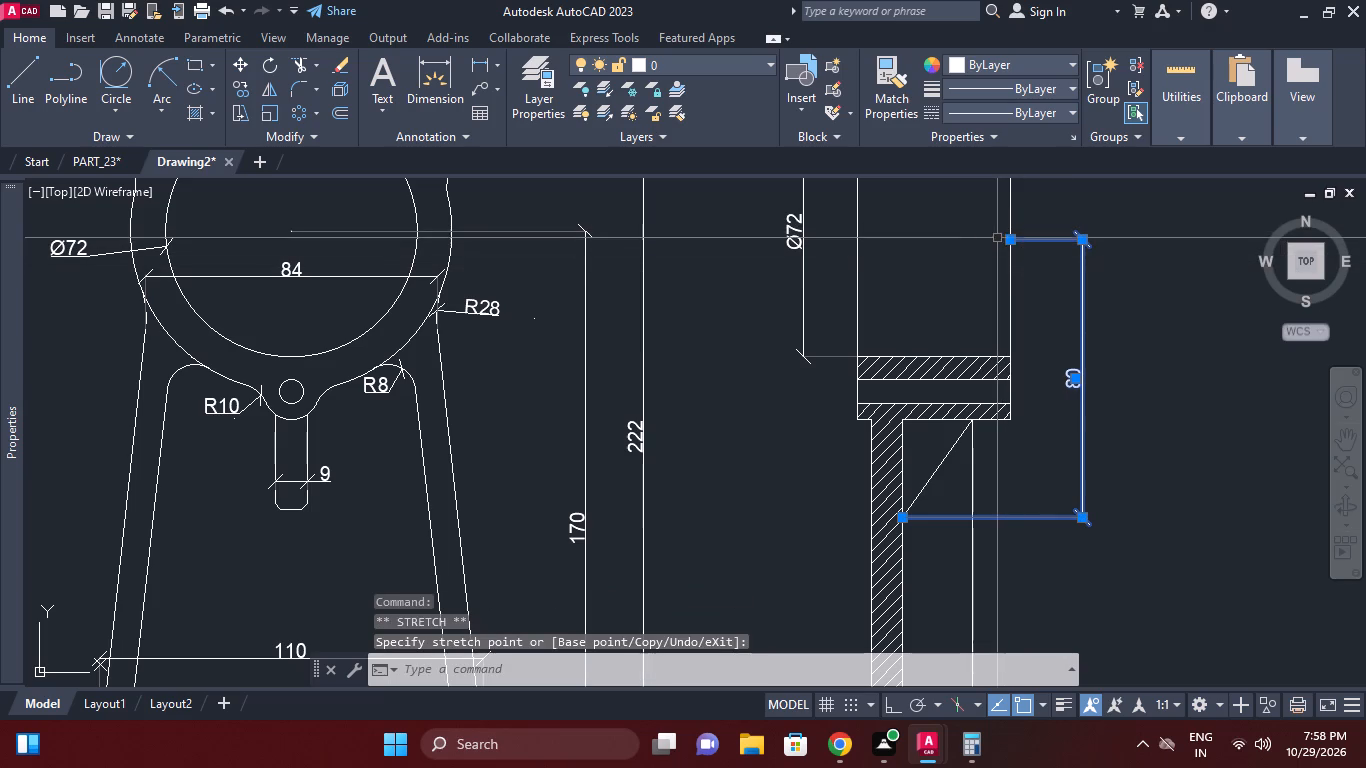
pyautogui.click(1009, 240)
pyautogui.press('2')
pyautogui.press('Return')
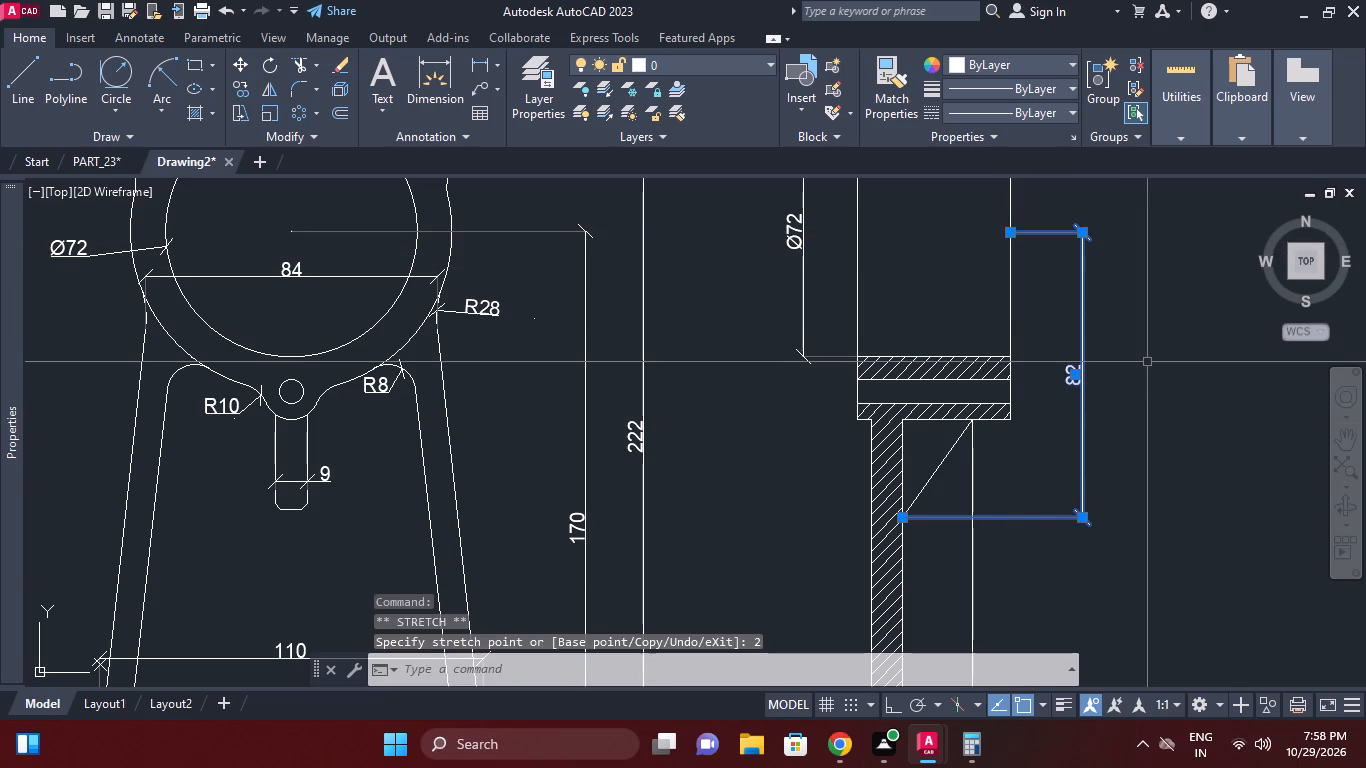
pyautogui.press('Escape')
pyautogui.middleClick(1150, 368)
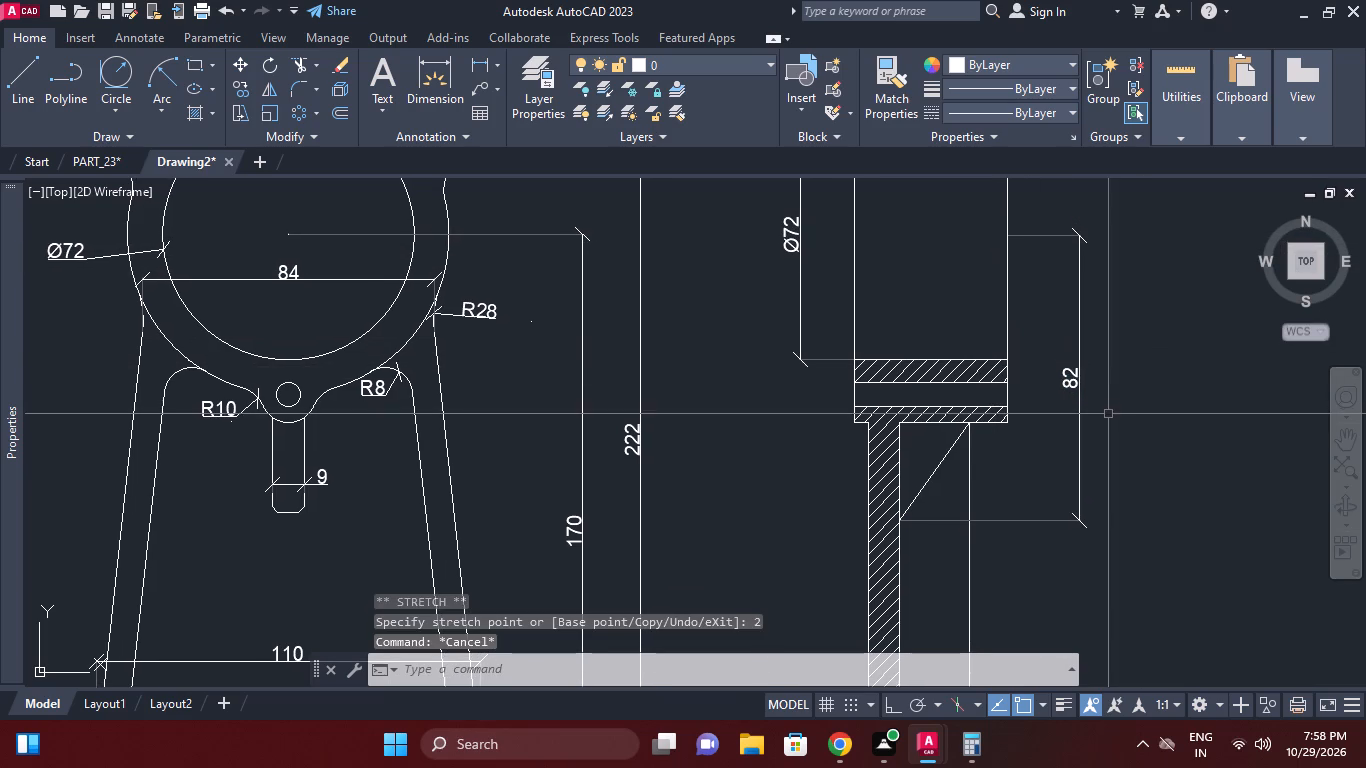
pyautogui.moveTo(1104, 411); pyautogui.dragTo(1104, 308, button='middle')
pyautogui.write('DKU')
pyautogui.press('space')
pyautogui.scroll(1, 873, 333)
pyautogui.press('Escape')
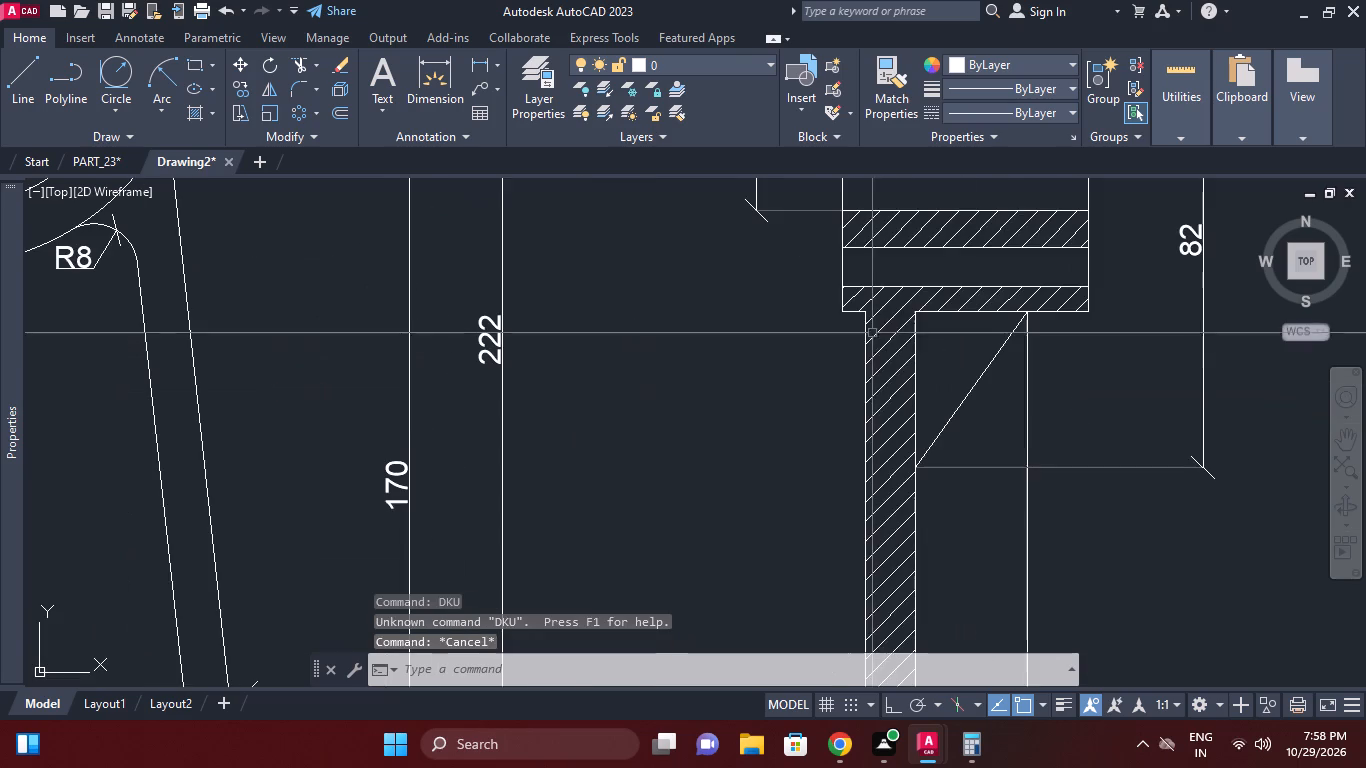
# Fillet the corner between the ring's underside and the hatched web's outer left face with radius 4.
pyautogui.middleClick(871, 334)
pyautogui.write('F R')
pyautogui.press('space')
pyautogui.press('4')
pyautogui.press('space')
pyautogui.scroll(1, 859, 334)
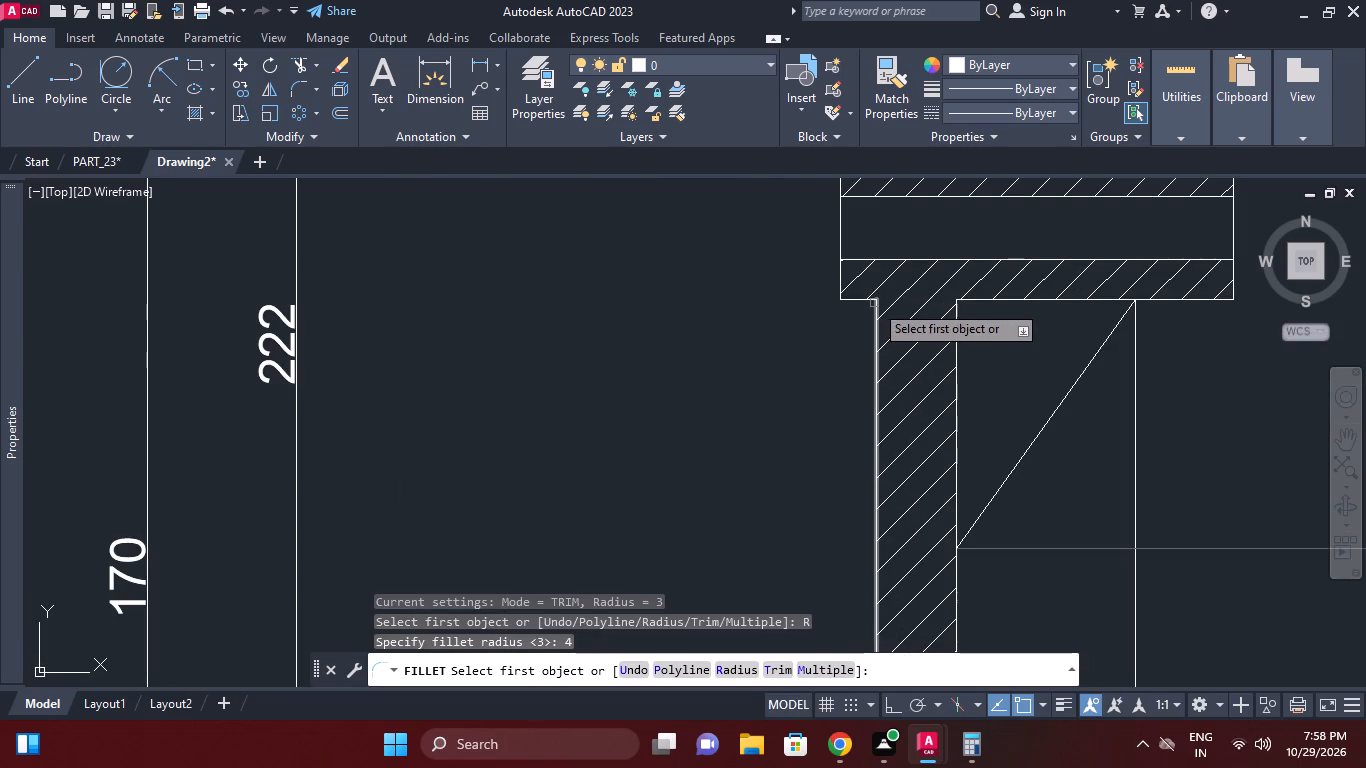
pyautogui.click(864, 299)
pyautogui.click(874, 310)
pyautogui.press('Escape')
# Add a horizontal linear dimension for the offset between the ring's left face and the web's outer face, placed below the fillet.
pyautogui.middleClick(906, 338)
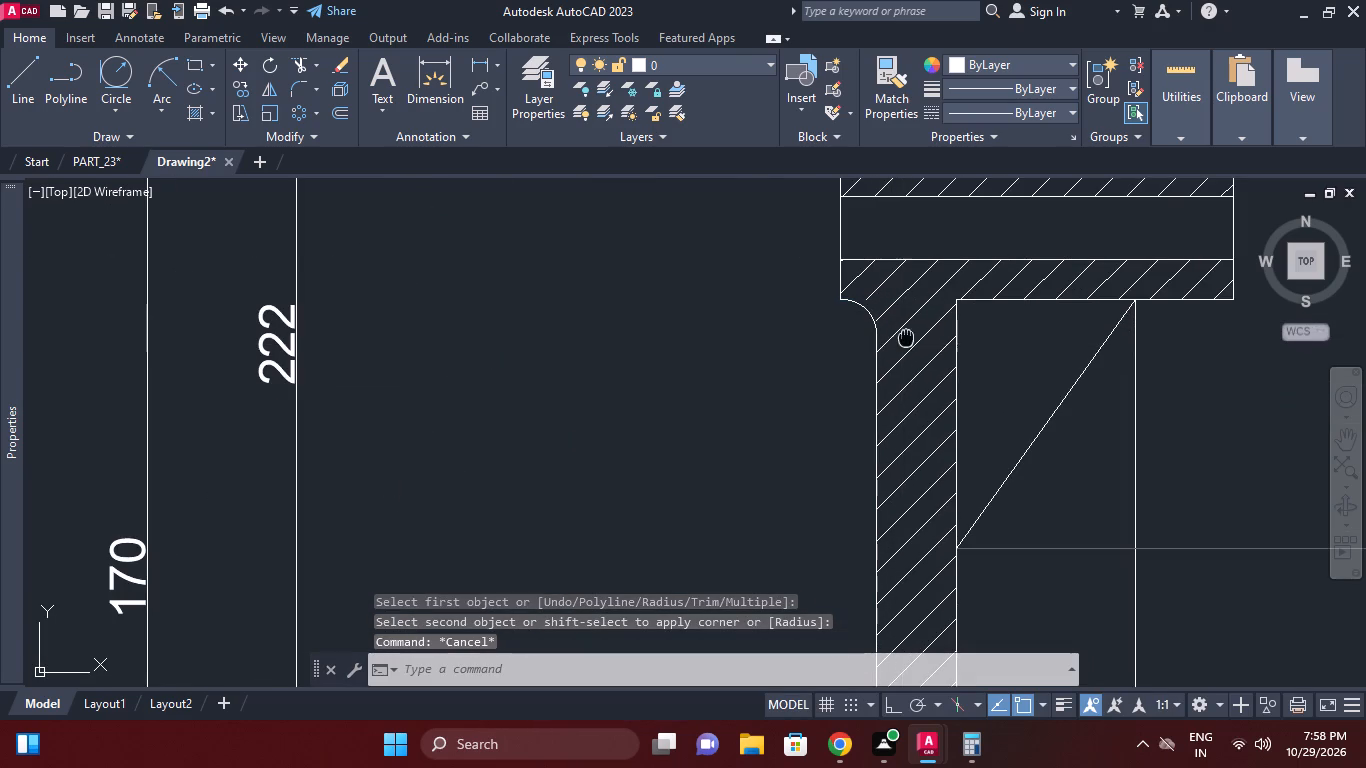
pyautogui.scroll(-1, 905, 340)
pyautogui.write('DL')
pyautogui.press('i')
pyautogui.press('space')
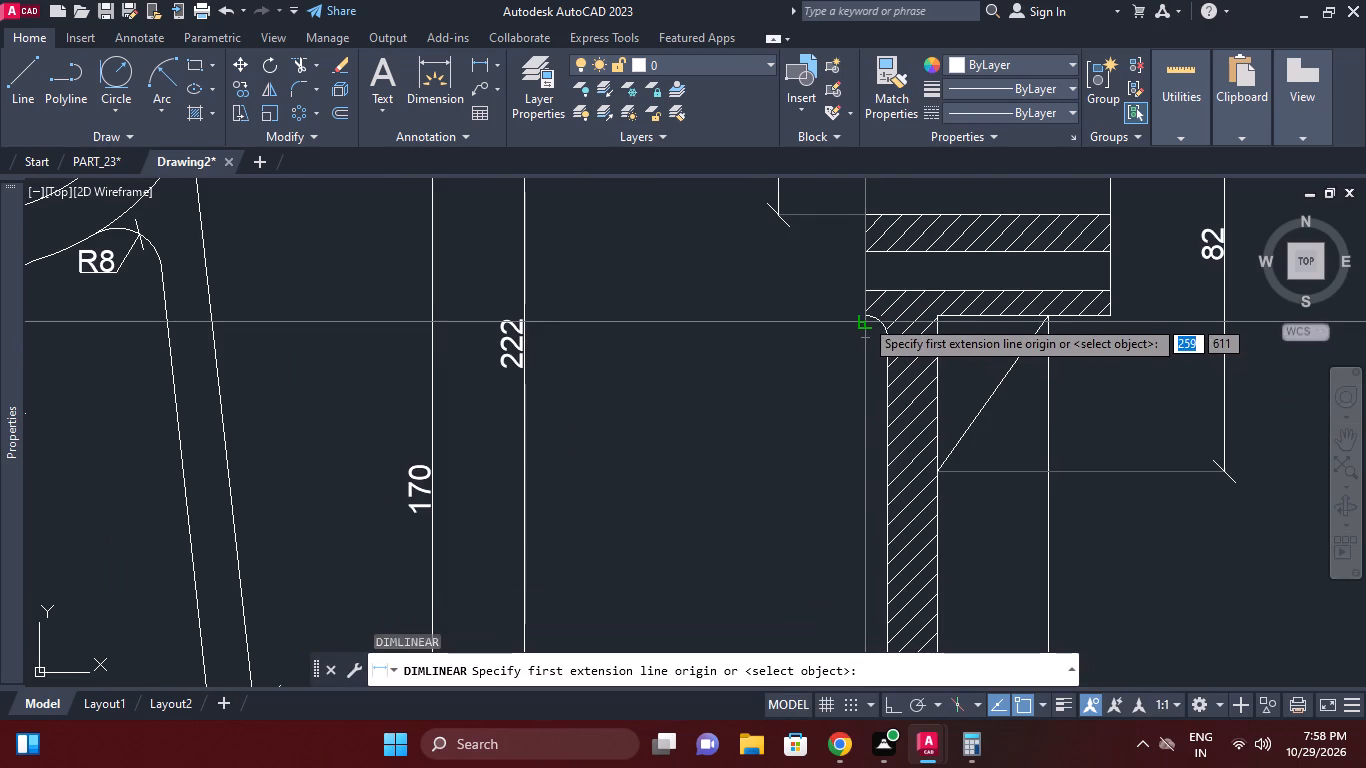
pyautogui.click(867, 313)
pyautogui.click(887, 353)
pyautogui.click(884, 393)
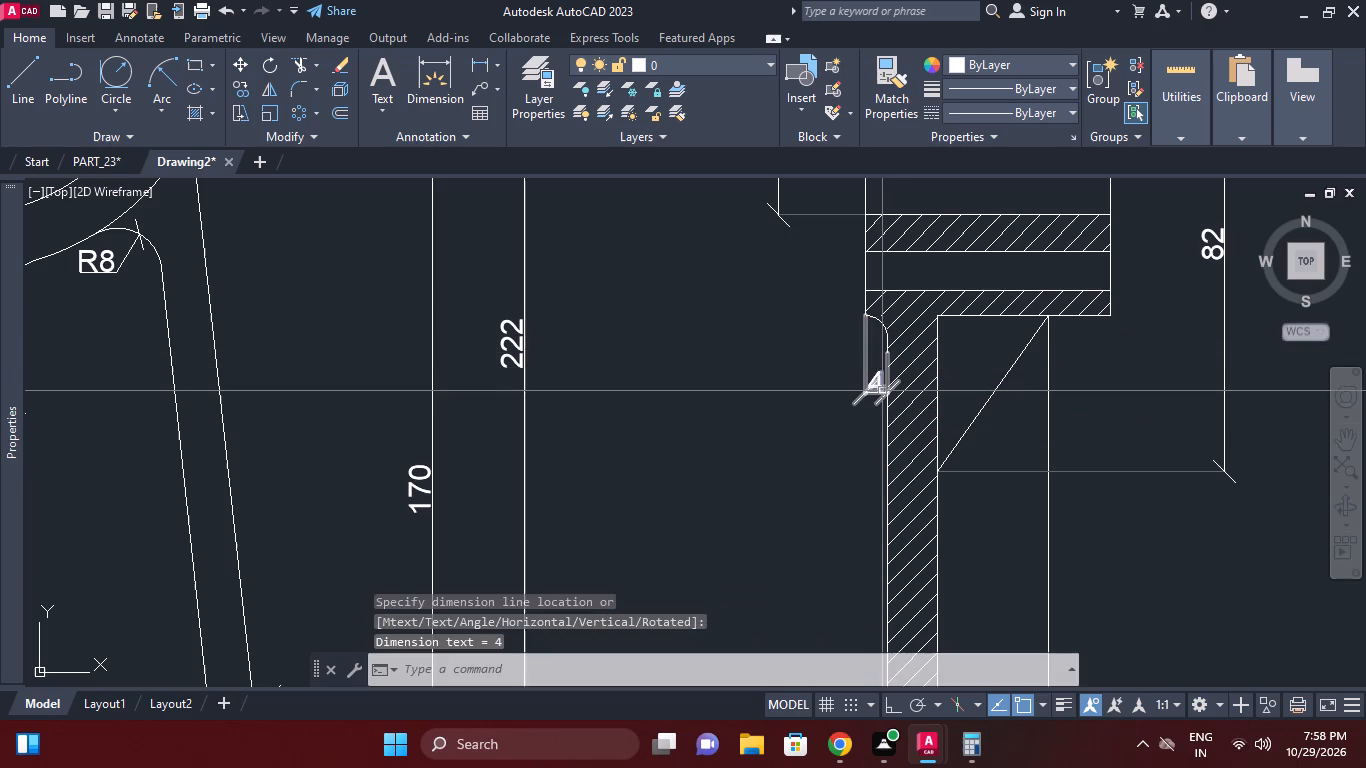
# Move the text of the 4 dimension below the ring out past the web's outer left face, and clear the selection.
pyautogui.click(876, 384)
pyautogui.click(878, 388)
pyautogui.click(876, 379)
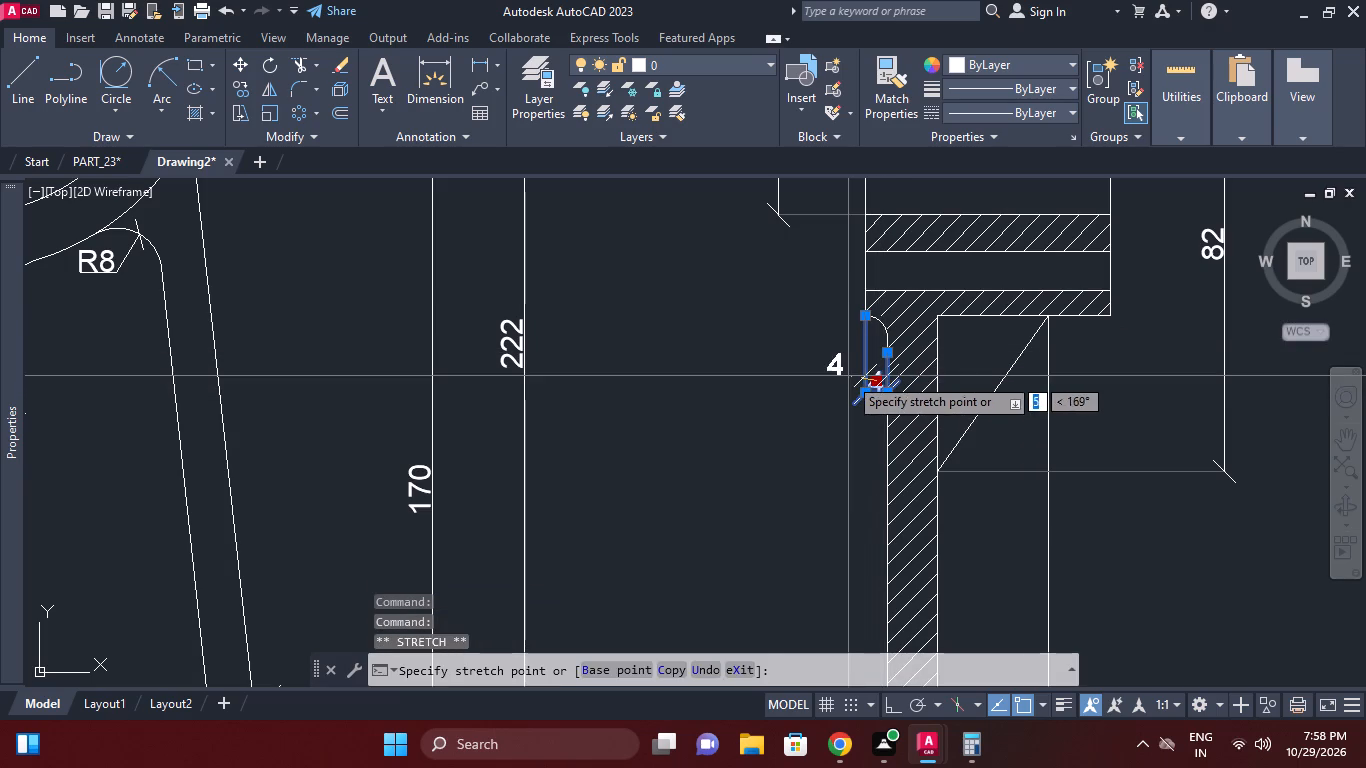
pyautogui.click(848, 376)
pyautogui.press('Escape')
pyautogui.moveTo(928, 414); pyautogui.dragTo(927, 366, button='middle')
pyautogui.scroll(-1, 924, 369)
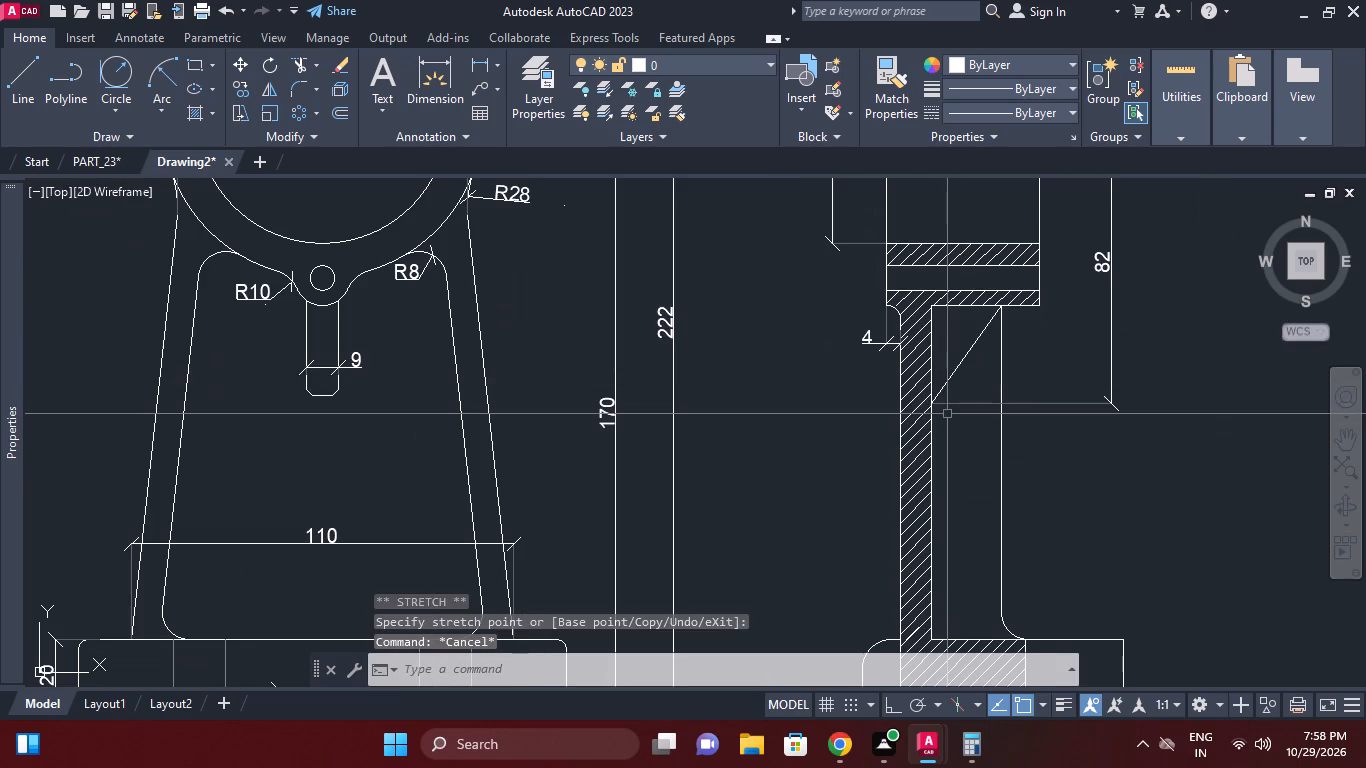
# Stretch the 4 dimension's web-side extension origin down the web's outer face to the dimension line level, and clear the selection.
pyautogui.moveTo(1056, 411); pyautogui.dragTo(1051, 400, button='middle')
pyautogui.scroll(1, 926, 348)
pyautogui.click(861, 331)
pyautogui.scroll(1, 868, 301)
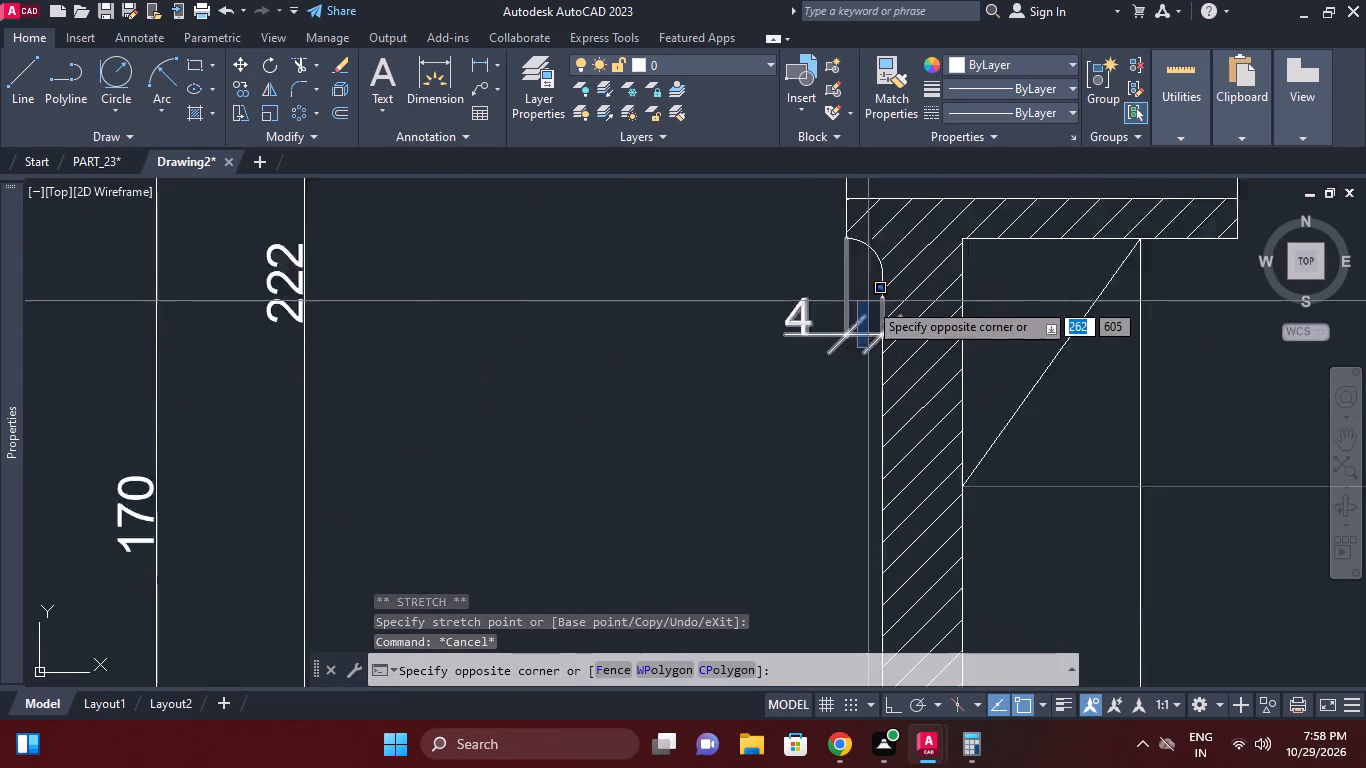
pyautogui.scroll(1, 868, 301)
pyautogui.click(836, 330)
pyautogui.click(895, 292)
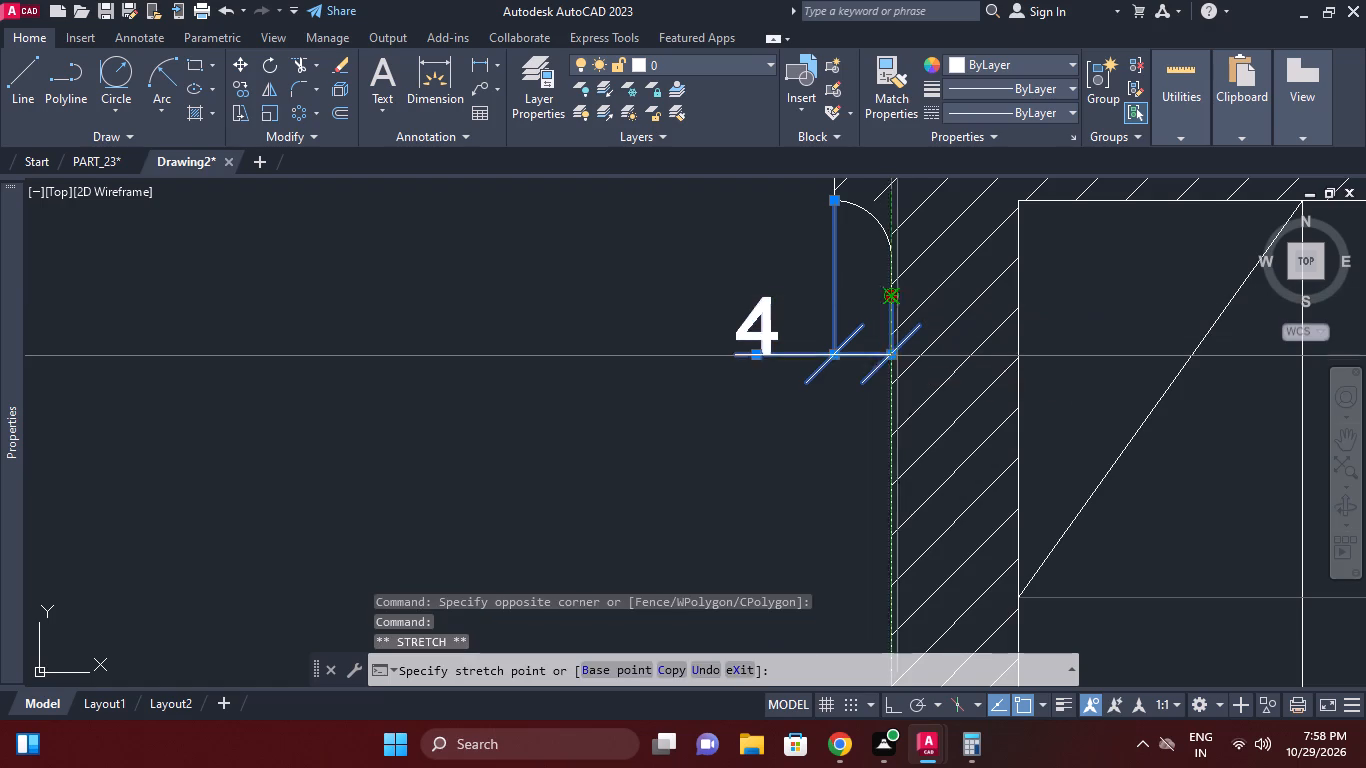
pyautogui.click(893, 356)
pyautogui.press('Escape')
# Add a horizontal linear dimension for the hatched web's thickness, with its text moved outside the web's outer left face.
pyautogui.scroll(-1, 951, 349)
pyautogui.middleClick(951, 349)
pyautogui.scroll(-1, 994, 384)
pyautogui.moveTo(994, 384); pyautogui.dragTo(1000, 303, button='middle')
pyautogui.moveTo(1000, 342); pyautogui.dragTo(1003, 318, button='middle')
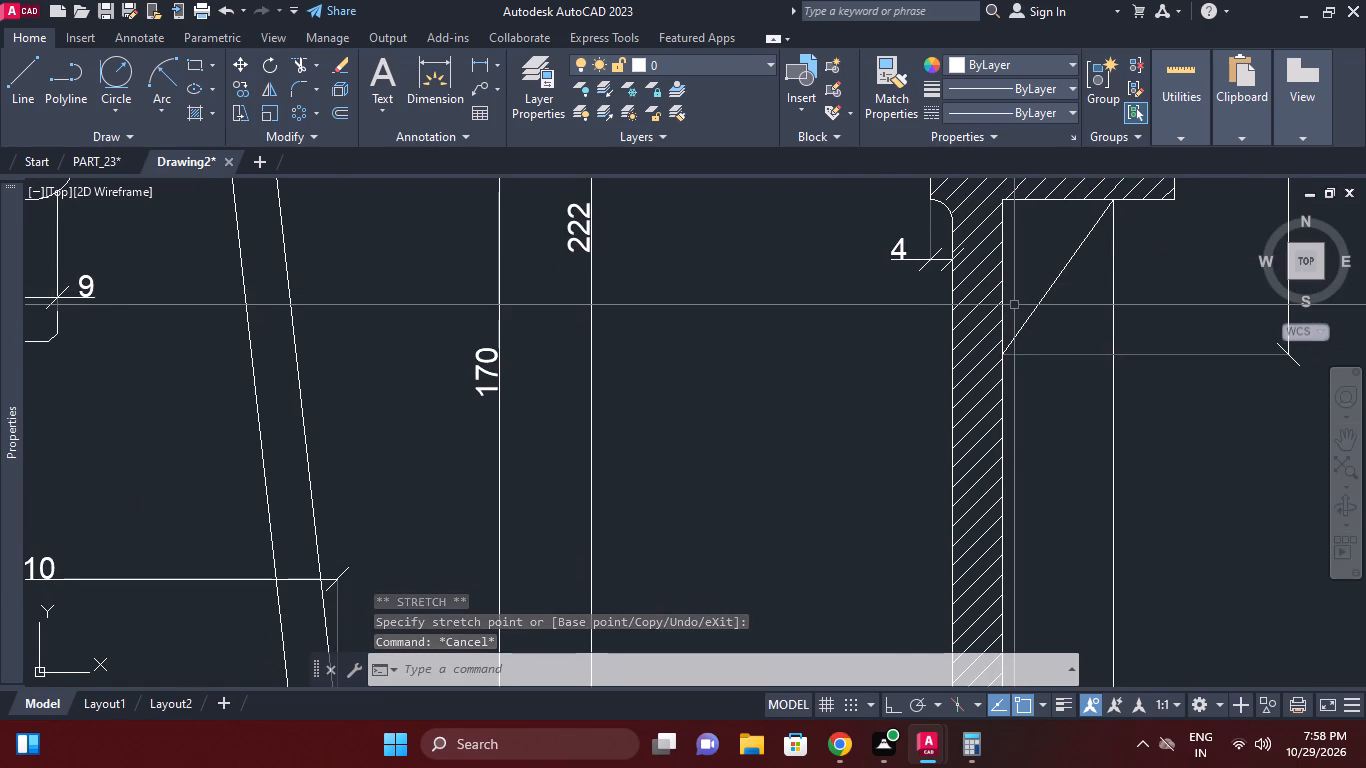
pyautogui.press('d')
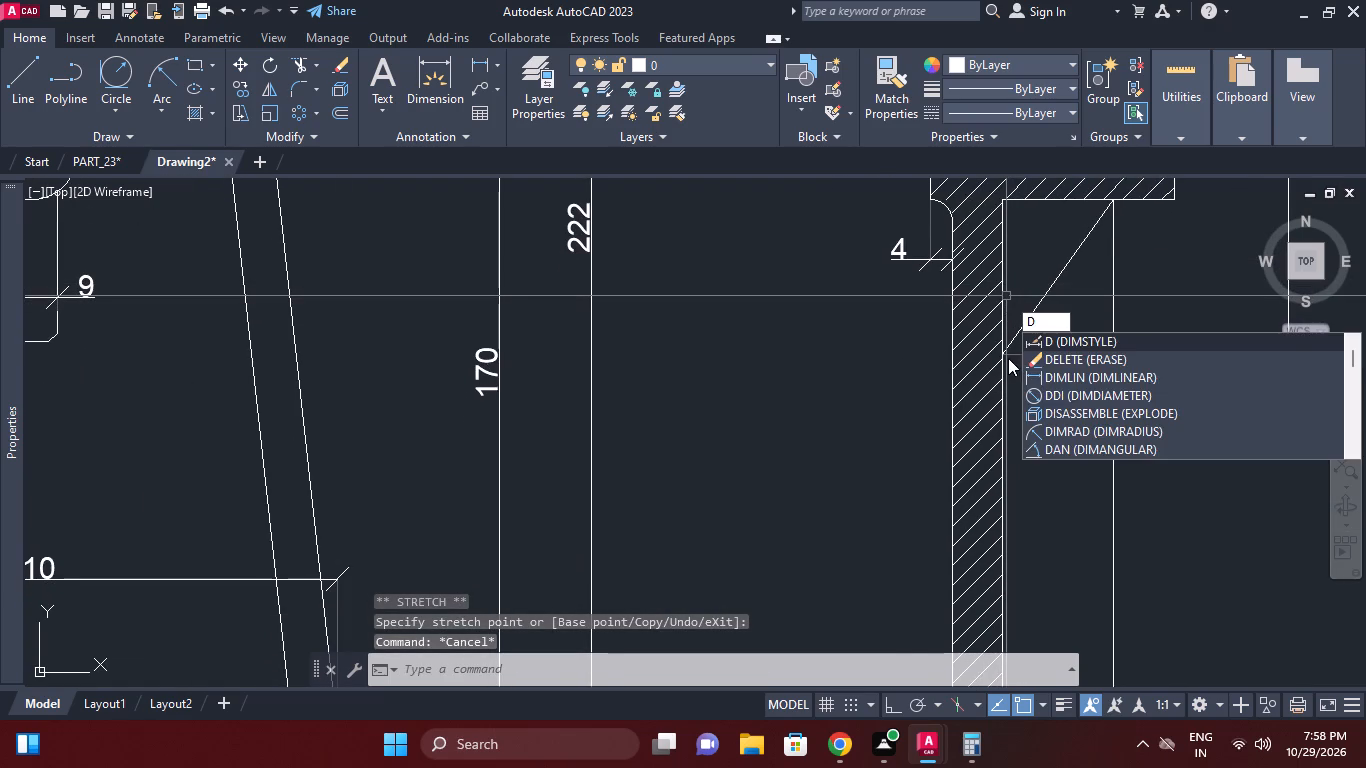
pyautogui.write('LI')
pyautogui.press('space')
pyautogui.click(997, 496)
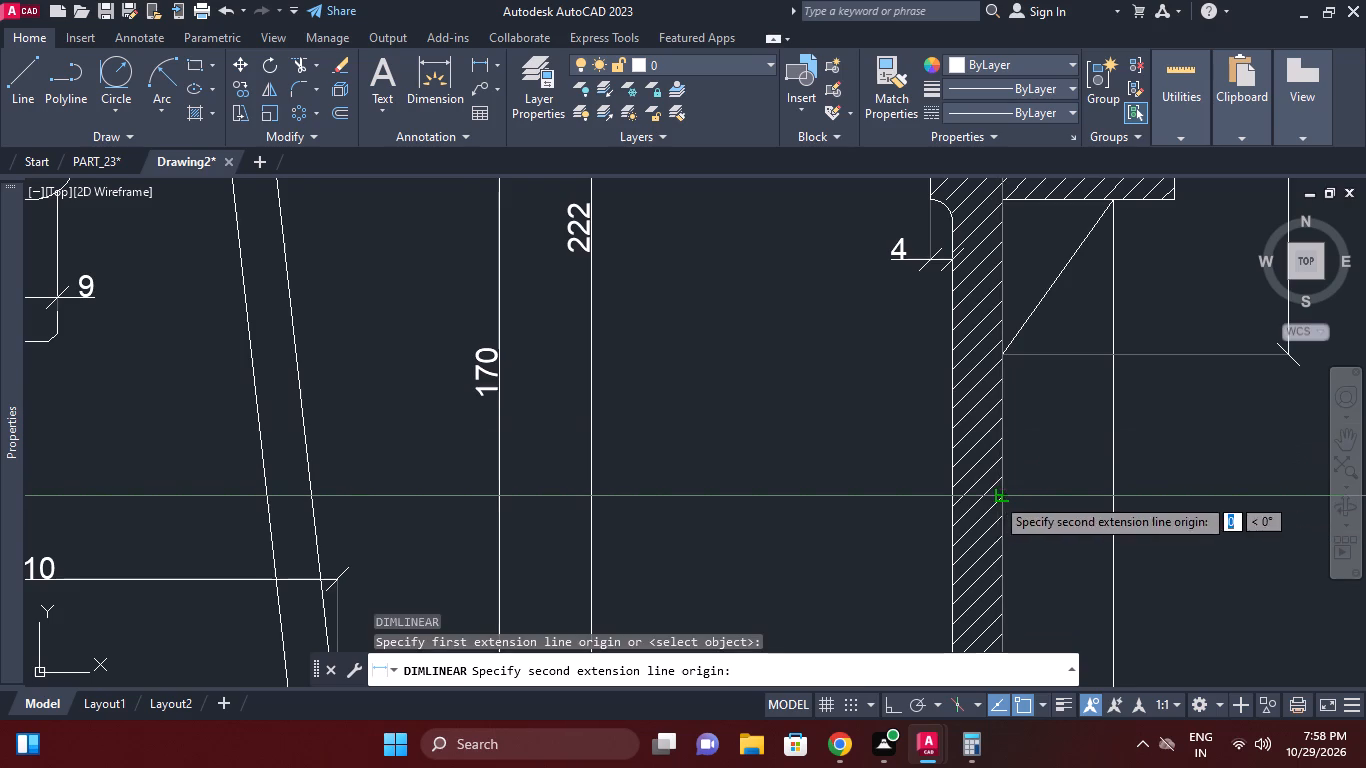
pyautogui.click(958, 496)
pyautogui.click(952, 496)
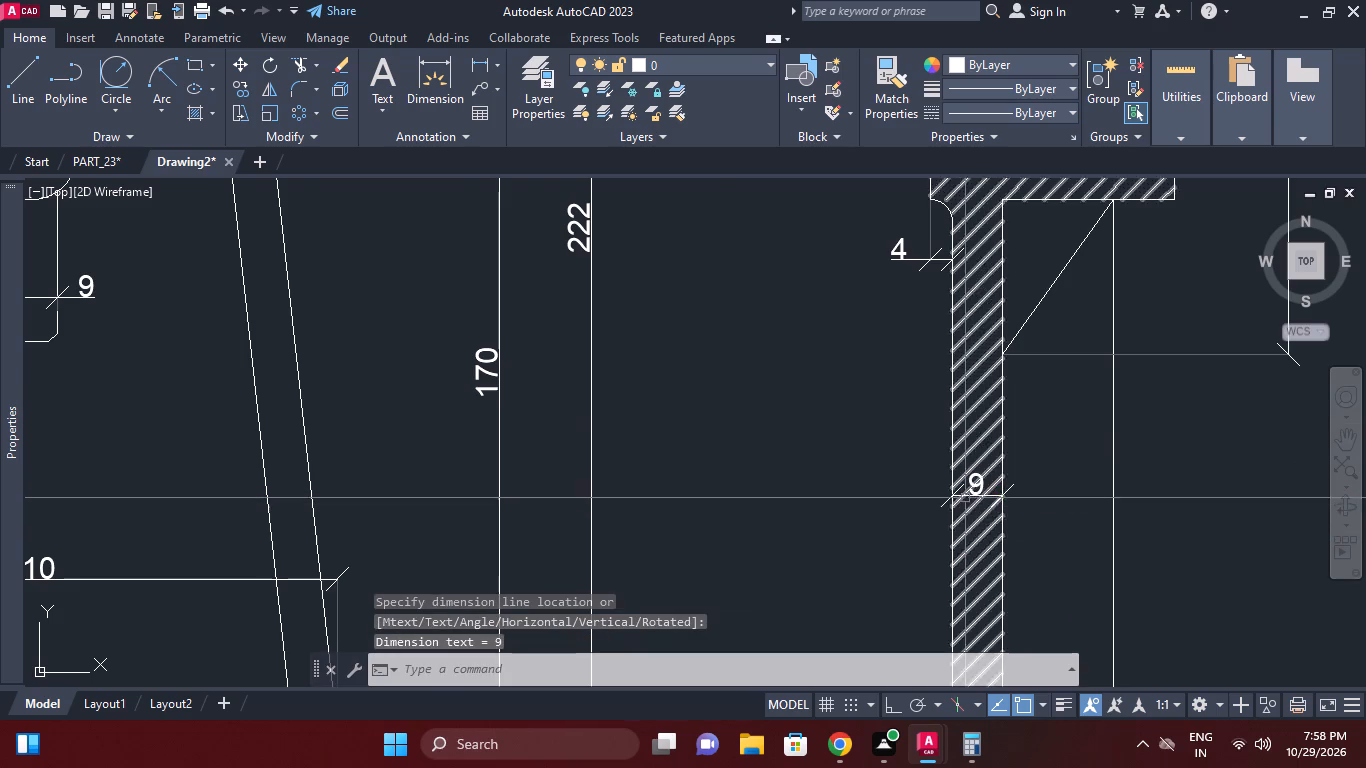
pyautogui.click(974, 487)
pyautogui.click(978, 487)
pyautogui.click(928, 492)
pyautogui.press('Escape')
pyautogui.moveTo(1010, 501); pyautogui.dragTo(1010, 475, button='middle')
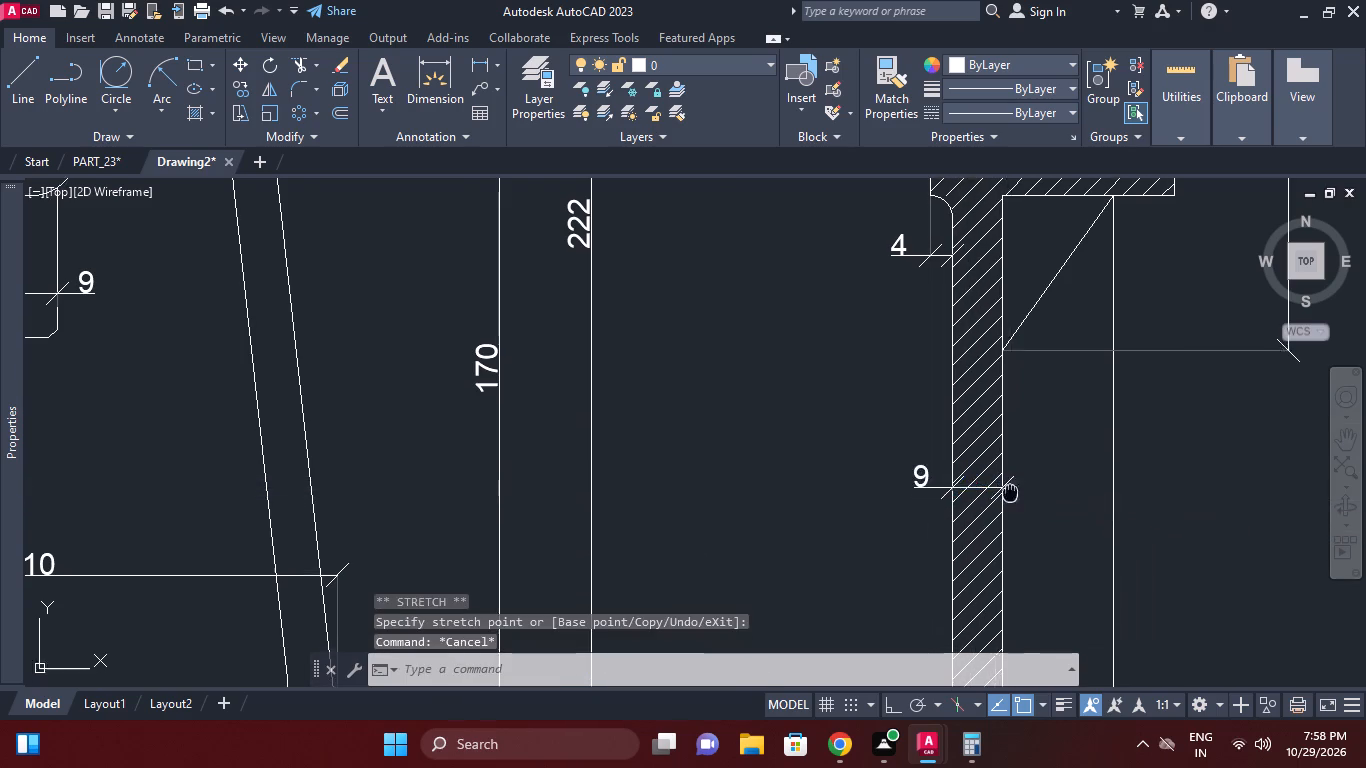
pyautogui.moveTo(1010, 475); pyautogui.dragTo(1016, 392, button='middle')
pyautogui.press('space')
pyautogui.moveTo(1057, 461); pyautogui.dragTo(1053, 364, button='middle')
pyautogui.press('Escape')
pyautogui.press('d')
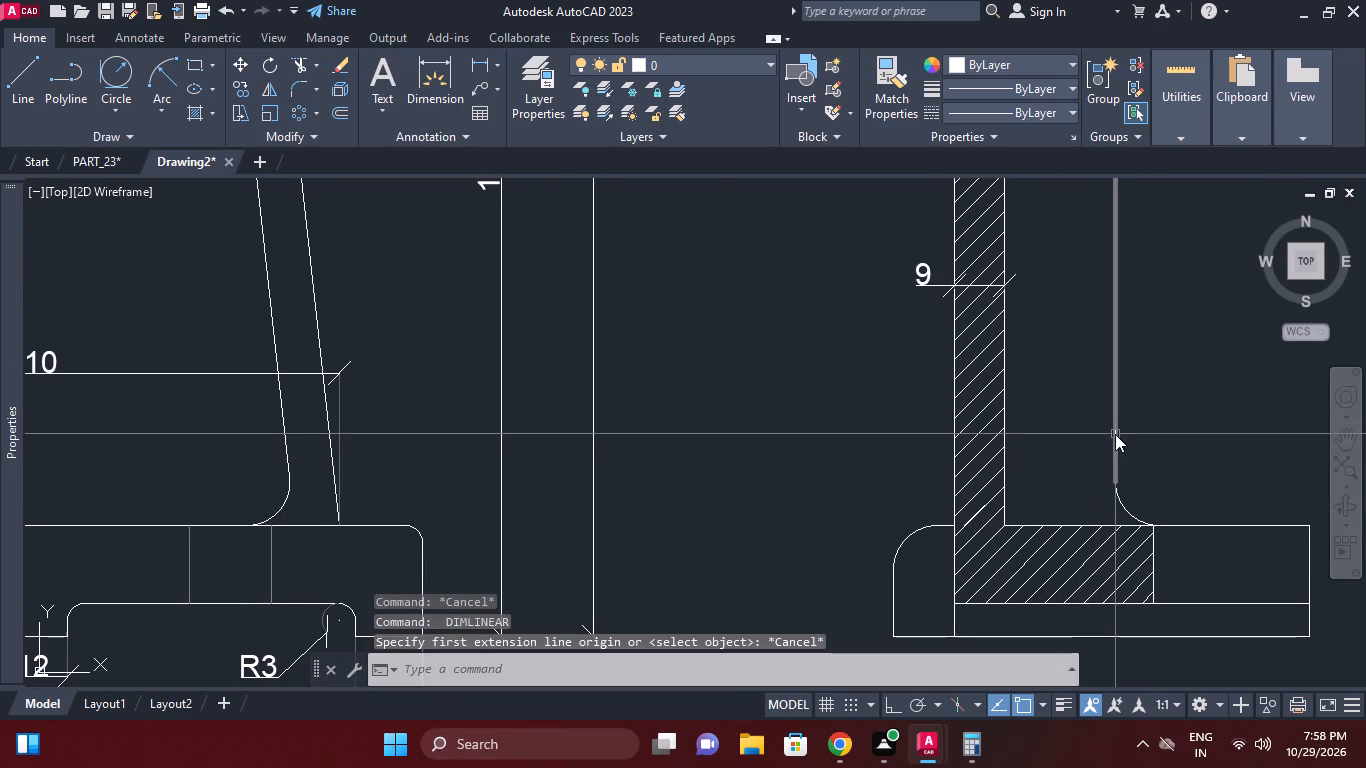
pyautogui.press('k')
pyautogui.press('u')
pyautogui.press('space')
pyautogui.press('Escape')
# Add a horizontal linear dimension from the web's outer left face to the rib's vertical outer edge, placed above the base fillet.
pyautogui.write('DLI')
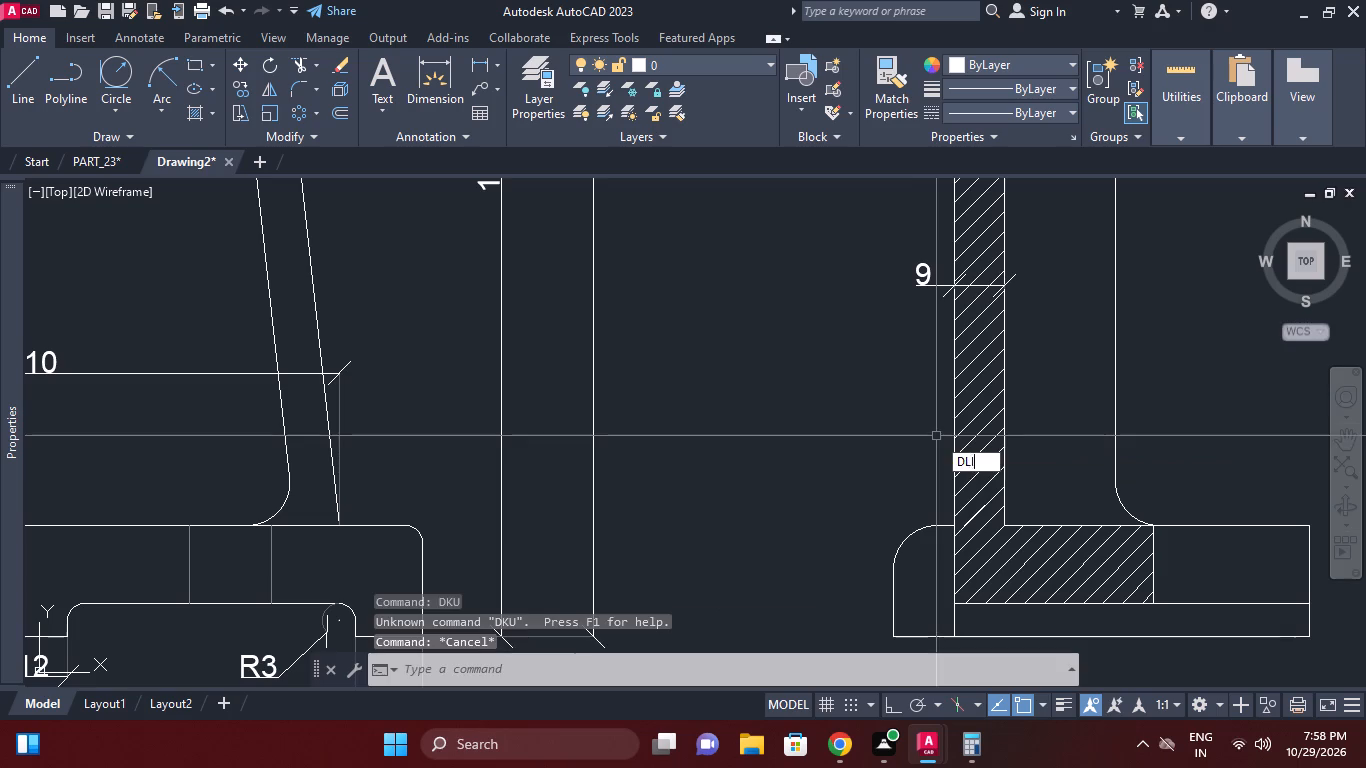
pyautogui.press('space')
pyautogui.click(955, 431)
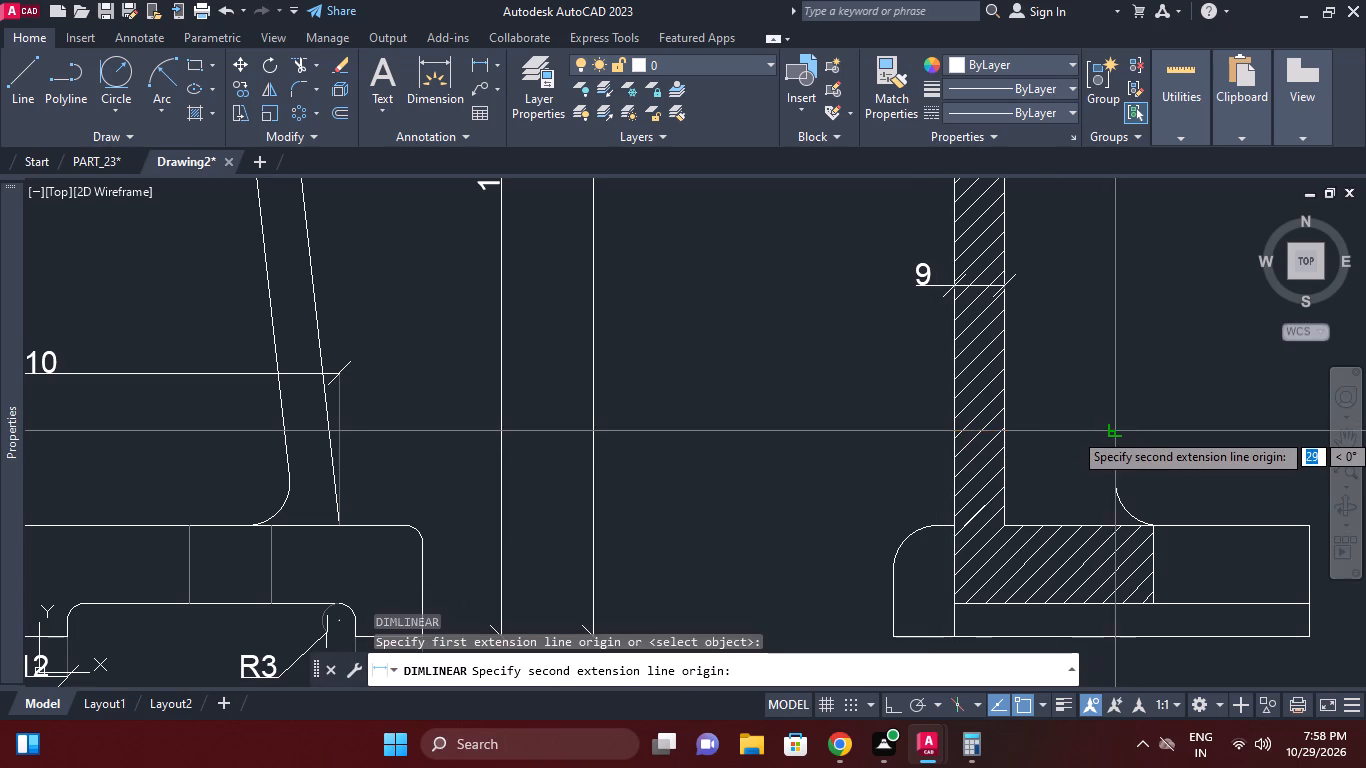
pyautogui.click(1115, 431)
pyautogui.click(1108, 425)
# Add a horizontal linear dimension below the side view's base from its left end to the web's outer left face.
pyautogui.scroll(-1, 1158, 432)
pyautogui.moveTo(1153, 344); pyautogui.dragTo(1137, 280, button='middle')
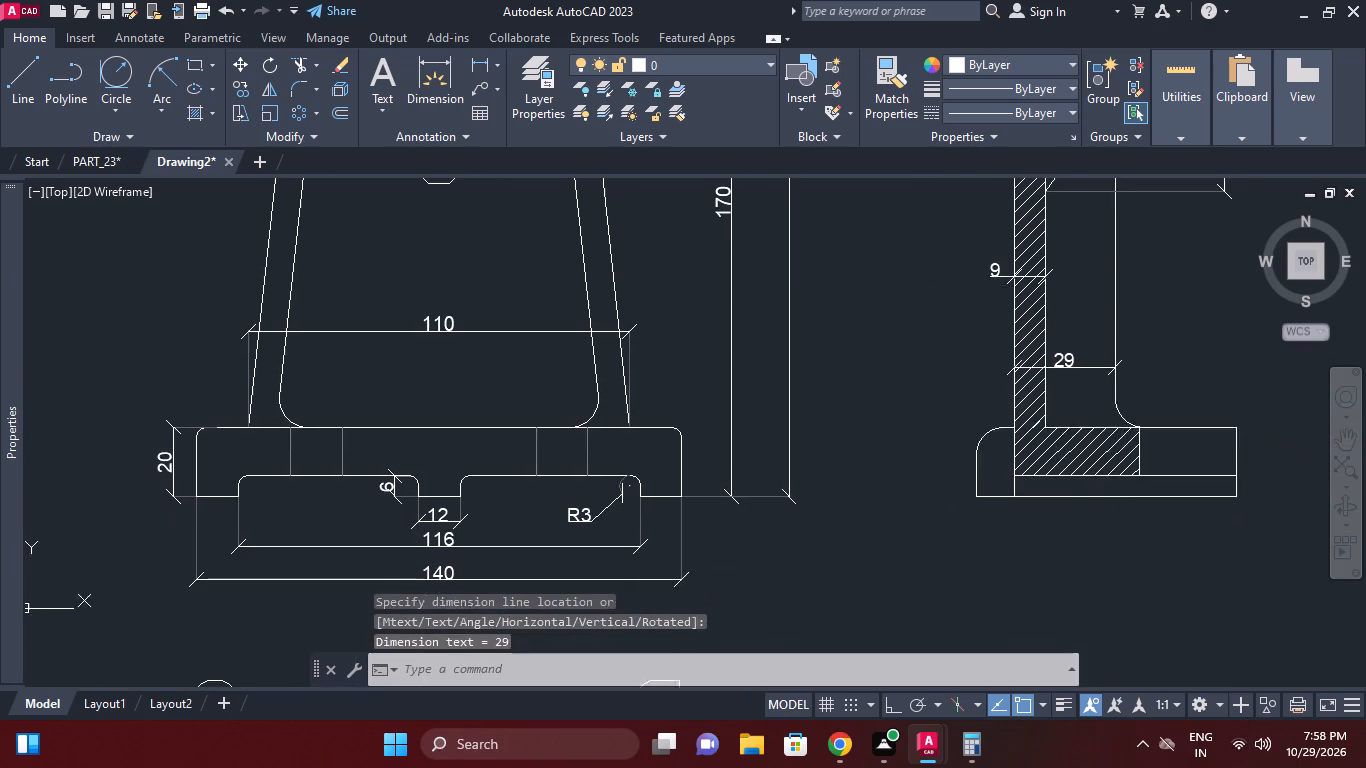
pyautogui.press('space')
pyautogui.click(981, 500)
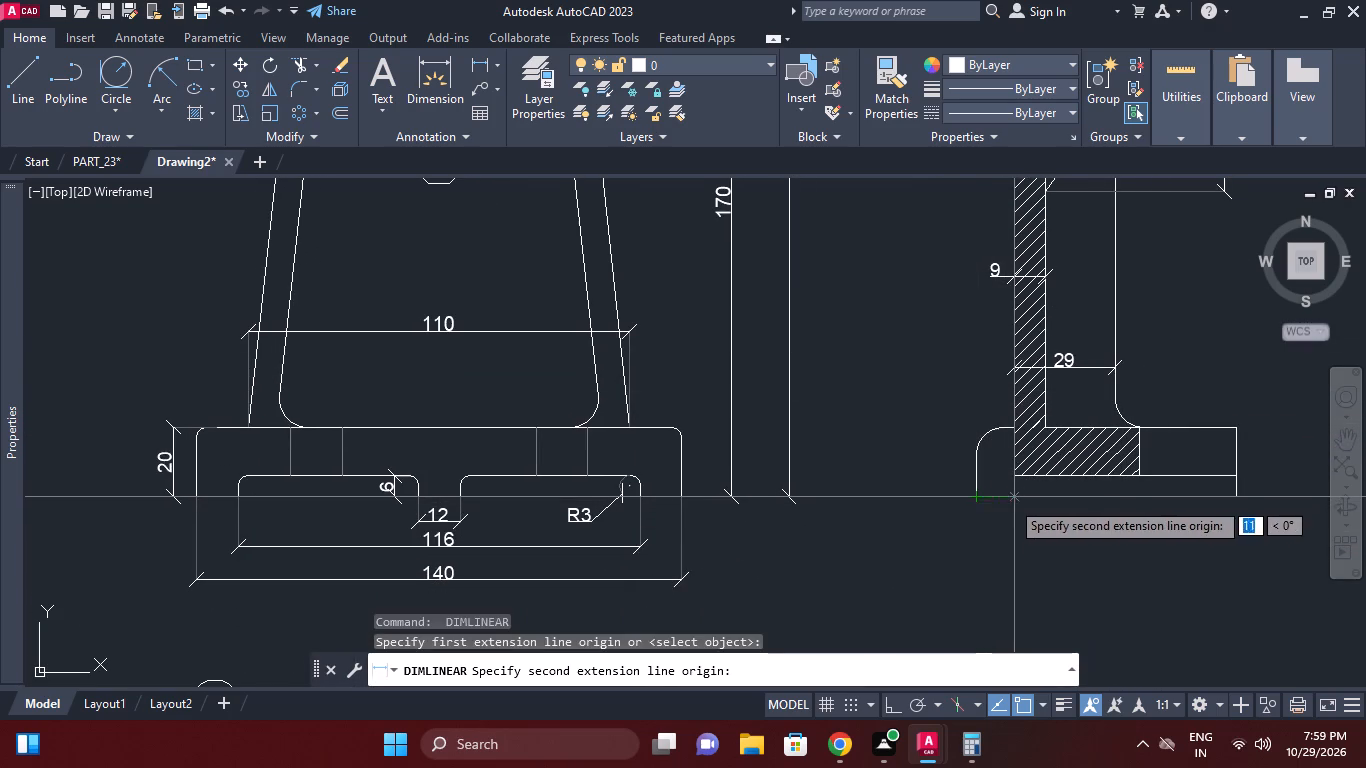
pyautogui.click(1019, 496)
pyautogui.click(1010, 531)
# Add a horizontal linear dimension for the overall width of the side view's base, placed below the web offset dimension.
pyautogui.moveTo(1046, 521); pyautogui.dragTo(1046, 448, button='middle')
pyautogui.press('space')
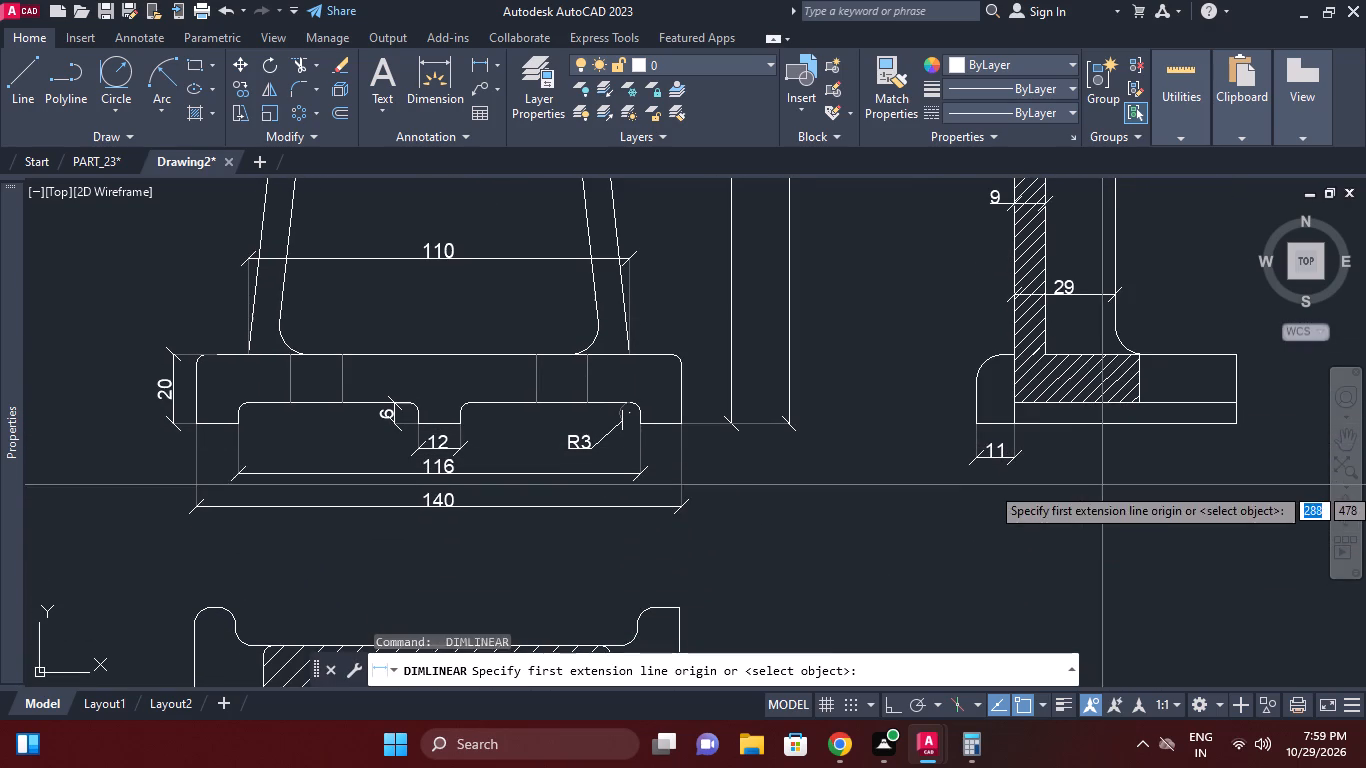
pyautogui.press('space')
pyautogui.click(1104, 426)
pyautogui.click(1095, 497)
pyautogui.press('Escape')
# Add a horizontal linear dimension above the top view between the inner sides of the two rounded upper lugs.
pyautogui.scroll(-1, 1134, 469)
pyautogui.moveTo(1134, 469); pyautogui.dragTo(1070, 496, button='middle')
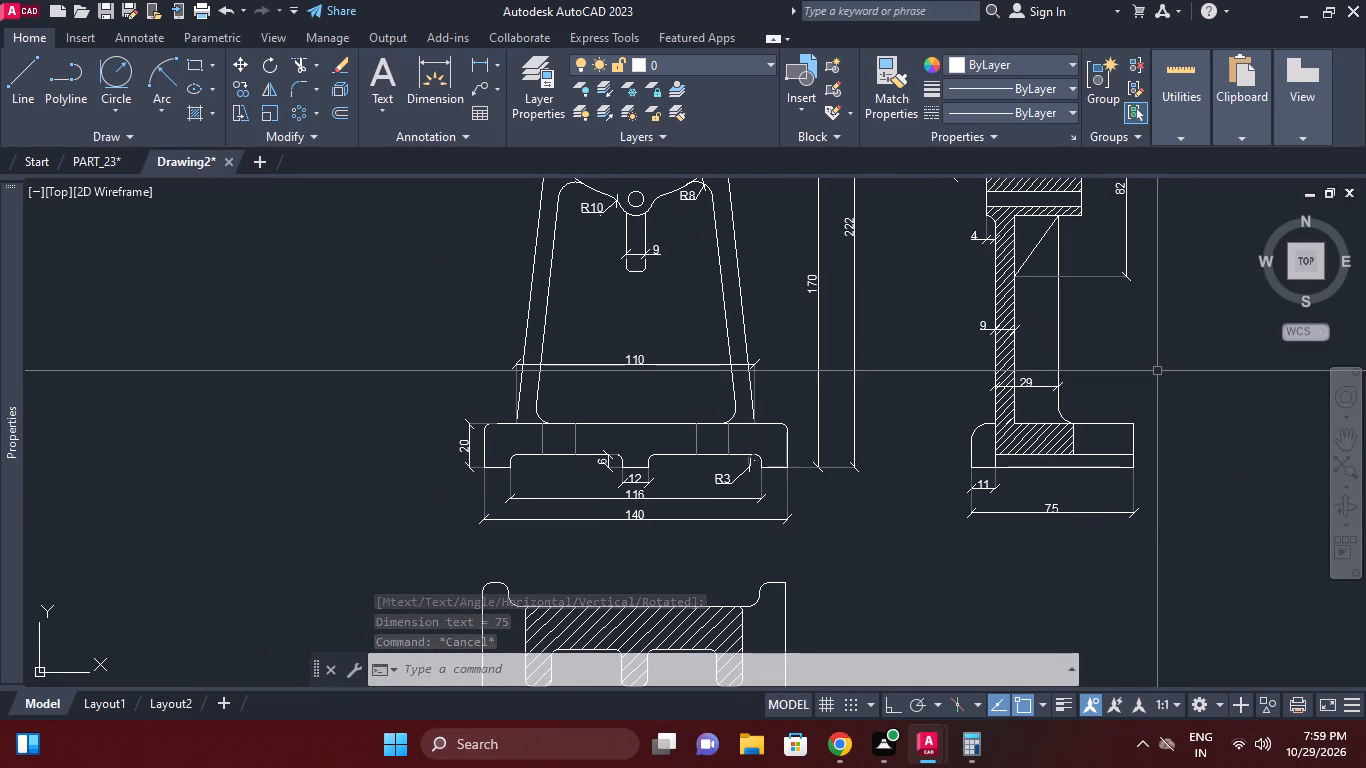
pyautogui.write('DLI')
pyautogui.press('space')
pyautogui.moveTo(947, 488); pyautogui.dragTo(995, 392, button='middle')
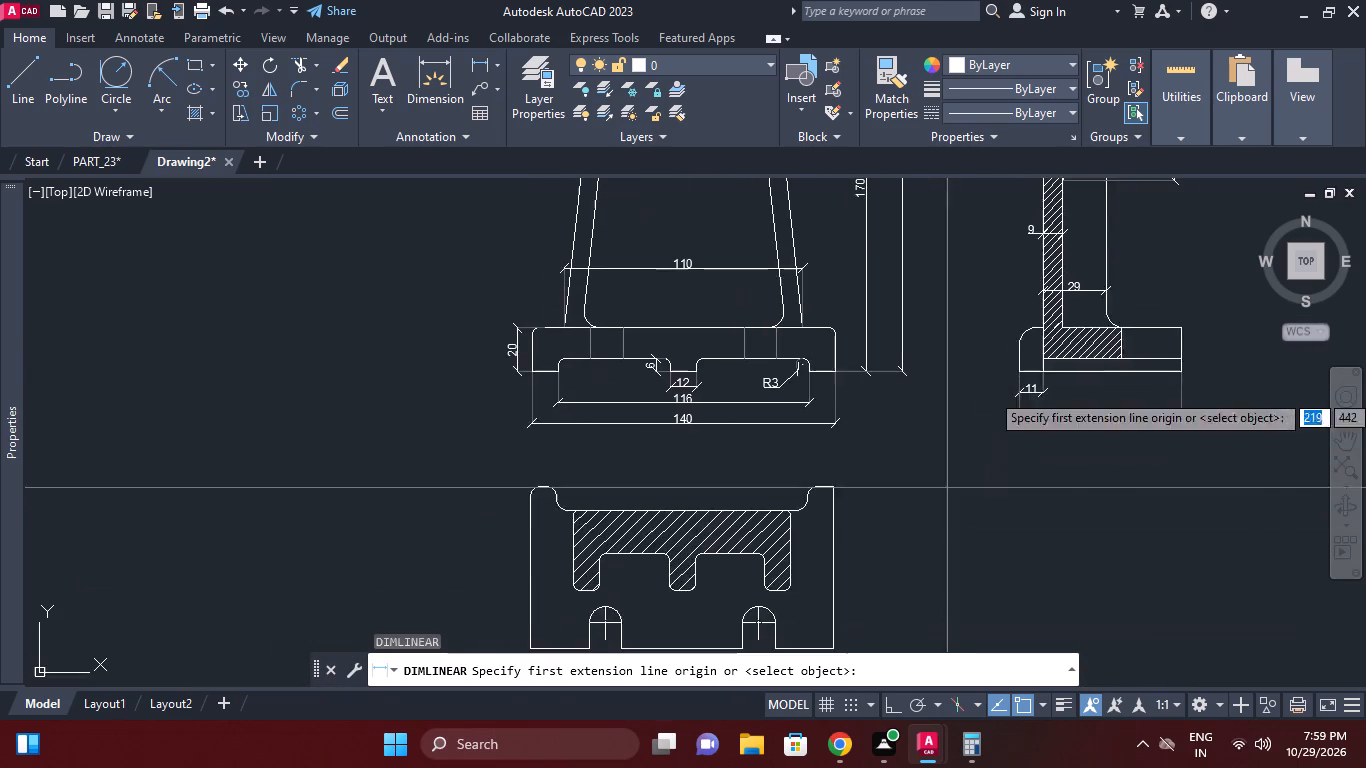
pyautogui.scroll(1, 635, 489)
pyautogui.click(506, 503)
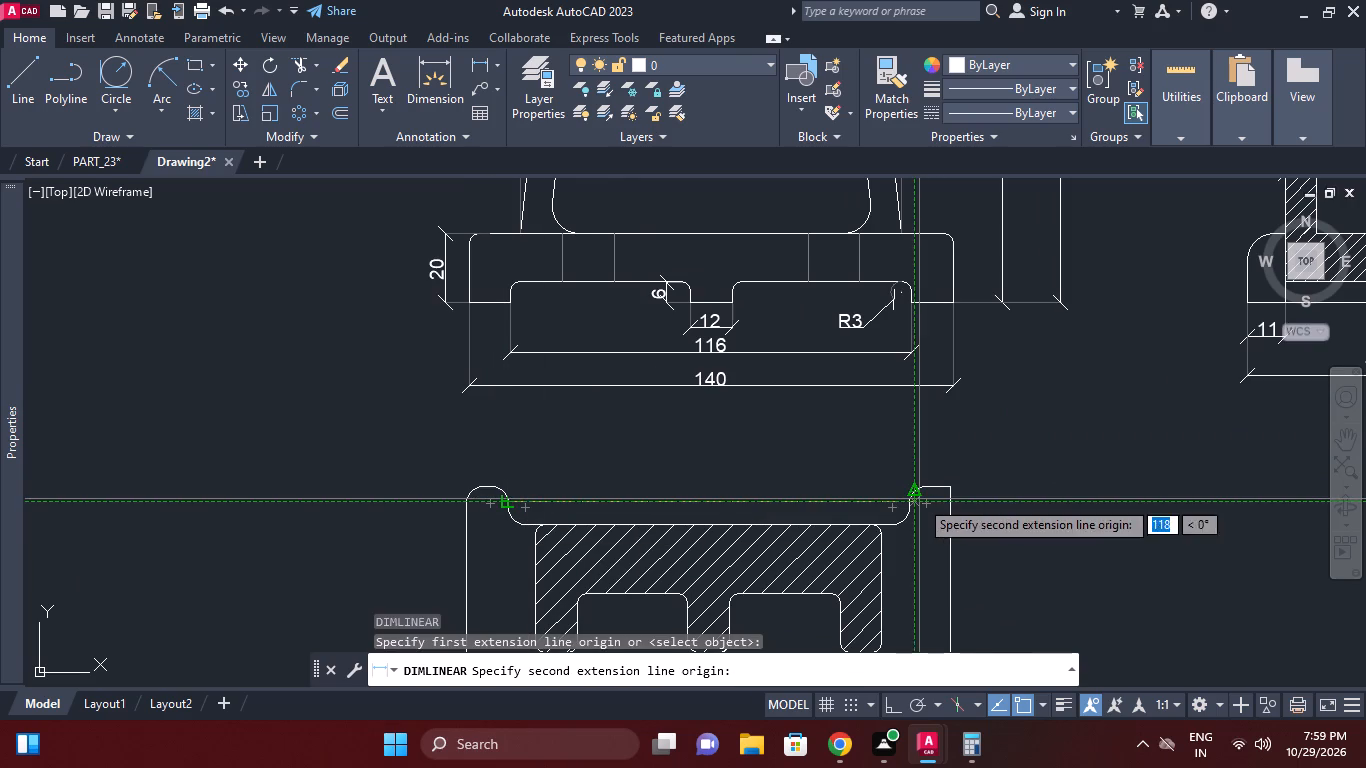
pyautogui.click(914, 498)
pyautogui.click(850, 457)
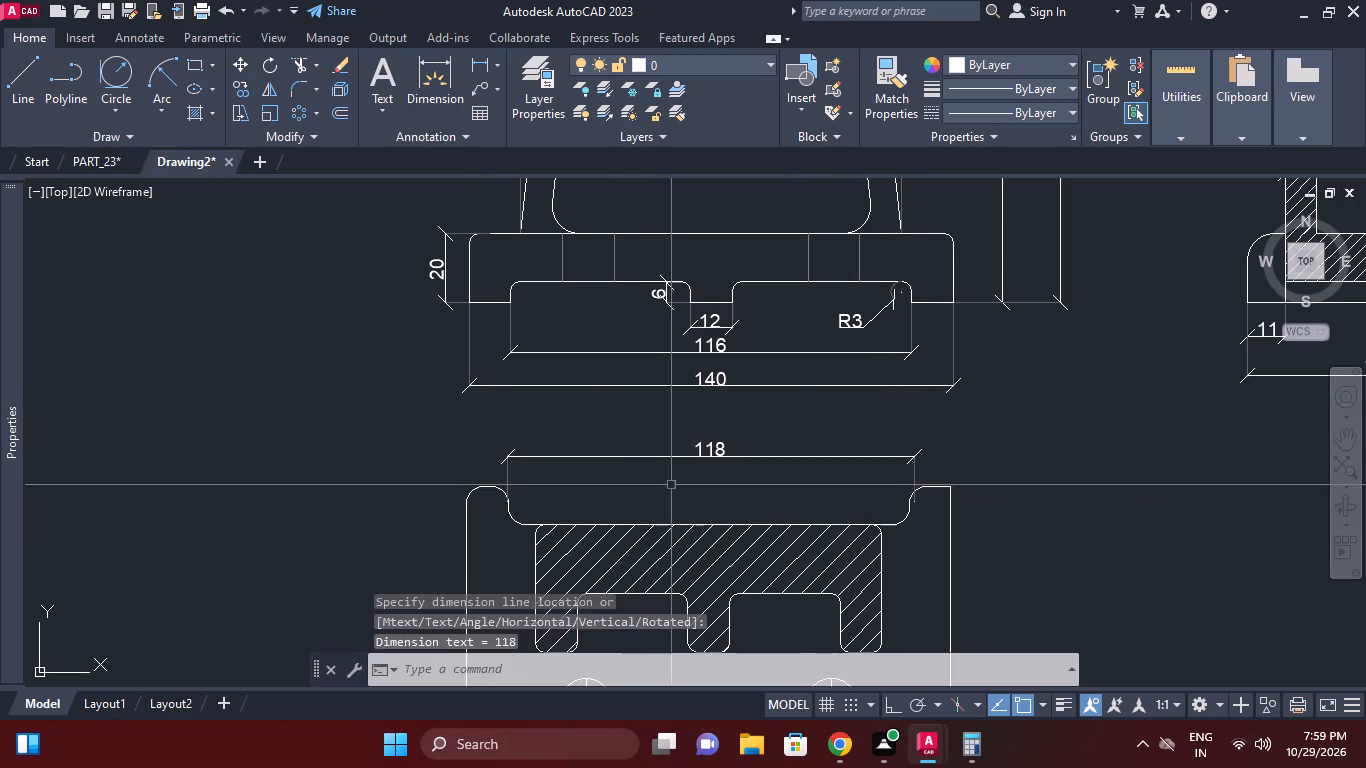
# Check the radius of the rounded outer corner on the top view's upper-left lug with a radius dimension, without placing it.
pyautogui.moveTo(640, 481); pyautogui.dragTo(705, 455, button='middle')
pyautogui.scroll(2, 584, 455)
pyautogui.press('Escape')
pyautogui.write('GD')
pyautogui.write('IM')
pyautogui.press('Escape')
pyautogui.write('DIM')
pyautogui.press('r')
pyautogui.press('space')
pyautogui.click(454, 493)
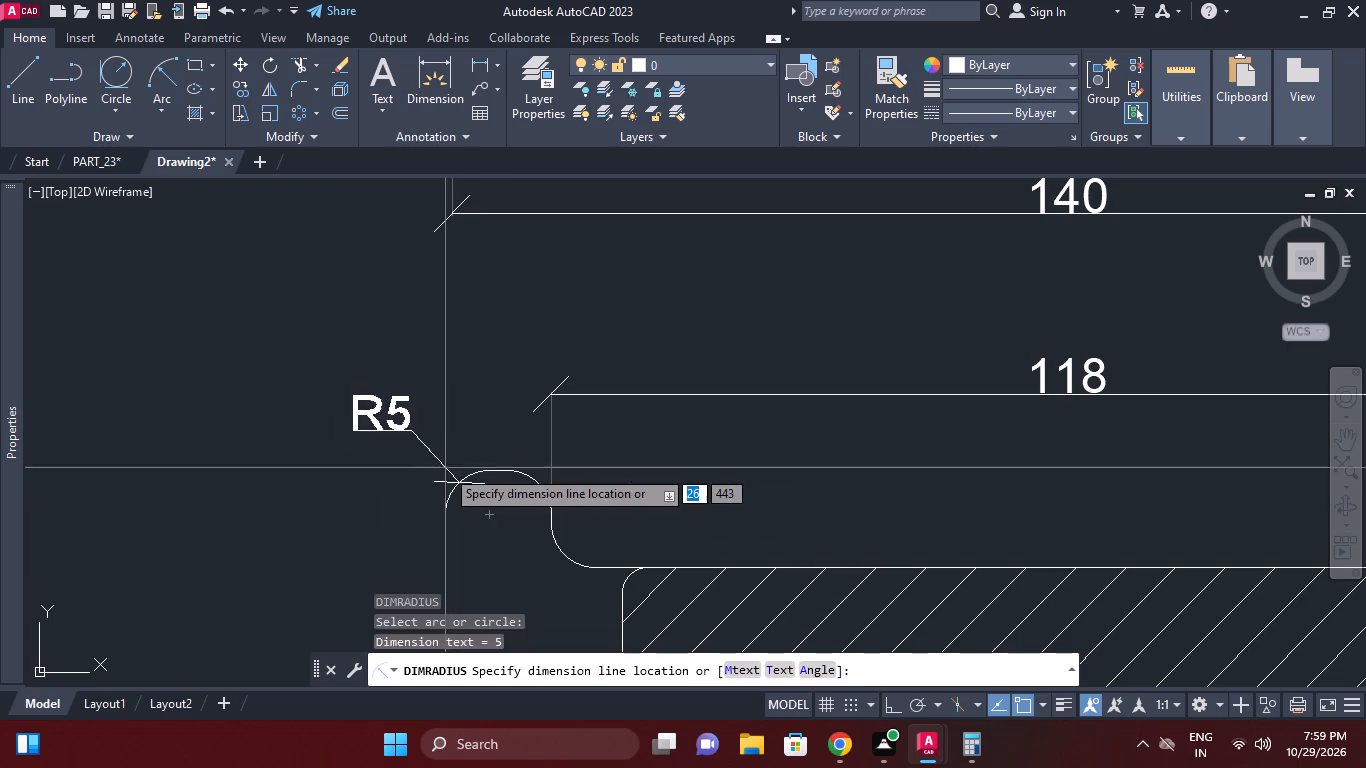
pyautogui.press('Escape')
# Fillet the outer corner of the top view's upper-right lug with radius 5.
pyautogui.middleClick(476, 468)
pyautogui.scroll(-1, 476, 468)
pyautogui.write('F')
pyautogui.press('space')
pyautogui.press('r')
pyautogui.press('space')
pyautogui.write('5')
pyautogui.press('space')
pyautogui.moveTo(879, 524); pyautogui.dragTo(837, 521, button='middle')
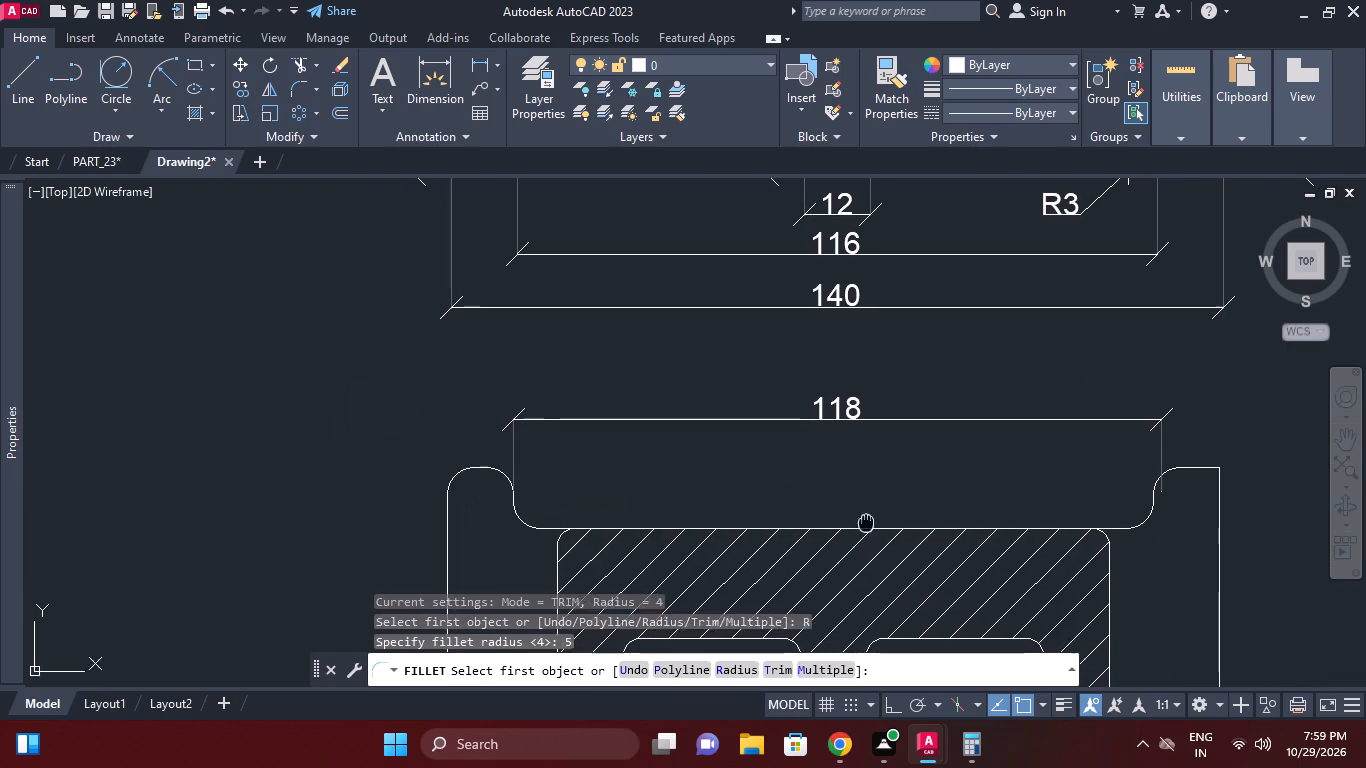
pyautogui.moveTo(837, 521); pyautogui.dragTo(681, 521, button='middle')
pyautogui.scroll(-1, 681, 521)
pyautogui.click(880, 489)
pyautogui.click(896, 498)
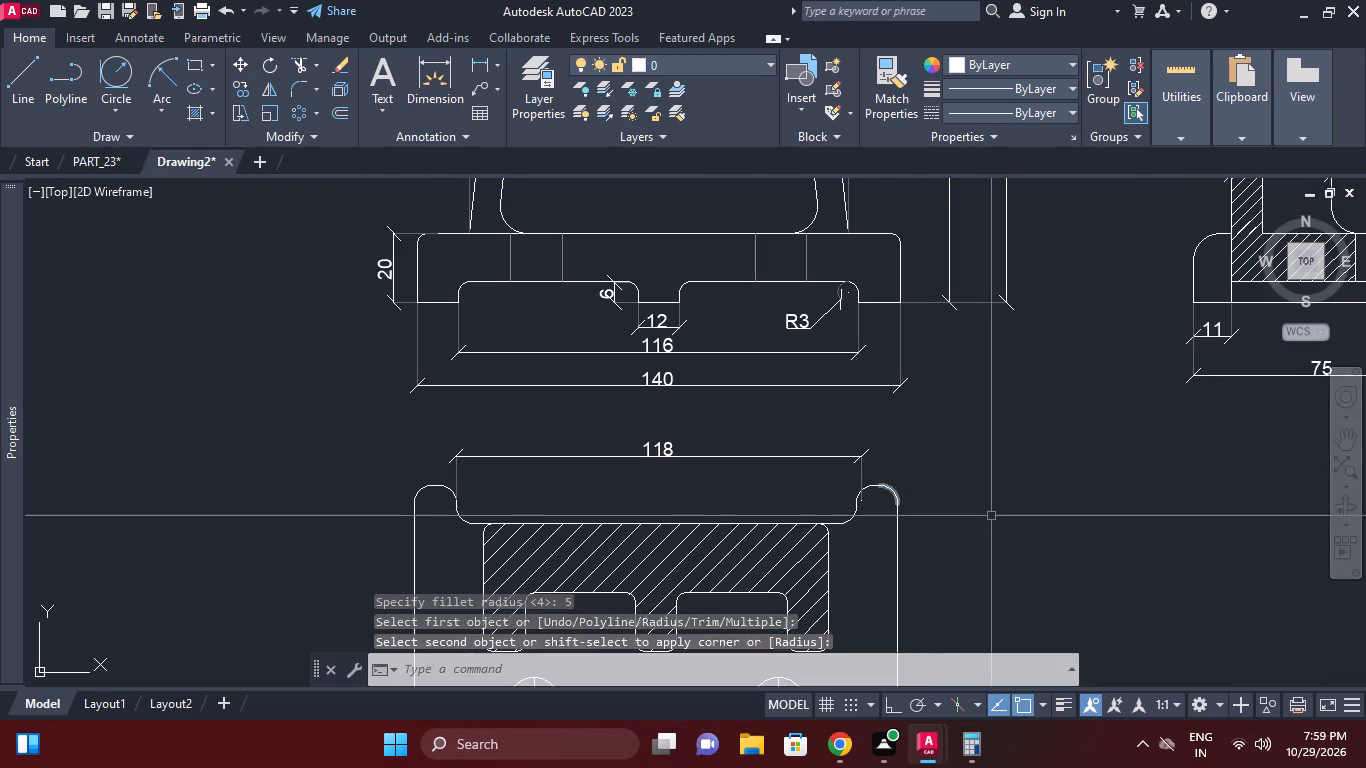
pyautogui.press('Escape')
# Add a vertical linear dimension beside the top view's left slot, from the base's lower edge up to the slot arc's centre level.
pyautogui.moveTo(983, 504); pyautogui.dragTo(1002, 379, button='middle')
pyautogui.scroll(-1, 983, 502)
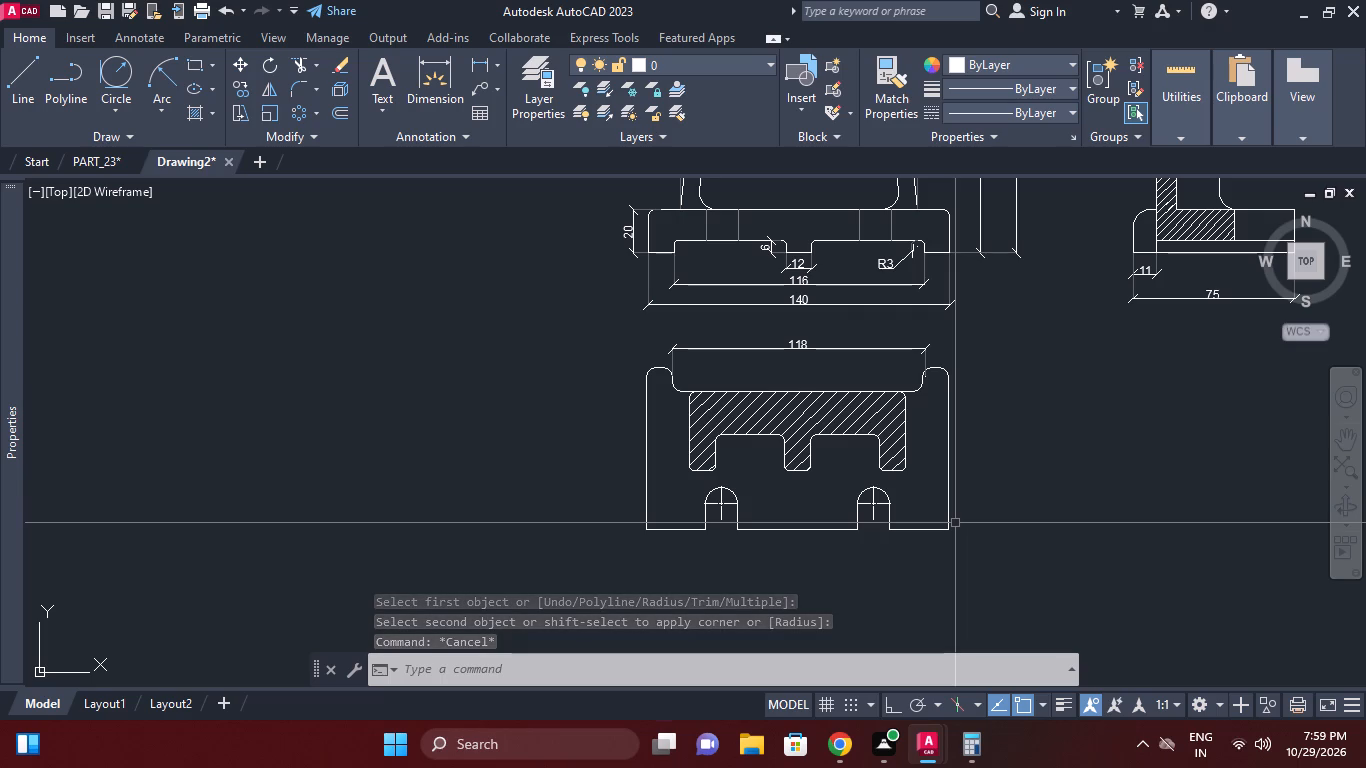
pyautogui.moveTo(730, 535); pyautogui.dragTo(768, 498, button='middle')
pyautogui.scroll(1, 768, 498)
pyautogui.write('DLI')
pyautogui.press('space')
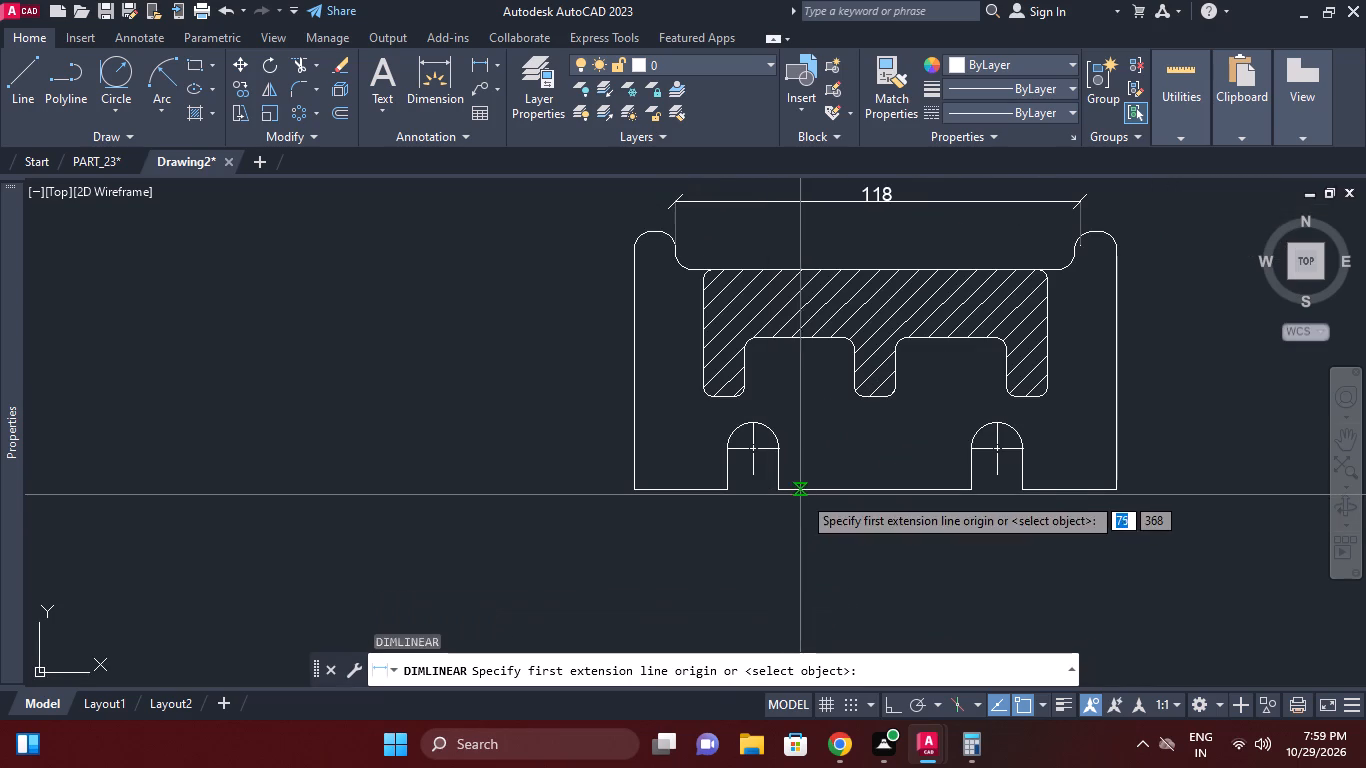
pyautogui.click(804, 495)
pyautogui.click(780, 452)
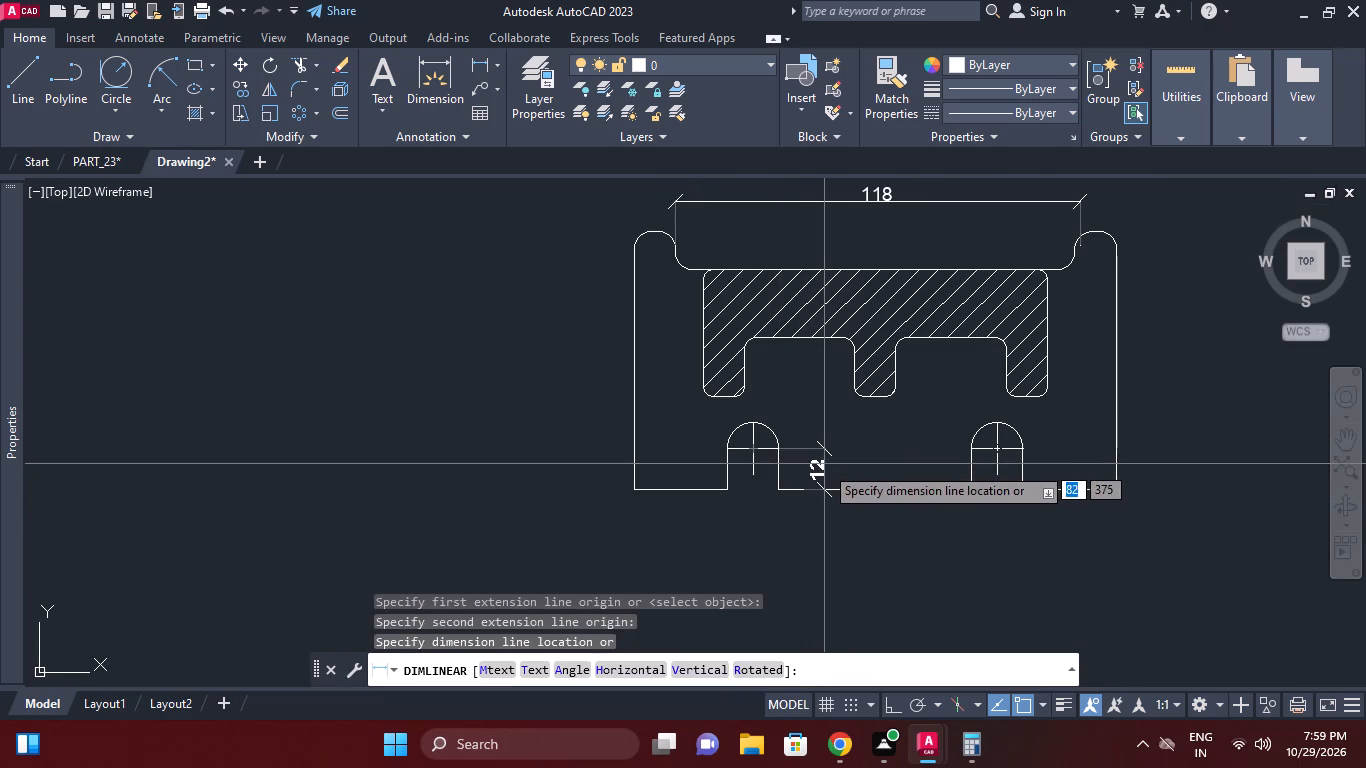
pyautogui.click(825, 467)
pyautogui.scroll(1, 829, 489)
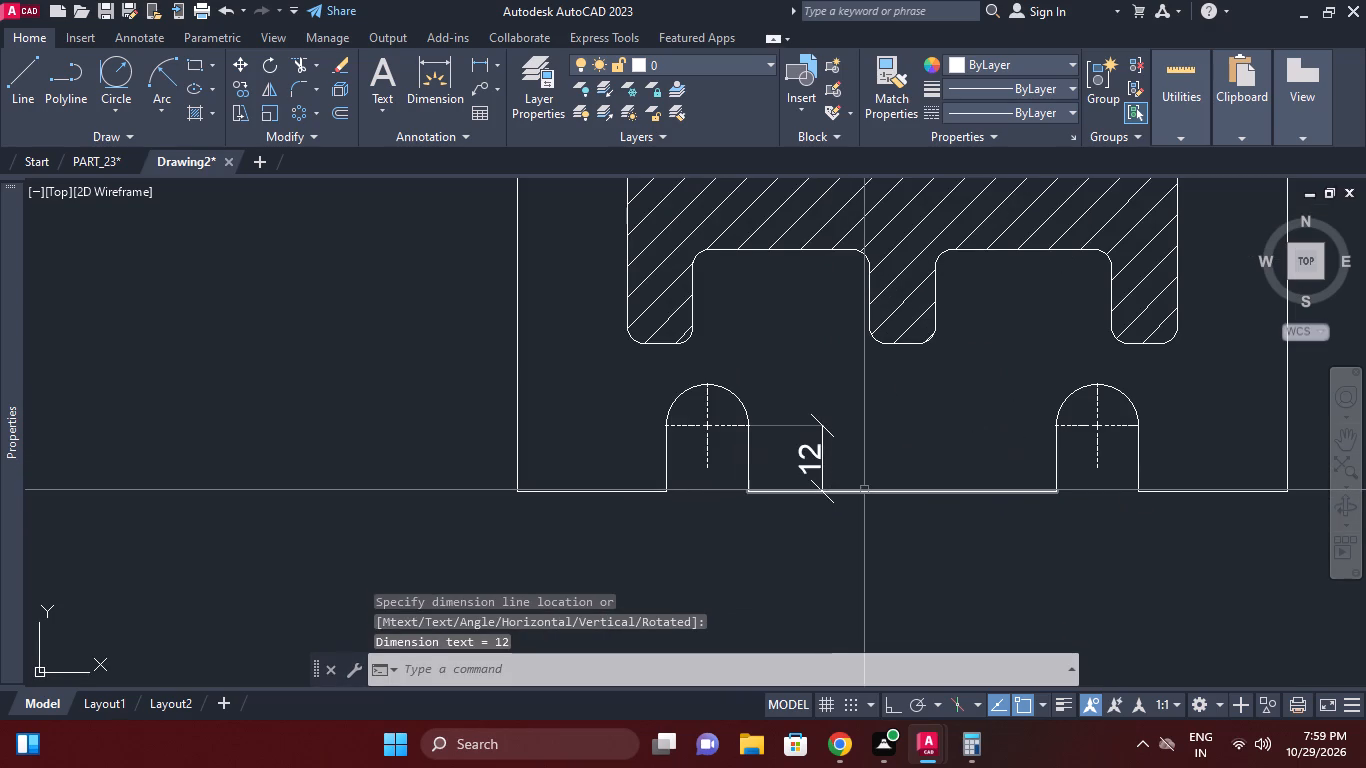
pyautogui.press('Escape')
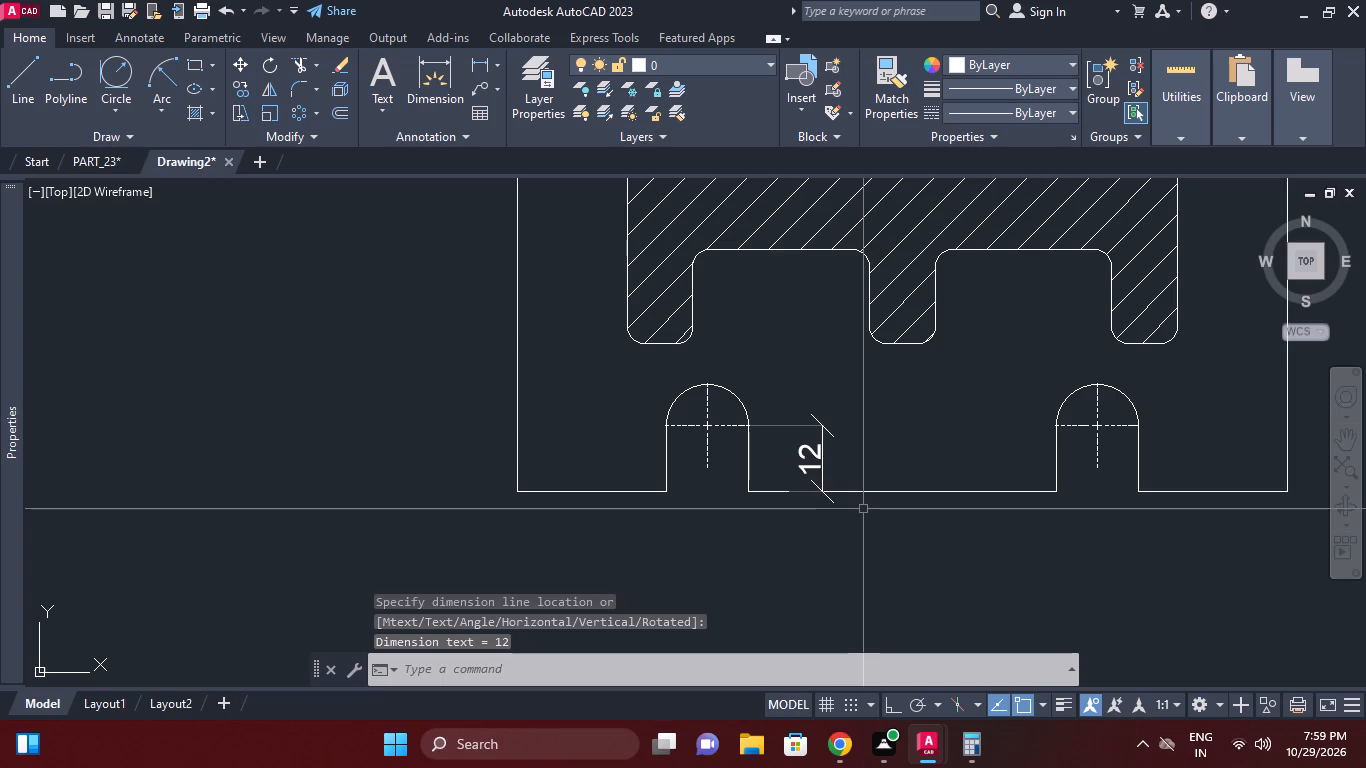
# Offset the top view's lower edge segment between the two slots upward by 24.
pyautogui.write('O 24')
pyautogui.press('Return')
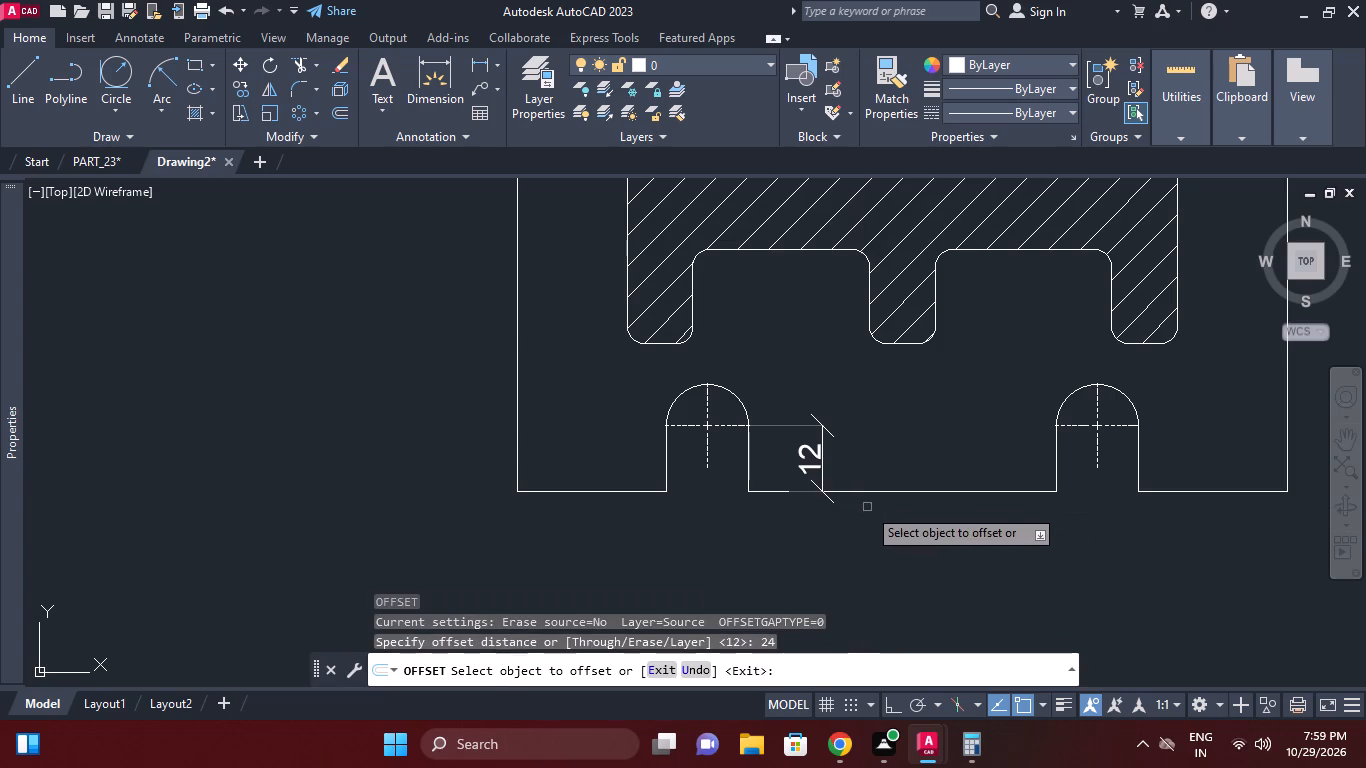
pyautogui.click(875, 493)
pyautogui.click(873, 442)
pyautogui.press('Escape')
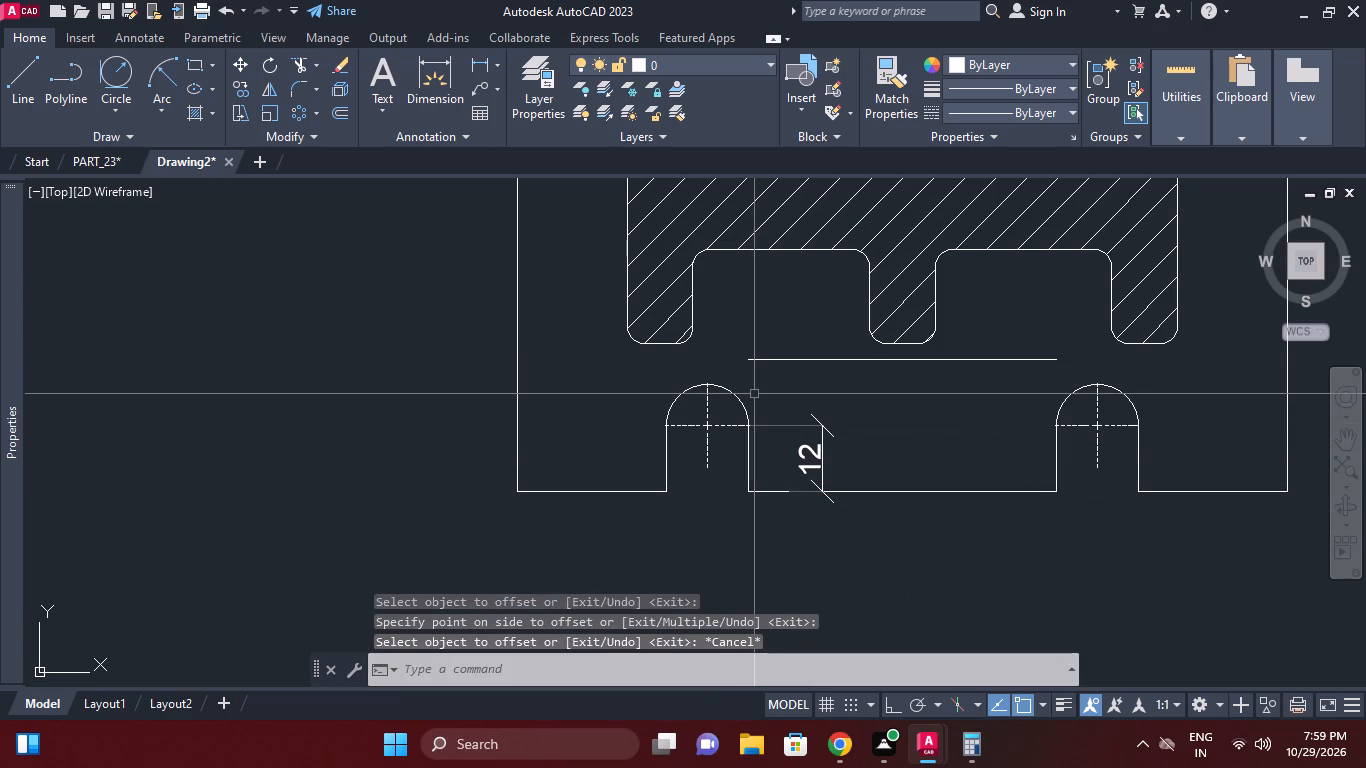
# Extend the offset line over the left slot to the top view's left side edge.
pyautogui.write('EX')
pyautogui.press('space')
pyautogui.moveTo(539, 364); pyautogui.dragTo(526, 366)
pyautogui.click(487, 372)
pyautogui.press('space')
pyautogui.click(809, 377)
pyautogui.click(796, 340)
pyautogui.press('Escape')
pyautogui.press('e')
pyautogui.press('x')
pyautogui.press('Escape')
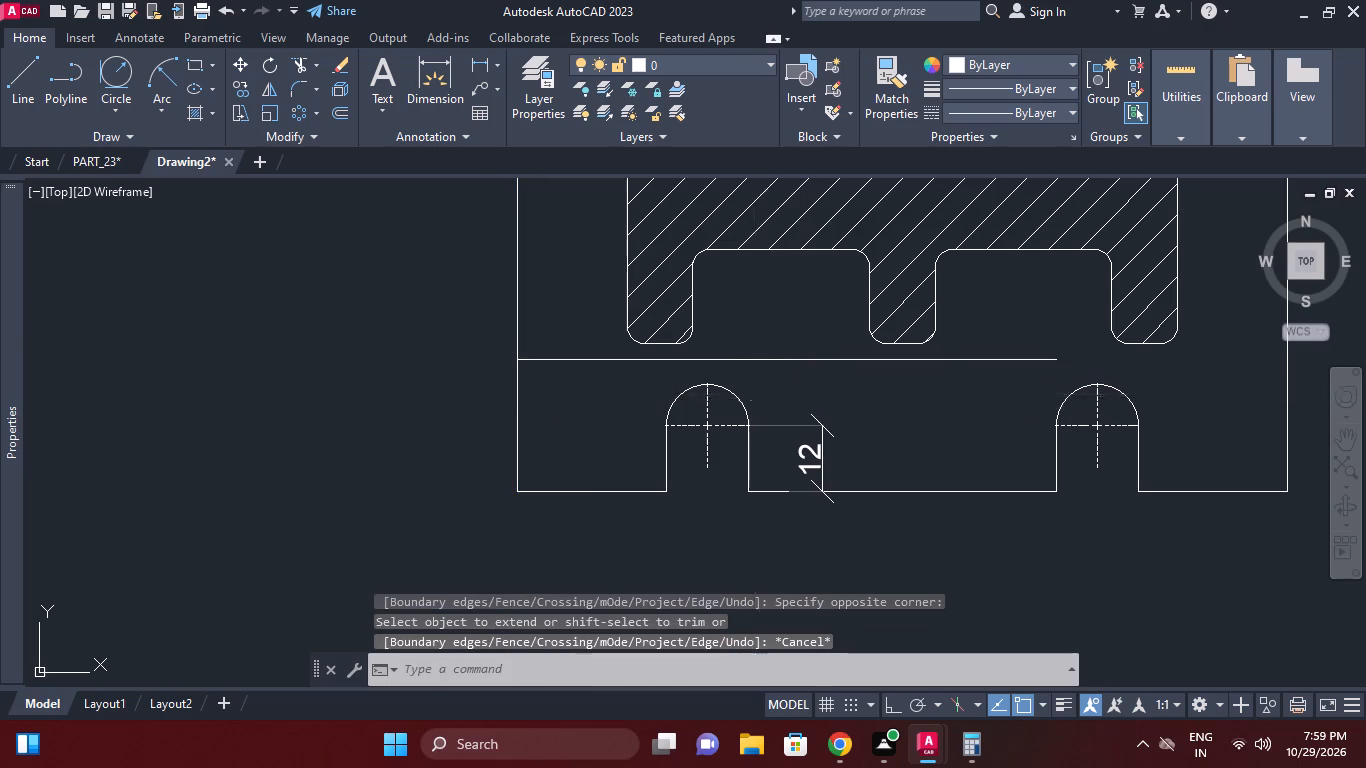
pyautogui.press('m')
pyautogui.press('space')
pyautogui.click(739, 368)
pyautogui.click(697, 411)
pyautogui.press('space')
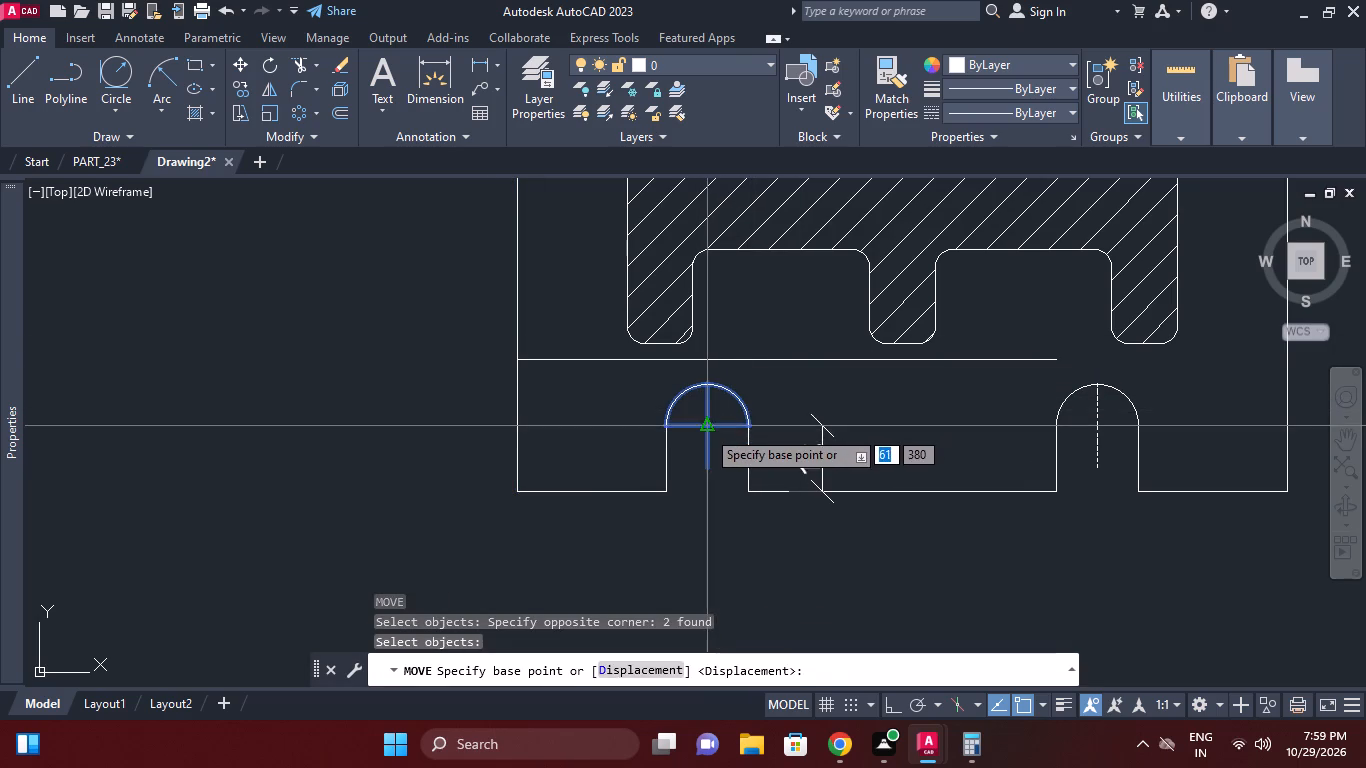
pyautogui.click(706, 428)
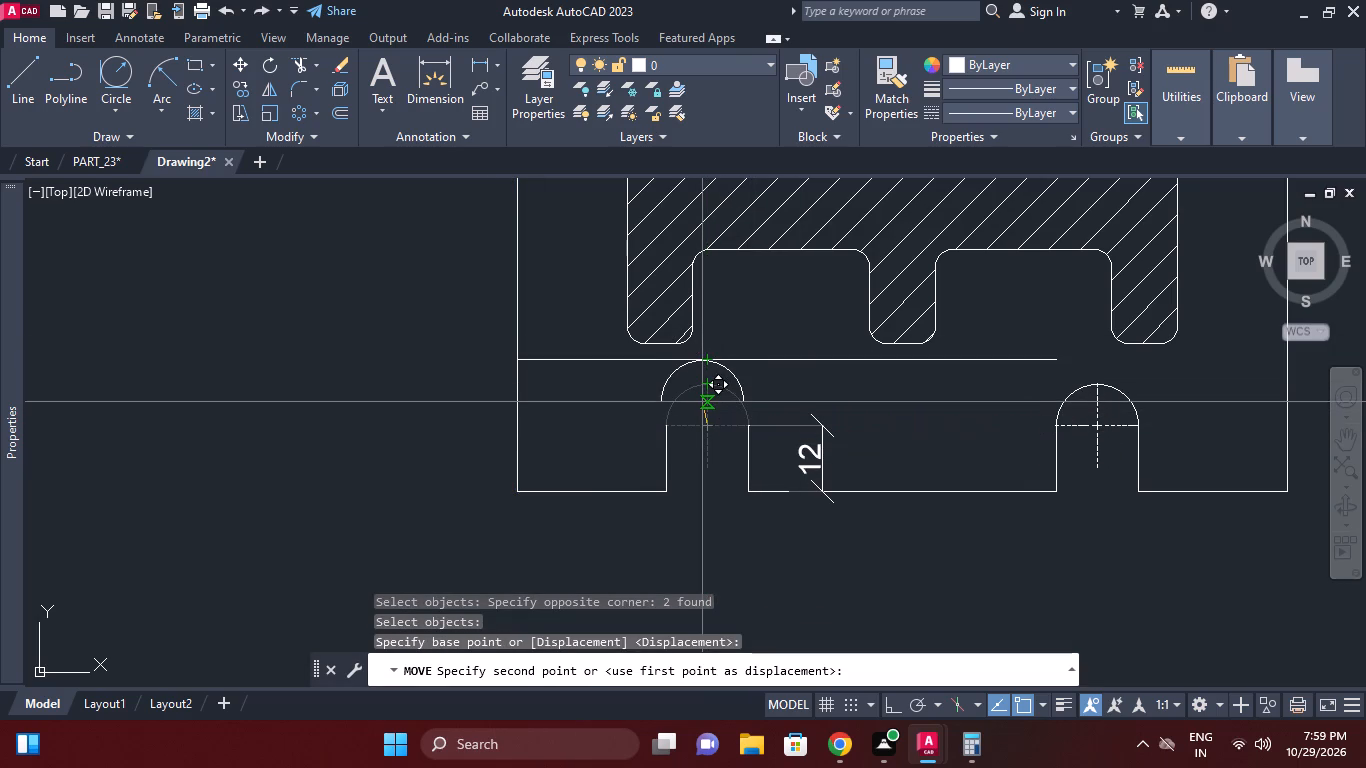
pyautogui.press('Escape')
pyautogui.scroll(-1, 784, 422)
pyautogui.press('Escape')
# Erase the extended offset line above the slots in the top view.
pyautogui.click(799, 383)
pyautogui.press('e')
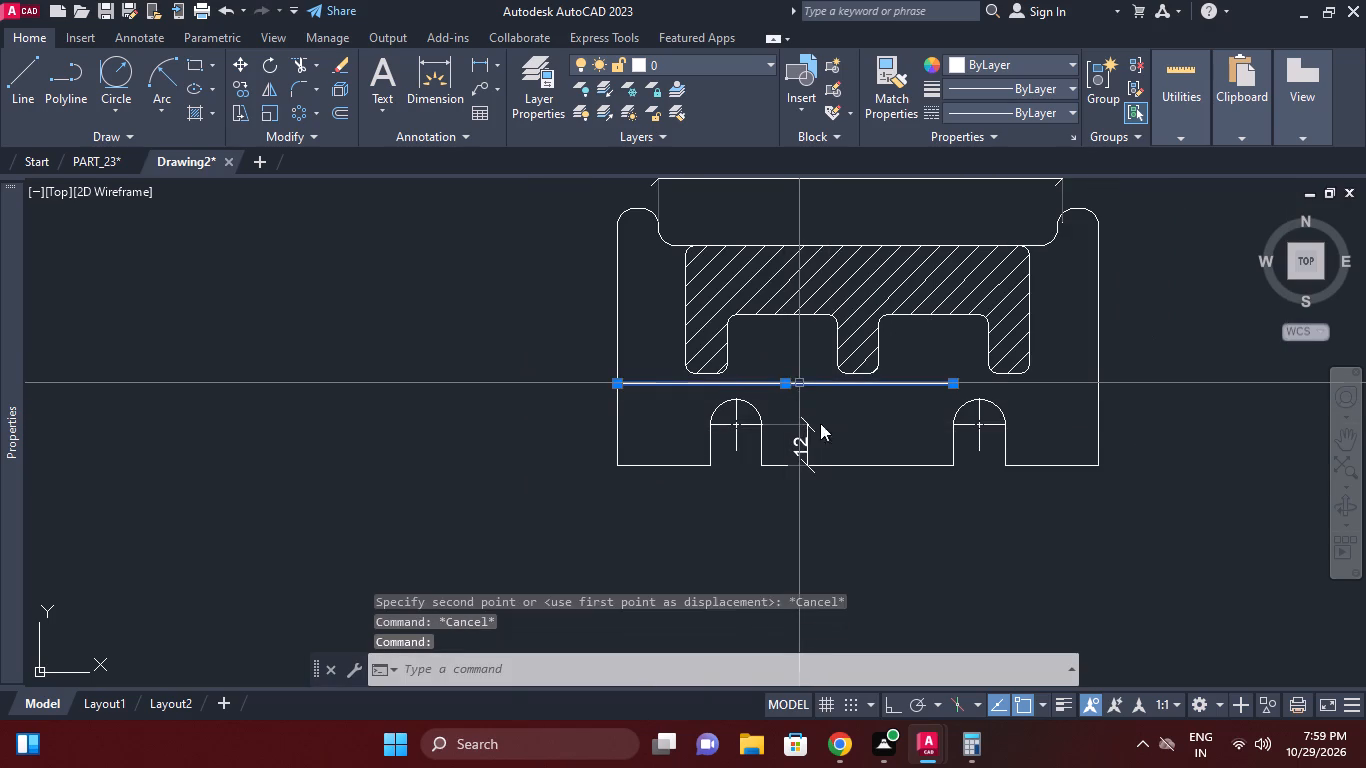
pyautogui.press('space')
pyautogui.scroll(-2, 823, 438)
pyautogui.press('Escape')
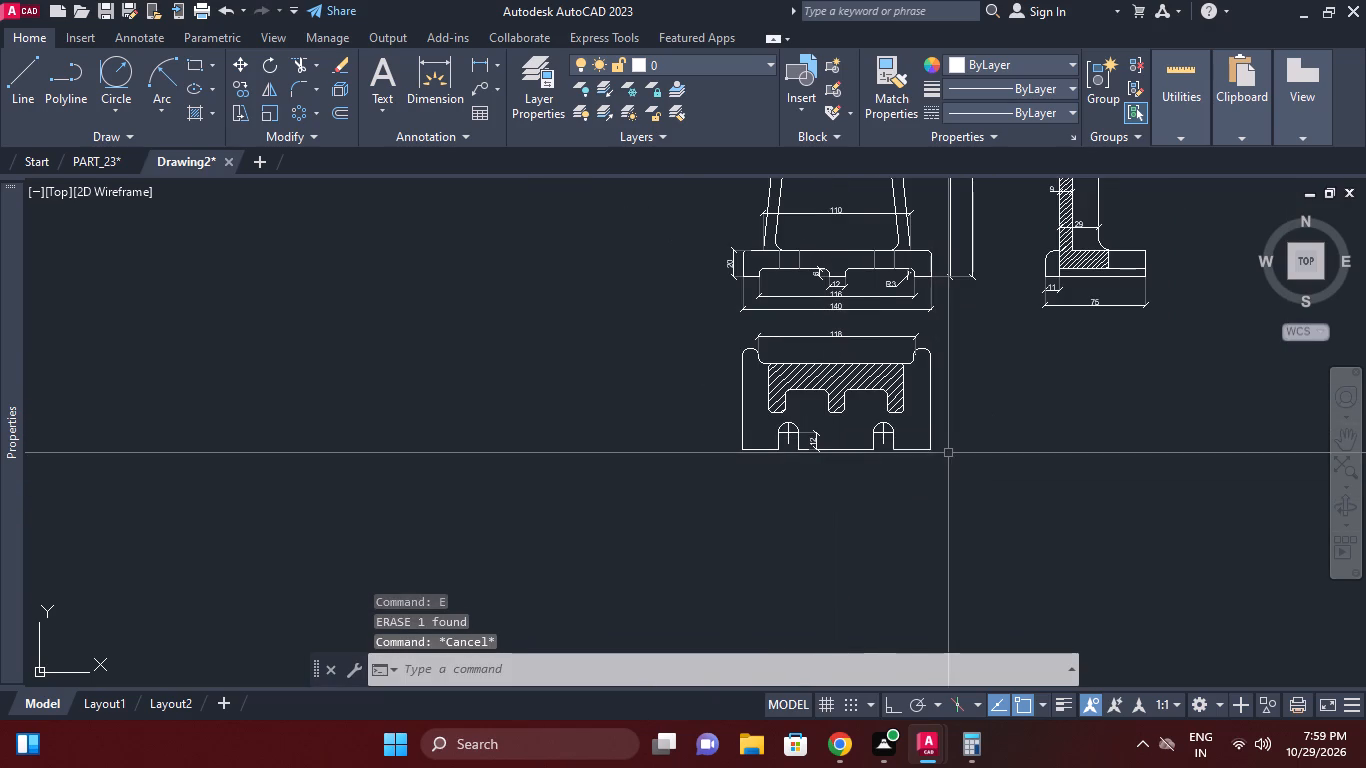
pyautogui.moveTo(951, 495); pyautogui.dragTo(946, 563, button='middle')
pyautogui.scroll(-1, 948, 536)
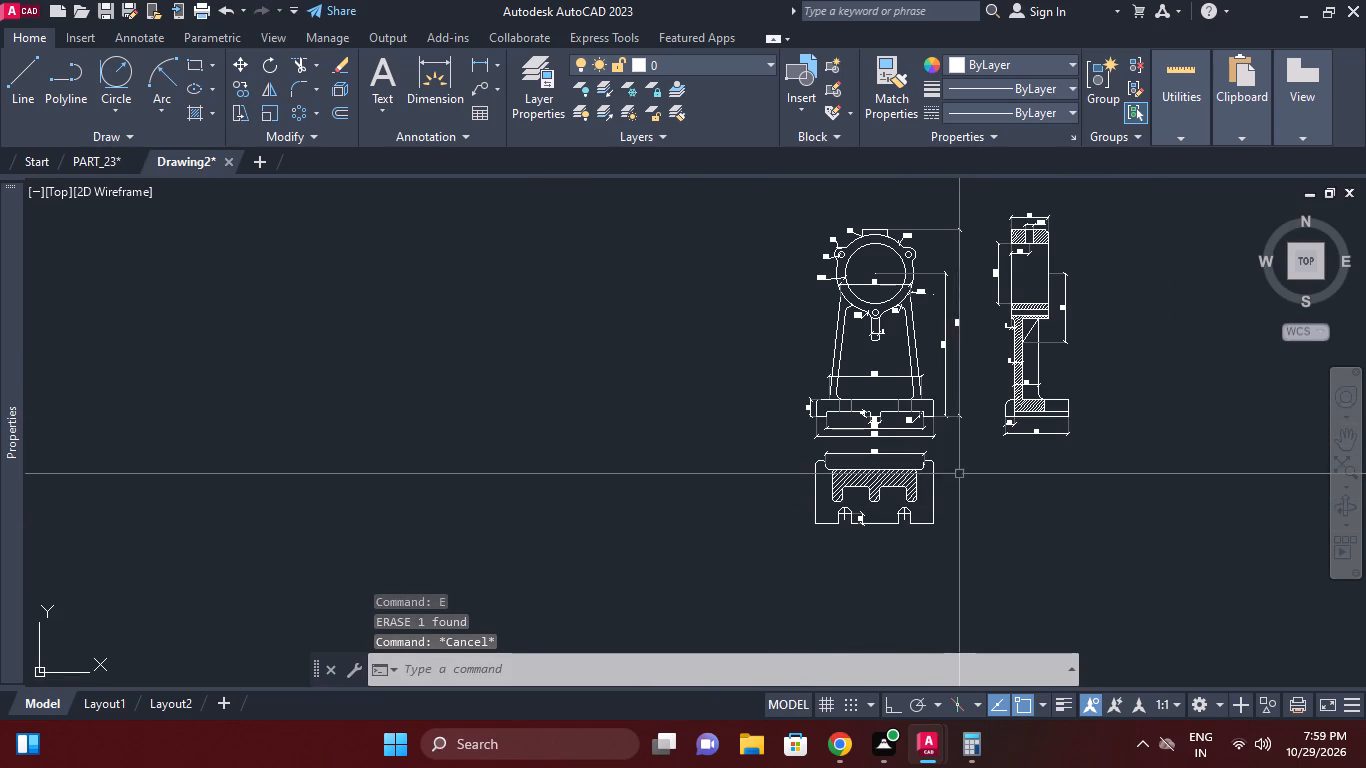
# Draw a circle of radius 12 in the empty area to the right of the top view.
pyautogui.middleClick(1002, 493)
pyautogui.scroll(1, 1007, 501)
pyautogui.middleClick(1007, 501)
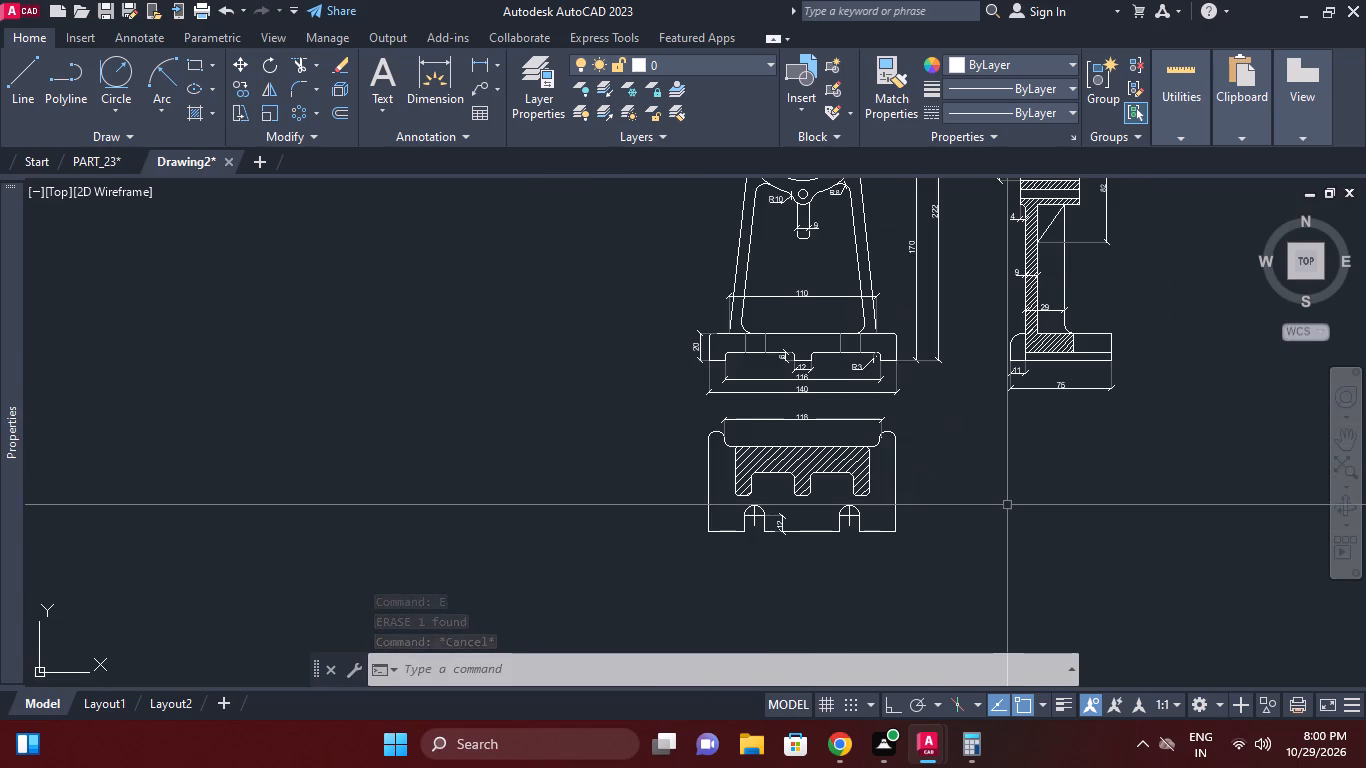
pyautogui.scroll(1, 1002, 508)
pyautogui.moveTo(988, 545); pyautogui.dragTo(1036, 529, button='middle')
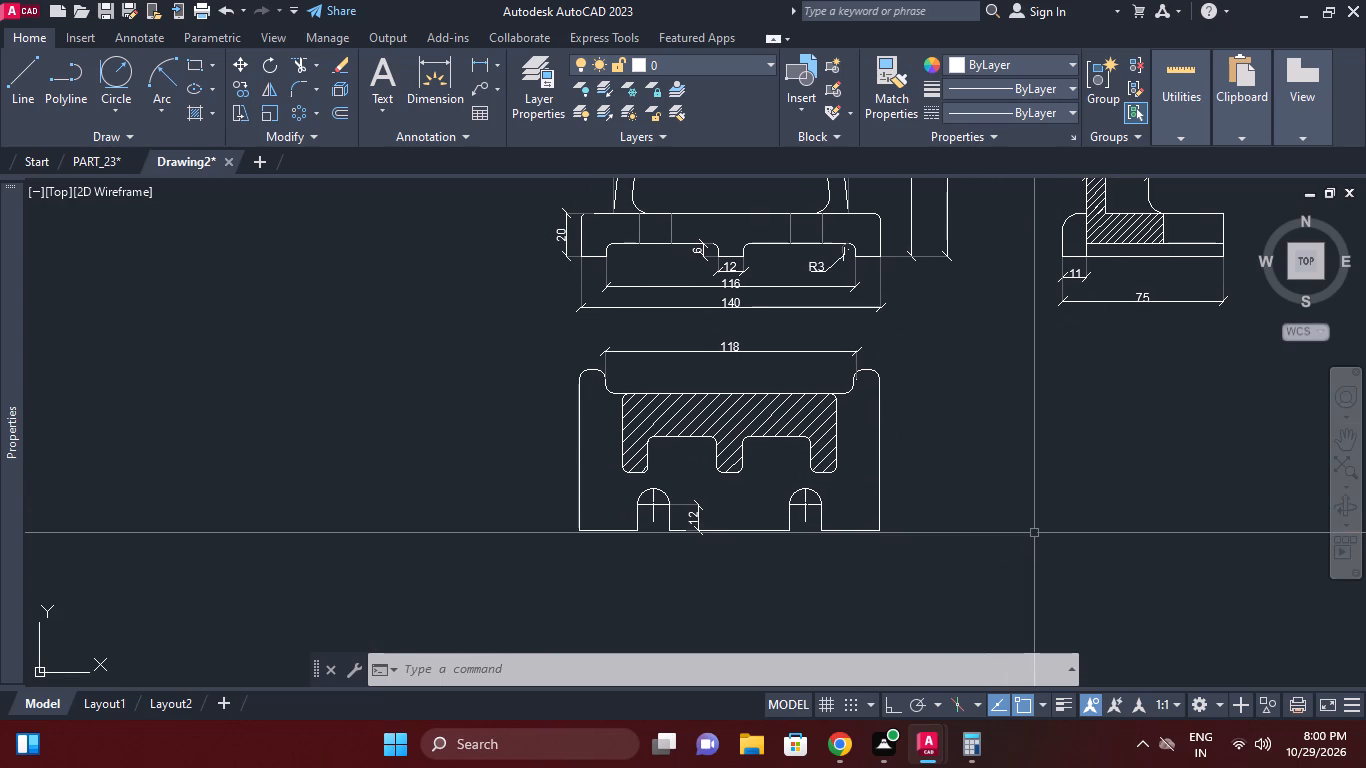
pyautogui.write('C')
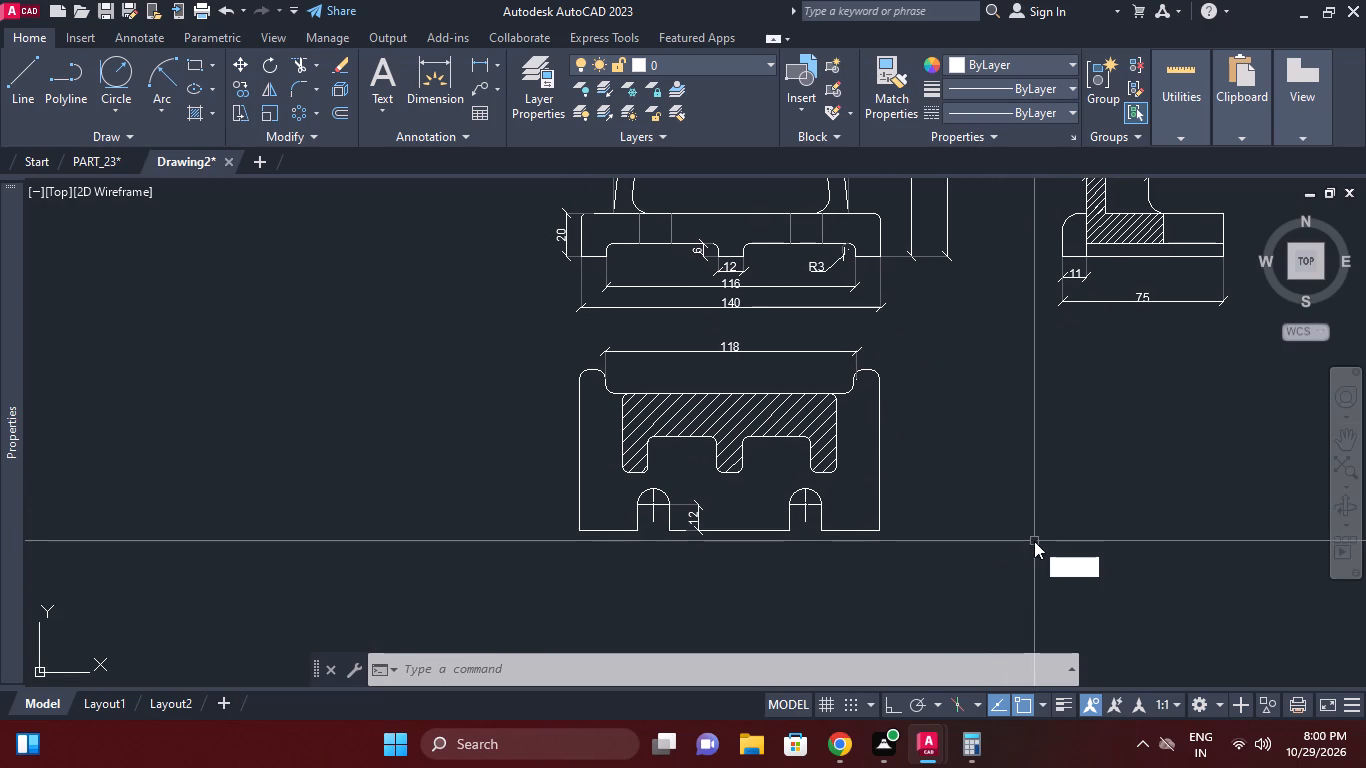
pyautogui.press('space')
pyautogui.click(1081, 476)
pyautogui.write('12')
pyautogui.press('Return')
pyautogui.scroll(2, 1089, 474)
pyautogui.moveTo(1089, 474); pyautogui.dragTo(1089, 523, button='middle')
pyautogui.press('Escape')
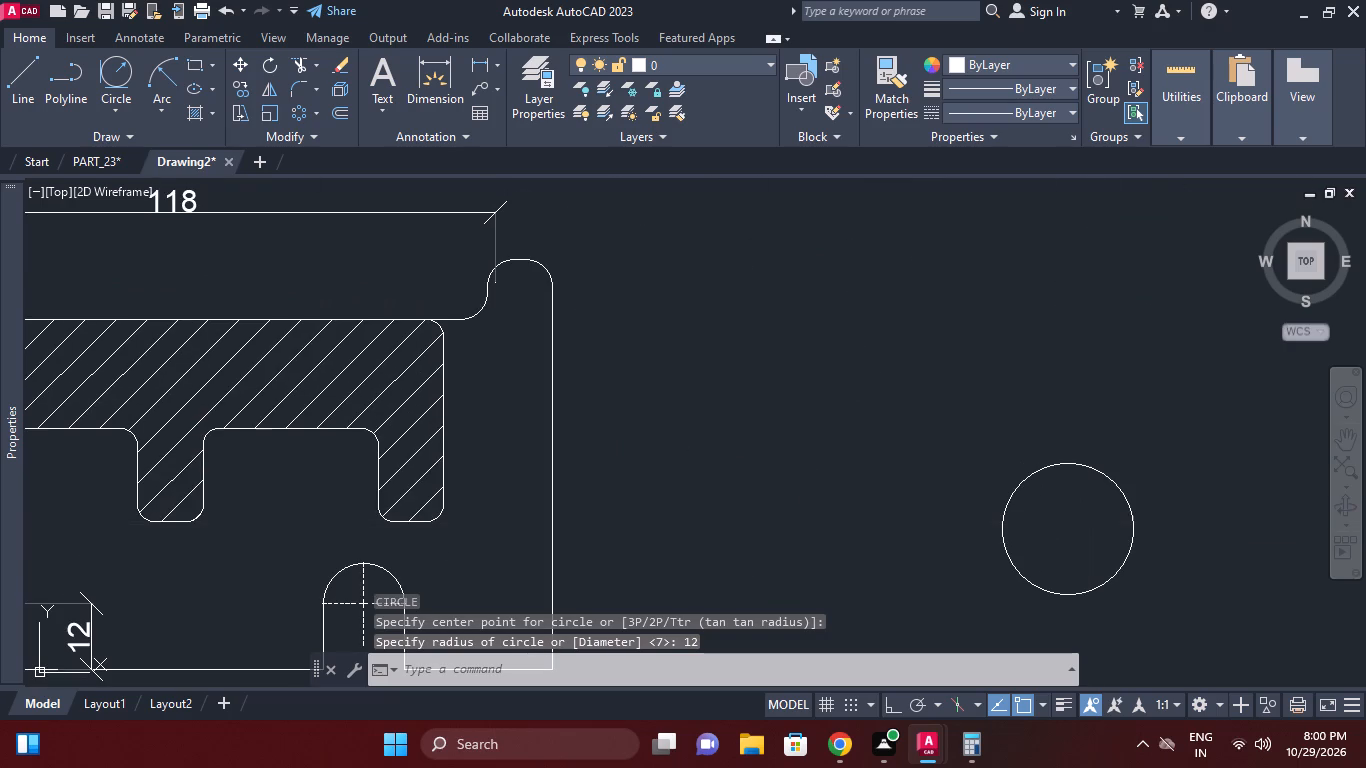
# Draw a horizontal line across the new circle from its left quadrant to its right quadrant.
pyautogui.write('L')
pyautogui.press('space')
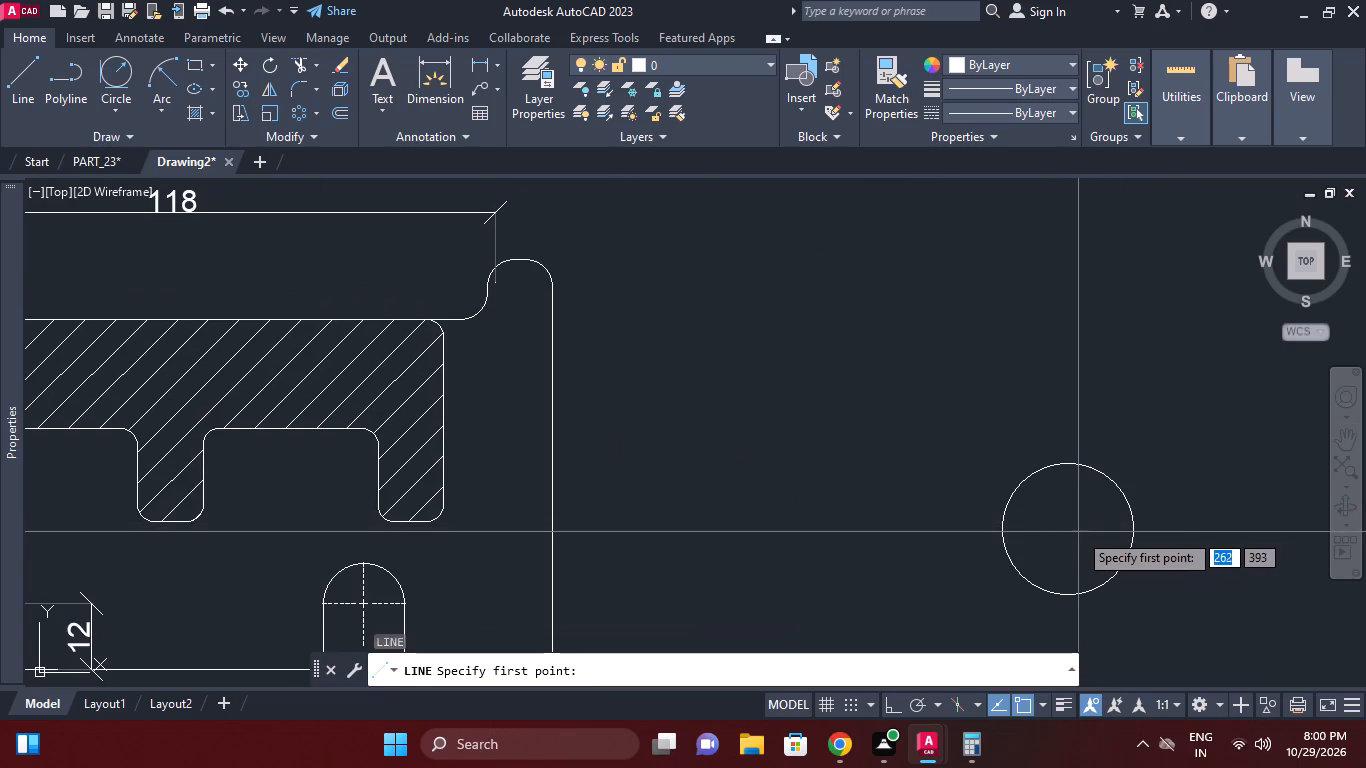
pyautogui.click(1006, 533)
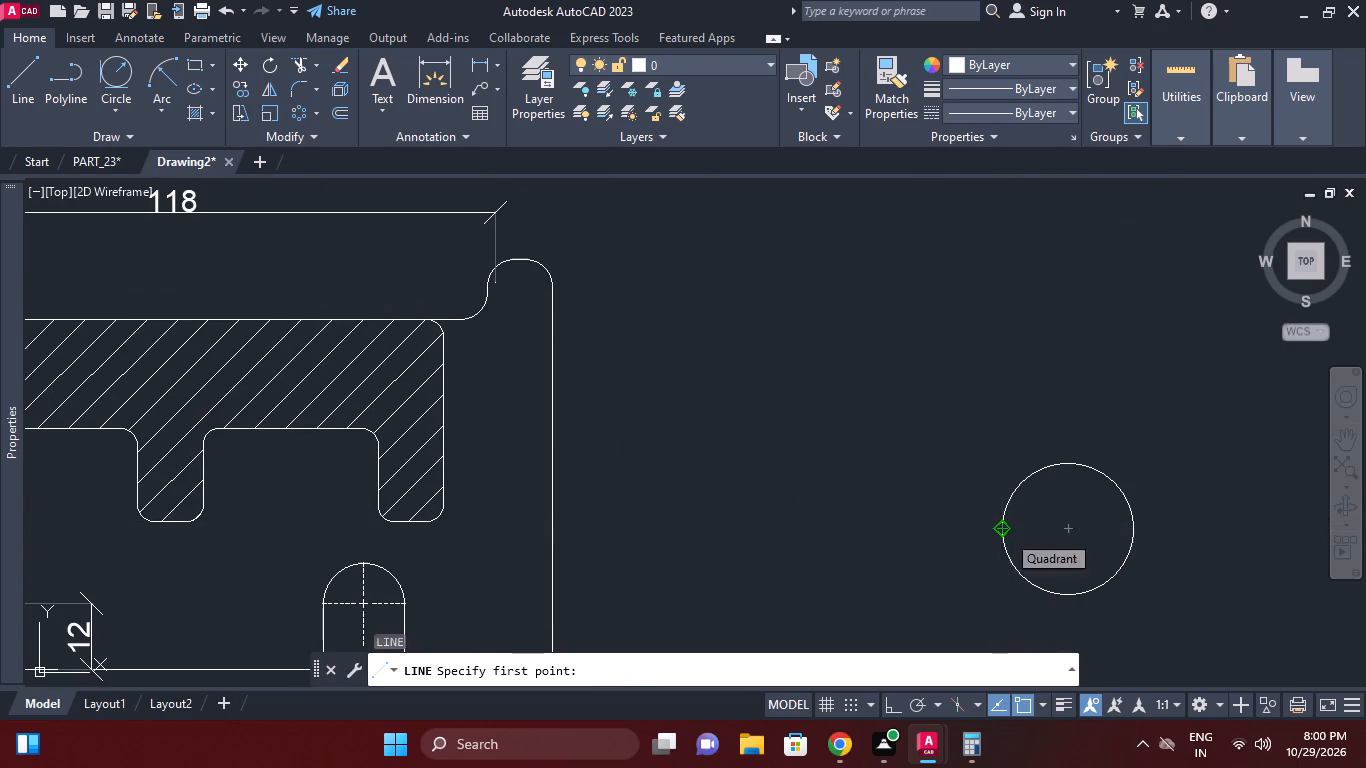
pyautogui.click(1135, 532)
pyautogui.press('Escape')
pyautogui.press('Escape')
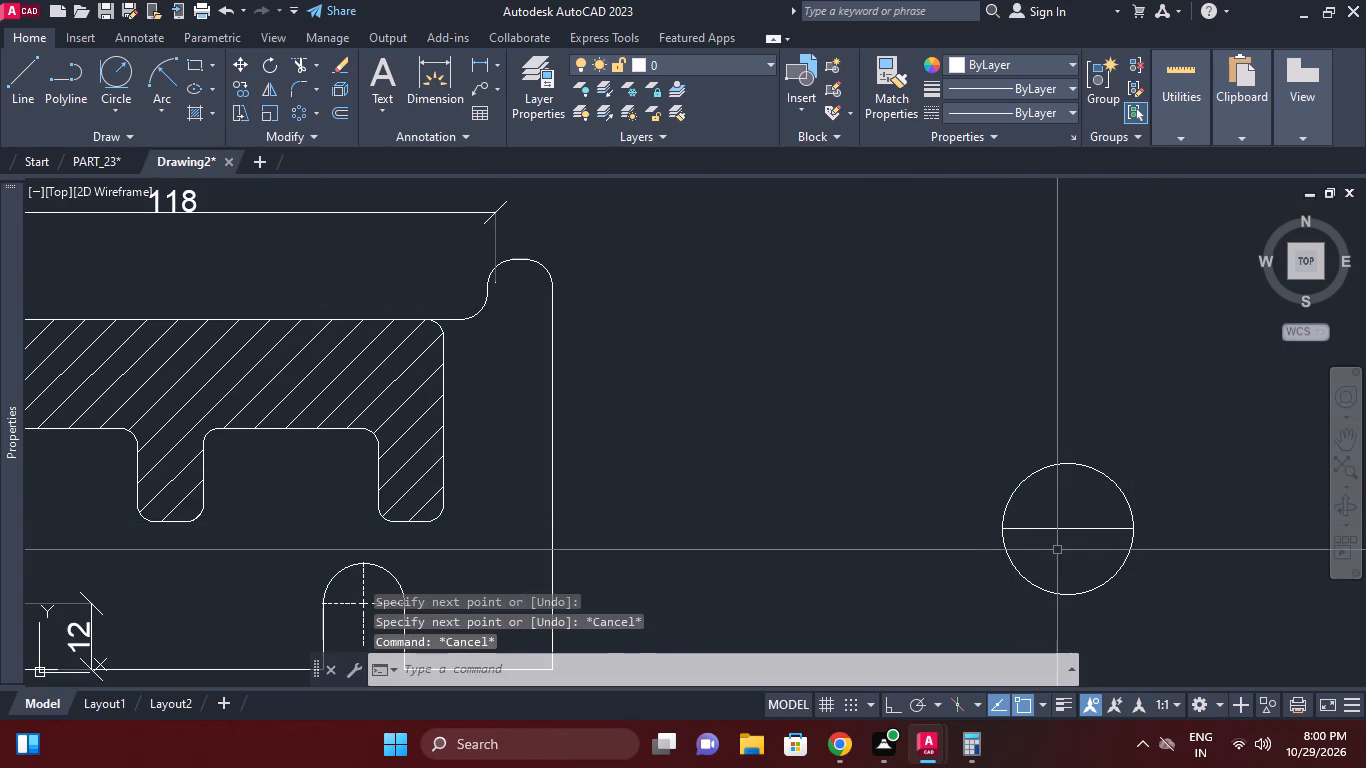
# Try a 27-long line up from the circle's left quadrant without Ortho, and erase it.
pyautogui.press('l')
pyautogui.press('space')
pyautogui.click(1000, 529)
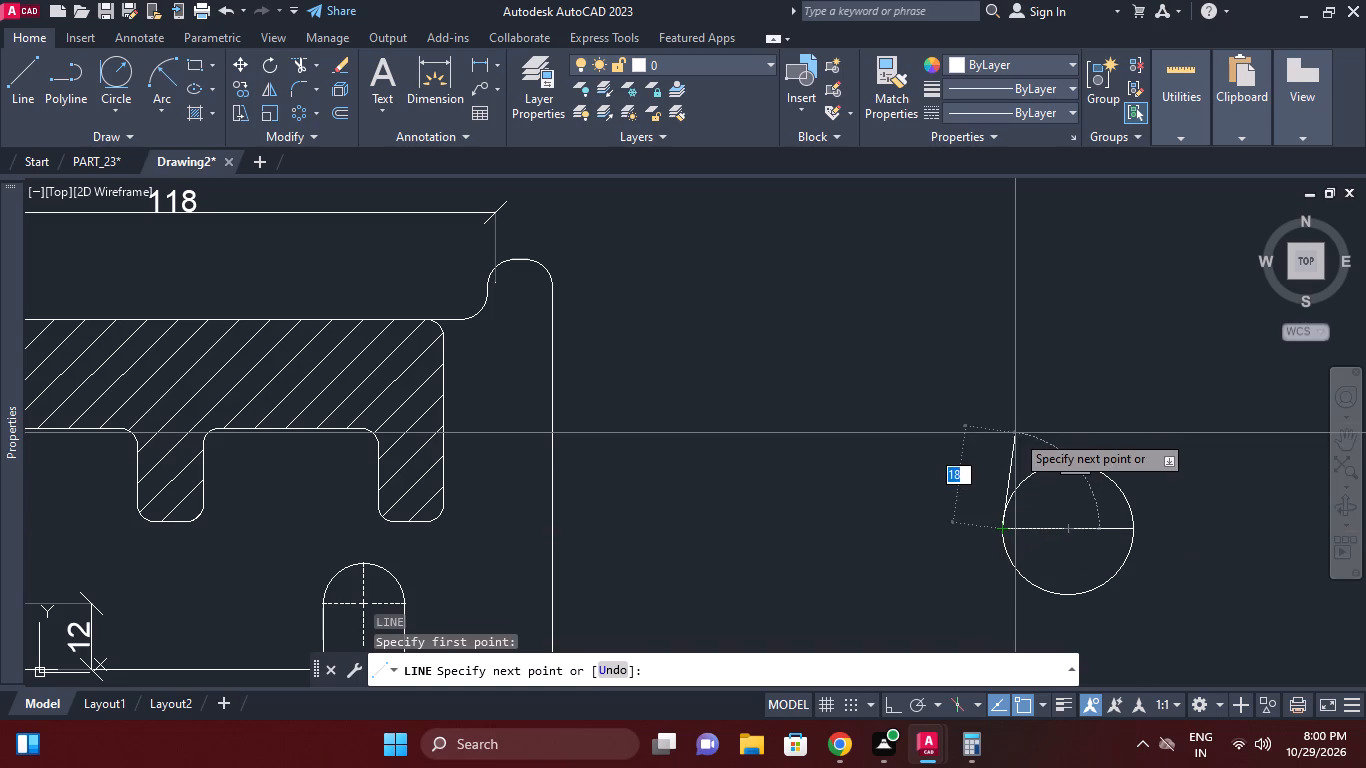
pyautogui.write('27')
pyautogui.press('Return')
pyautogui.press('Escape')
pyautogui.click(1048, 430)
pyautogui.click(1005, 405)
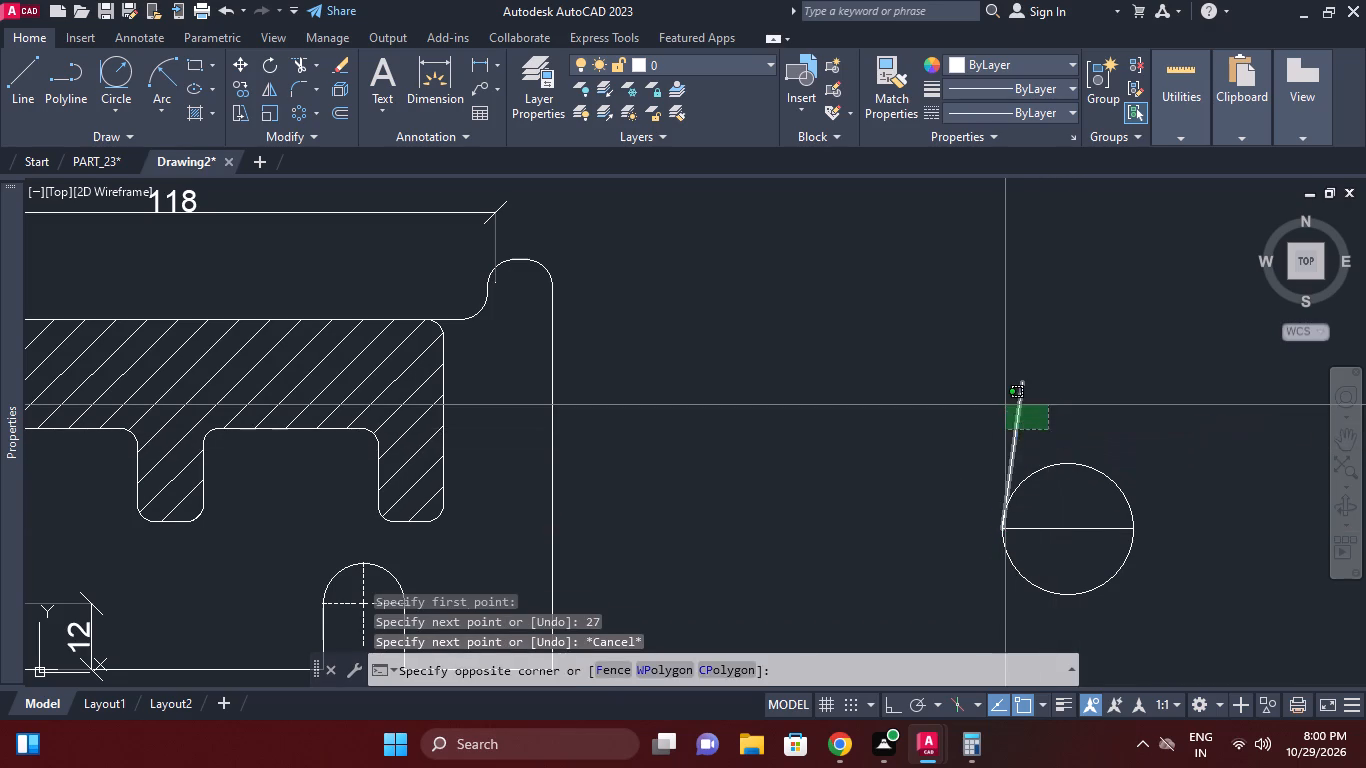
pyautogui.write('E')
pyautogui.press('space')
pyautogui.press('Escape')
# With Ortho on, draw a 27-long vertical line up from the circle's left quadrant and continue it horizontally right, past the circle.
pyautogui.press('l')
pyautogui.press('space')
pyautogui.press('F8')
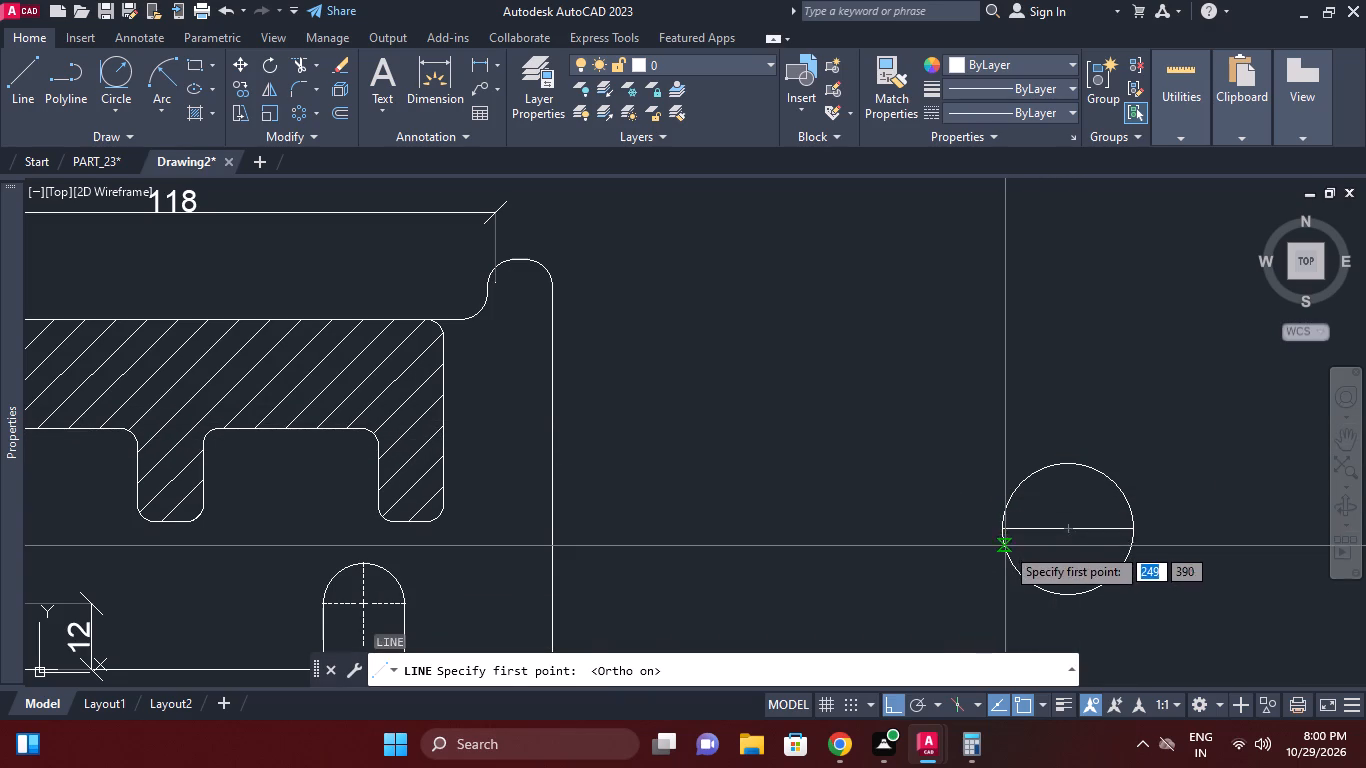
pyautogui.click(1003, 531)
pyautogui.write('27')
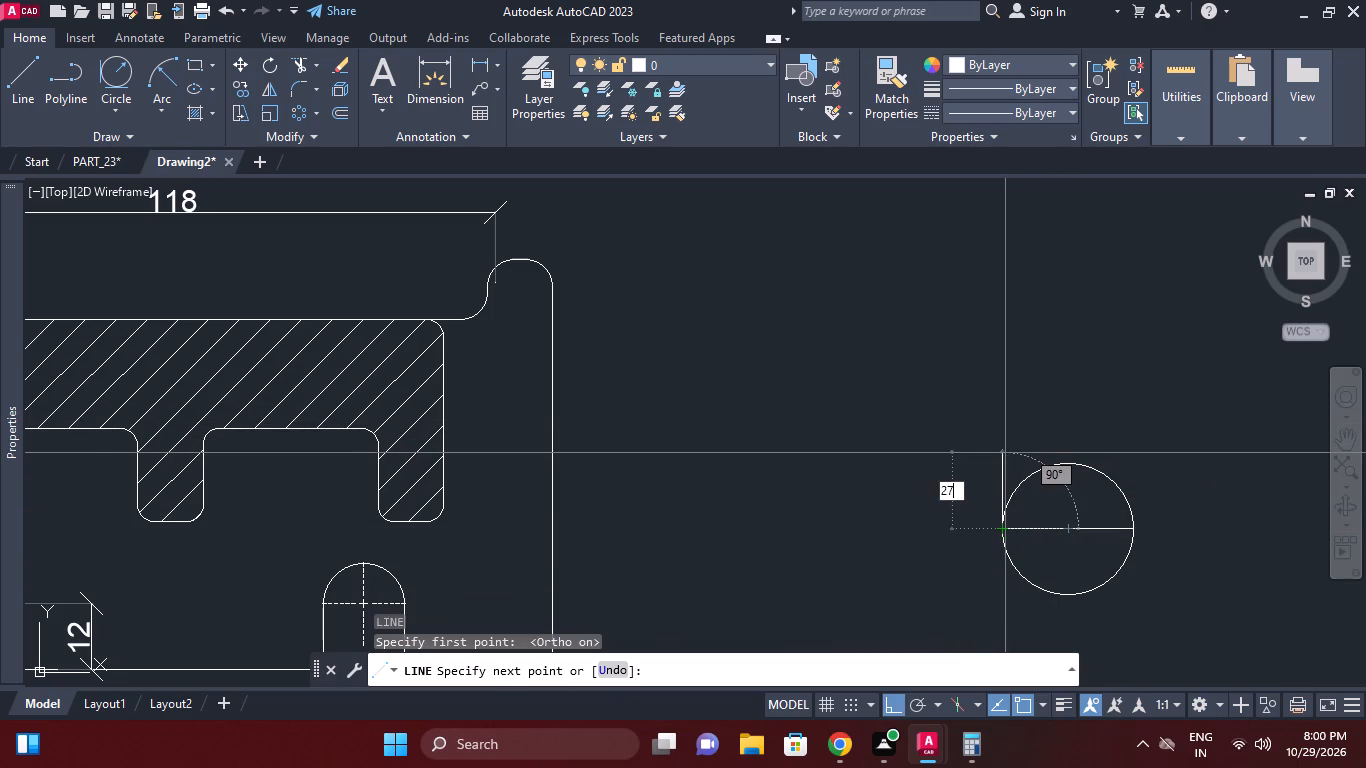
pyautogui.press('Return')
pyautogui.click(1175, 453)
pyautogui.press('space')
# Draw a 27-long vertical line up from the circle's right quadrant to the horizontal top line.
pyautogui.press('space')
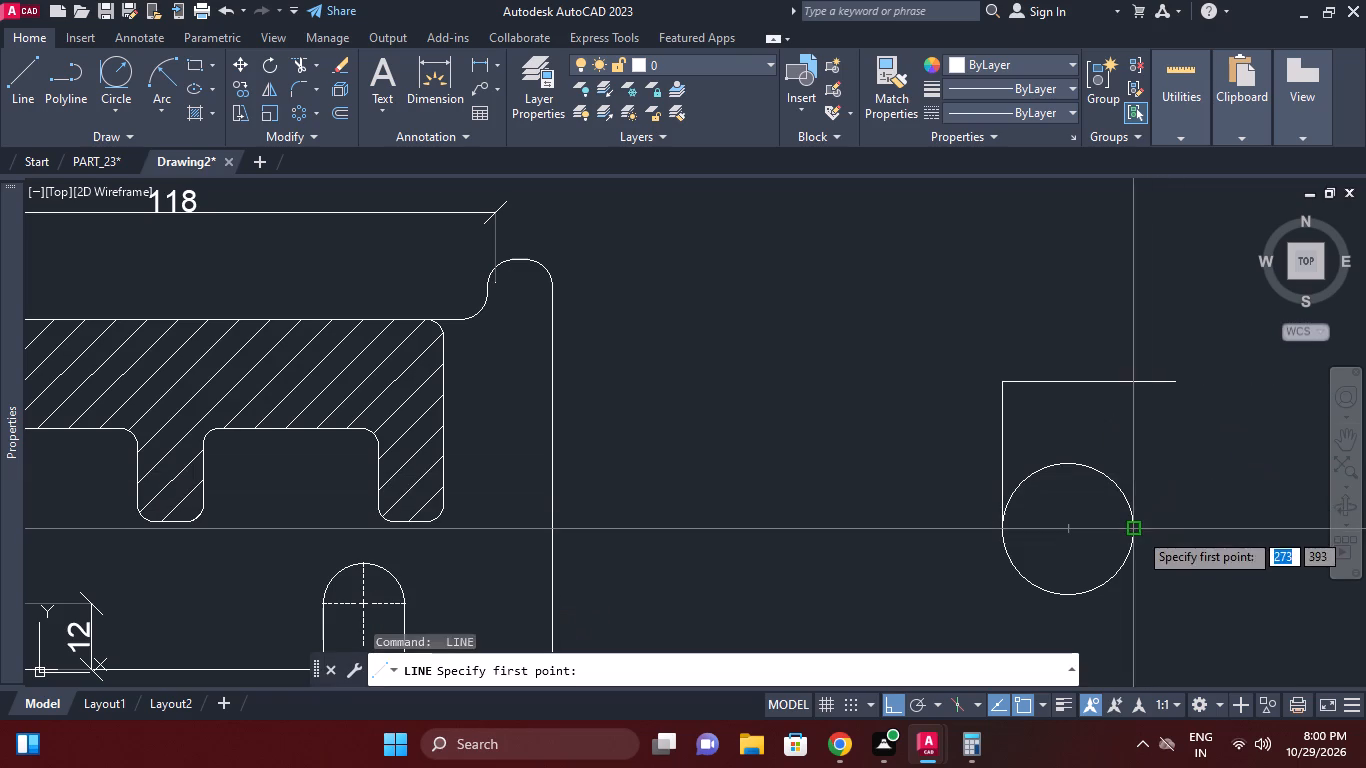
pyautogui.click(1138, 531)
pyautogui.press('2')
pyautogui.press('7')
pyautogui.press('Return')
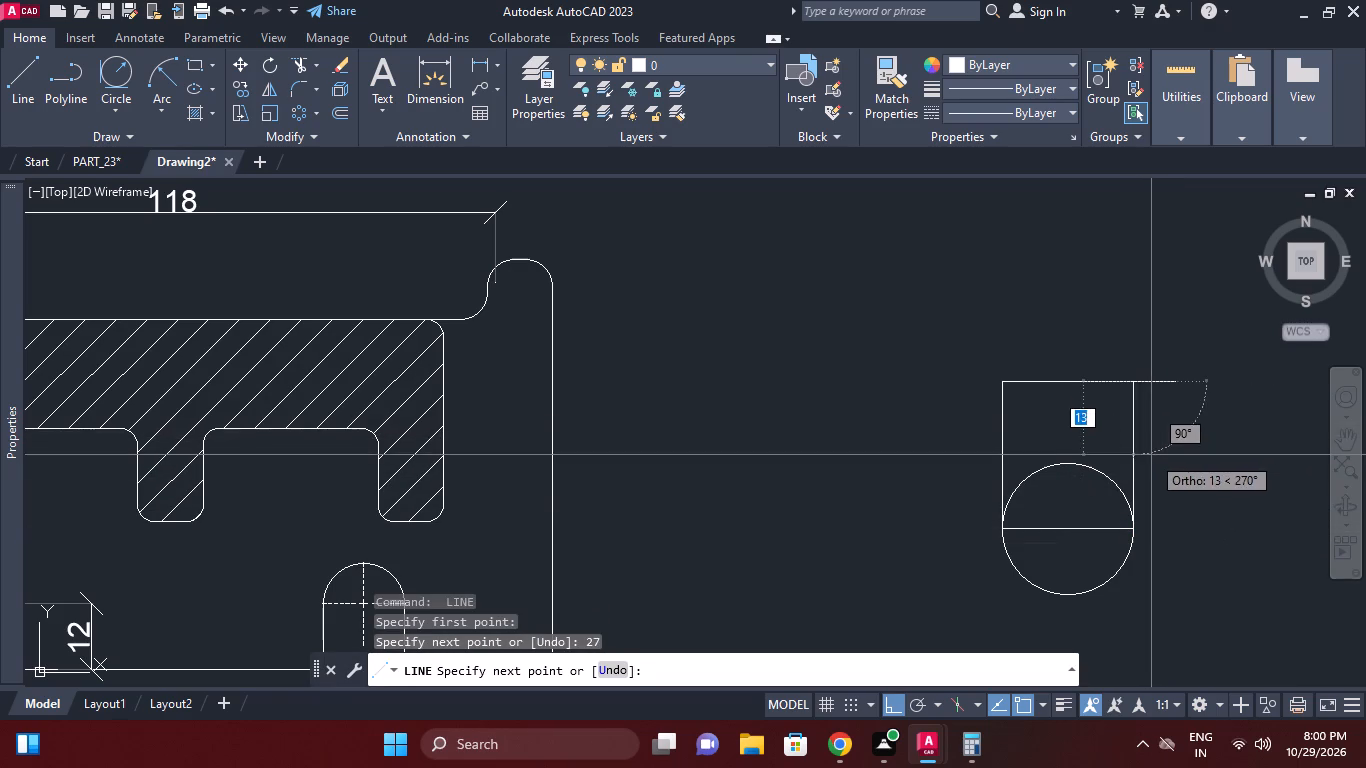
pyautogui.press('Escape')
# Trim the top line's overhang beyond the right vertical line and the circle's upper half inside the profile.
pyautogui.write('TR')
pyautogui.press('space')
pyautogui.press('space')
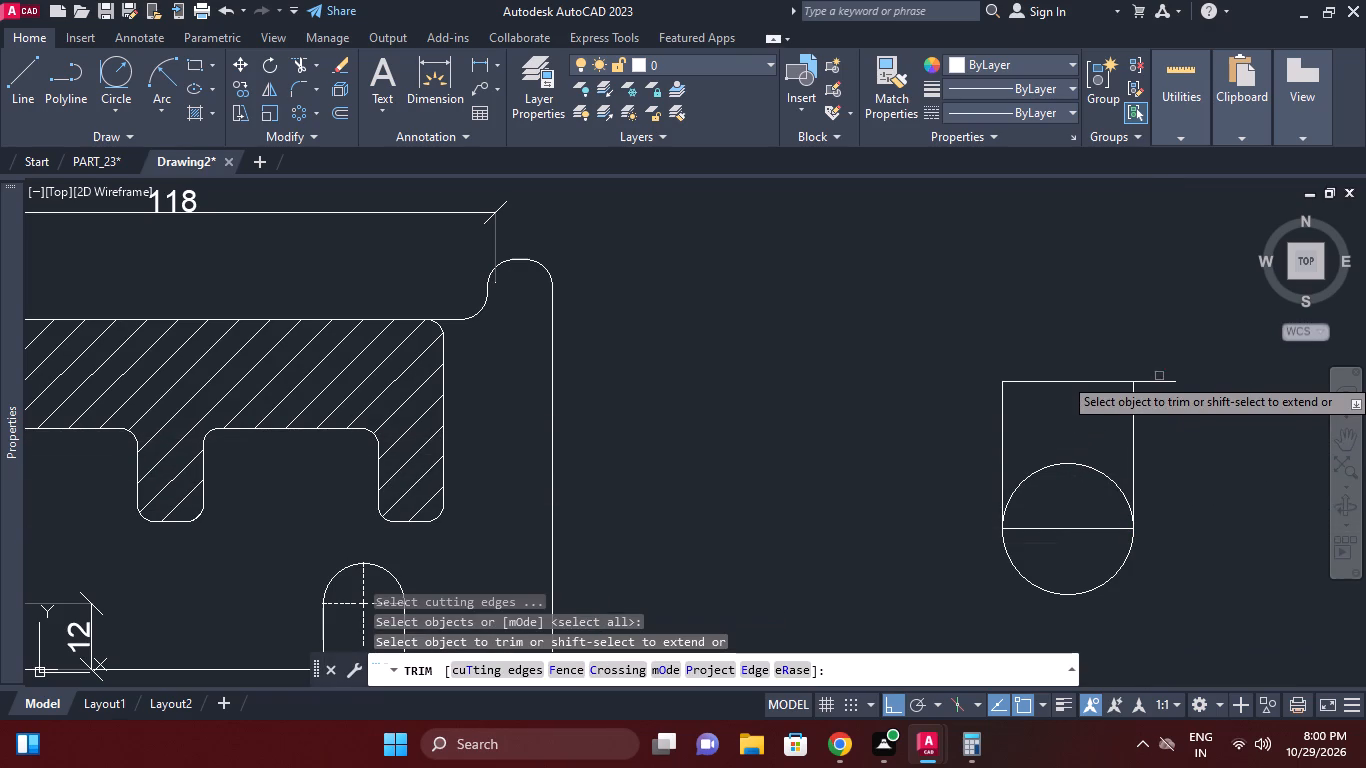
pyautogui.click(1159, 387)
pyautogui.click(1088, 451)
pyautogui.click(1178, 406)
pyautogui.click(1165, 362)
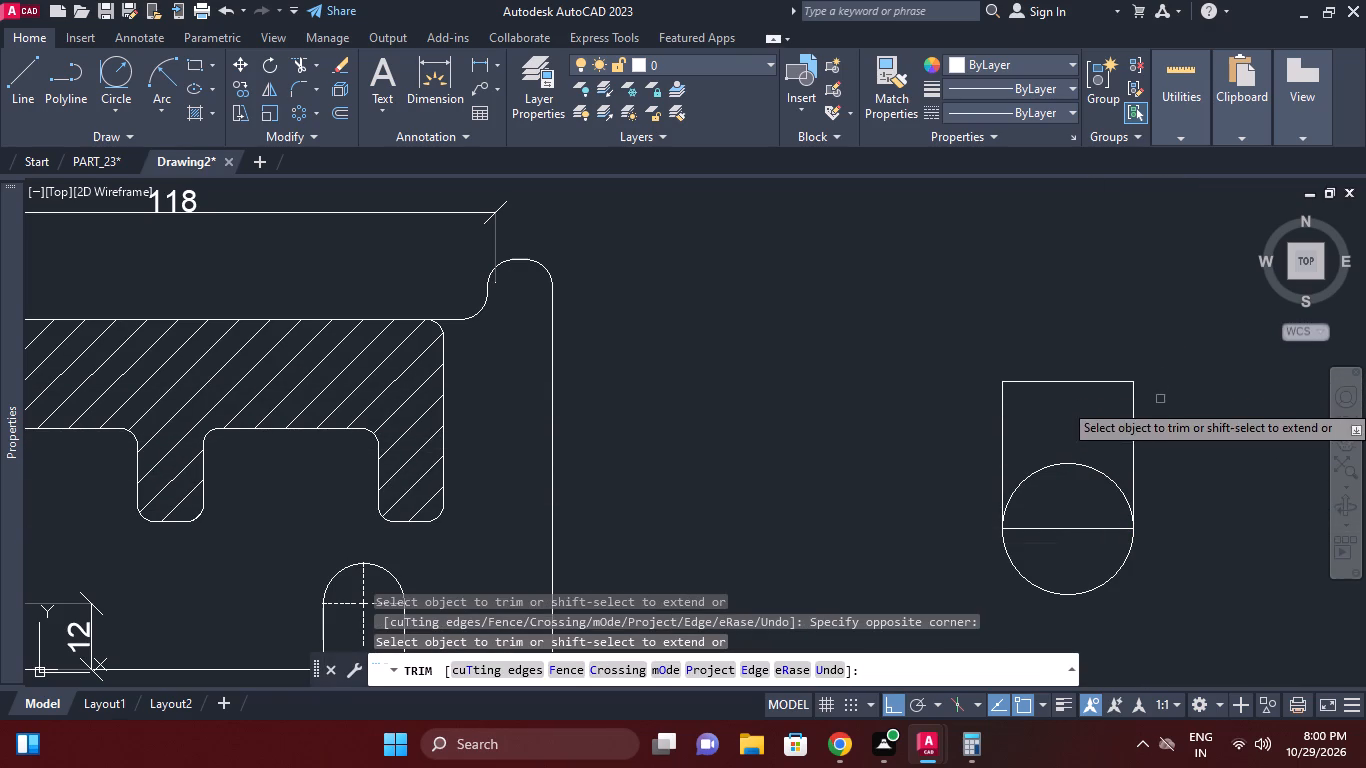
pyautogui.click(1066, 456)
pyautogui.click(1052, 475)
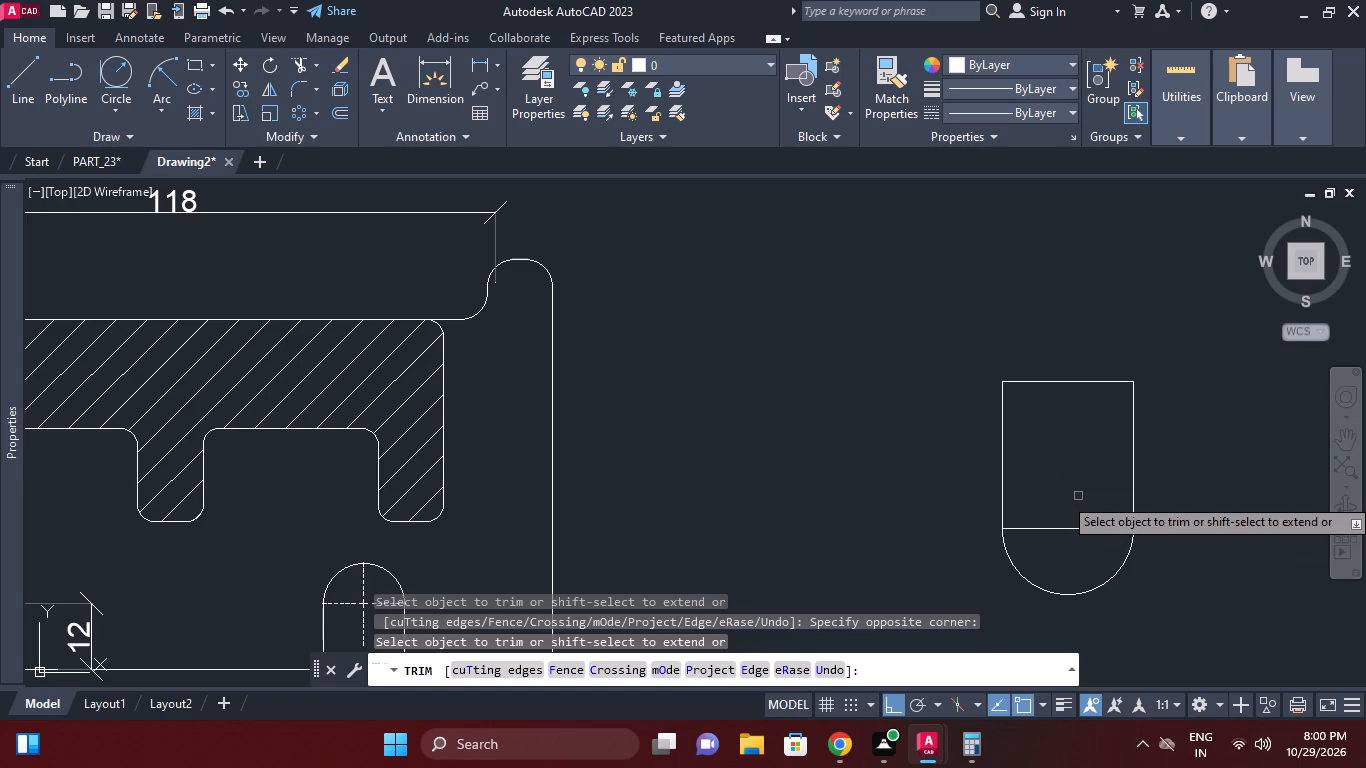
pyautogui.rightClick(1078, 496)
pyautogui.click(1170, 197)
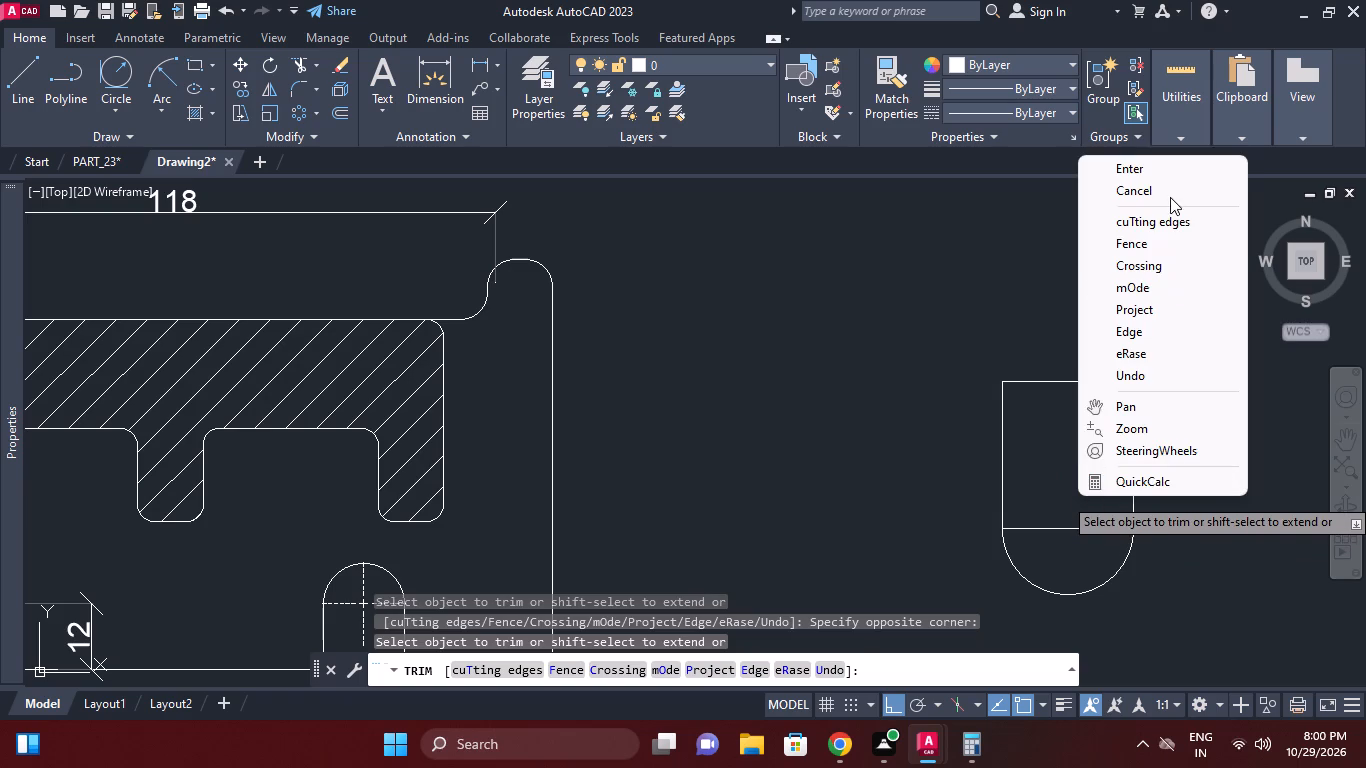
# Erase the horizontal diameter line inside the U-shaped profile.
pyautogui.click(1066, 523)
pyautogui.click(1057, 539)
pyautogui.press('e')
pyautogui.press('space')
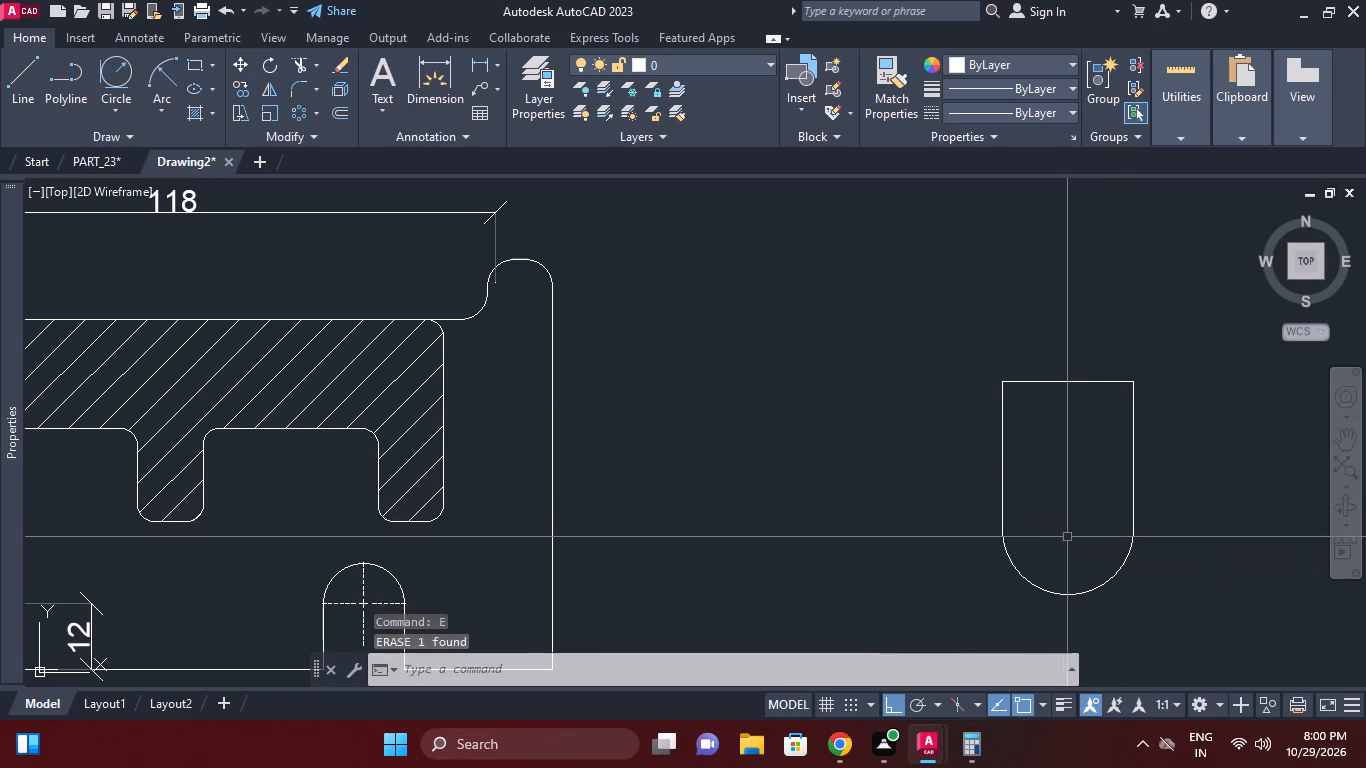
# Draw a circle of diameter 12 on the U-shaped profile's vertical centreline, slightly above the bottom arc's centre.
pyautogui.press('c')
pyautogui.press('space')
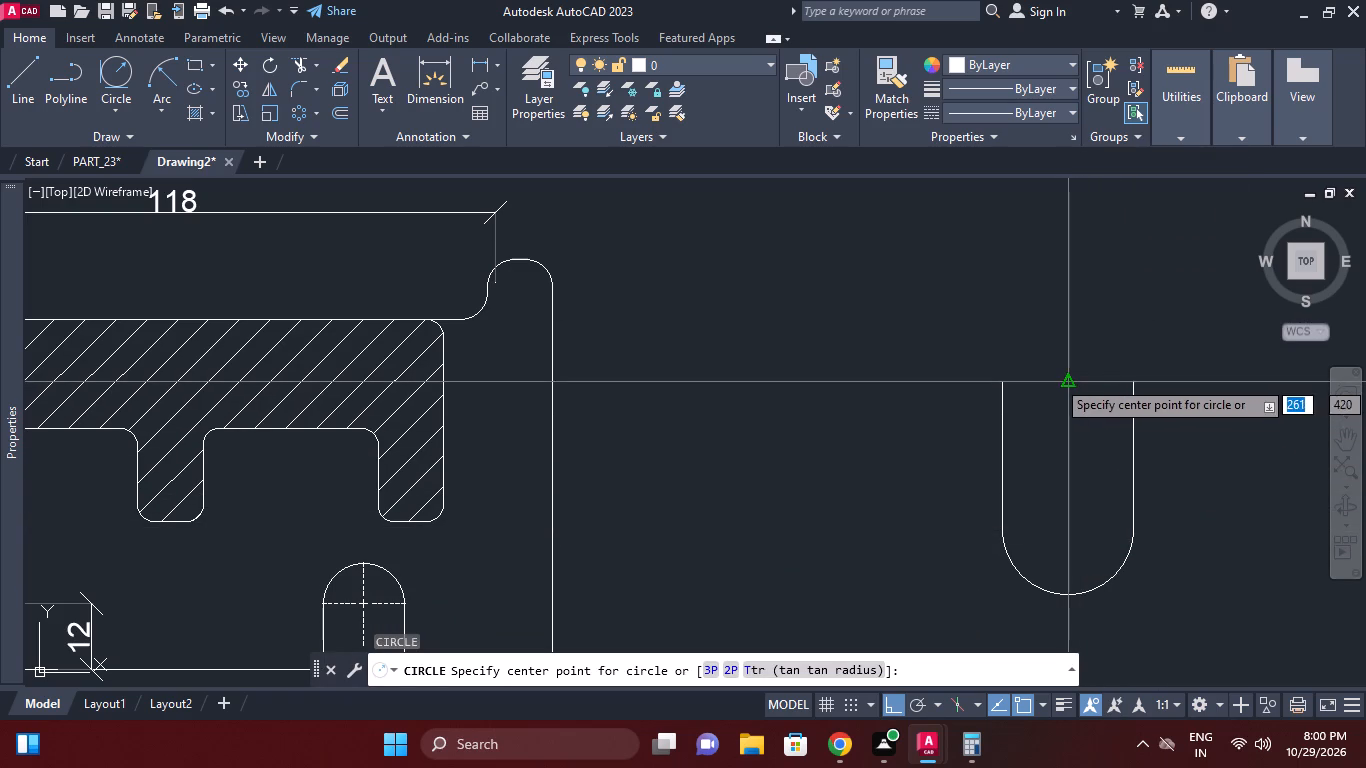
pyautogui.click(1066, 519)
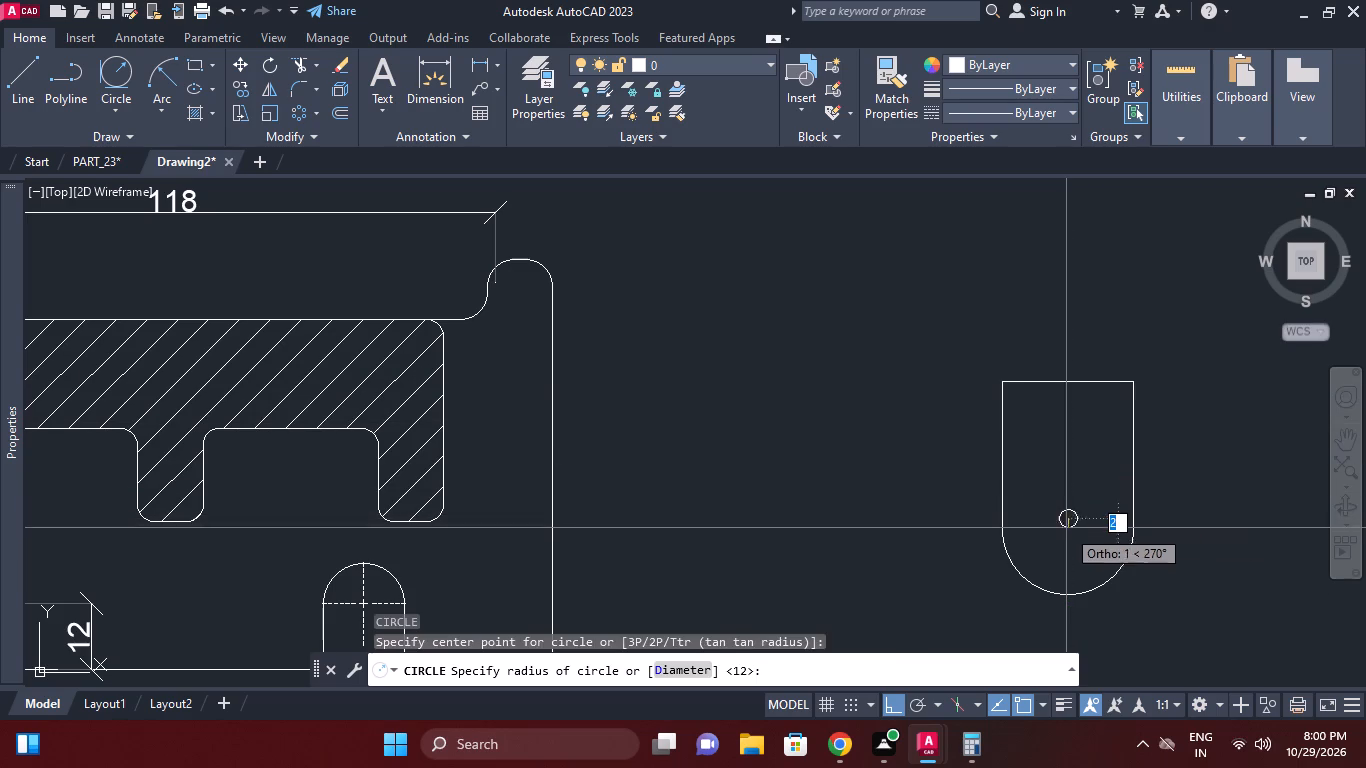
pyautogui.press('d')
pyautogui.press('space')
pyautogui.press('1')
pyautogui.press('2')
pyautogui.press('Return')
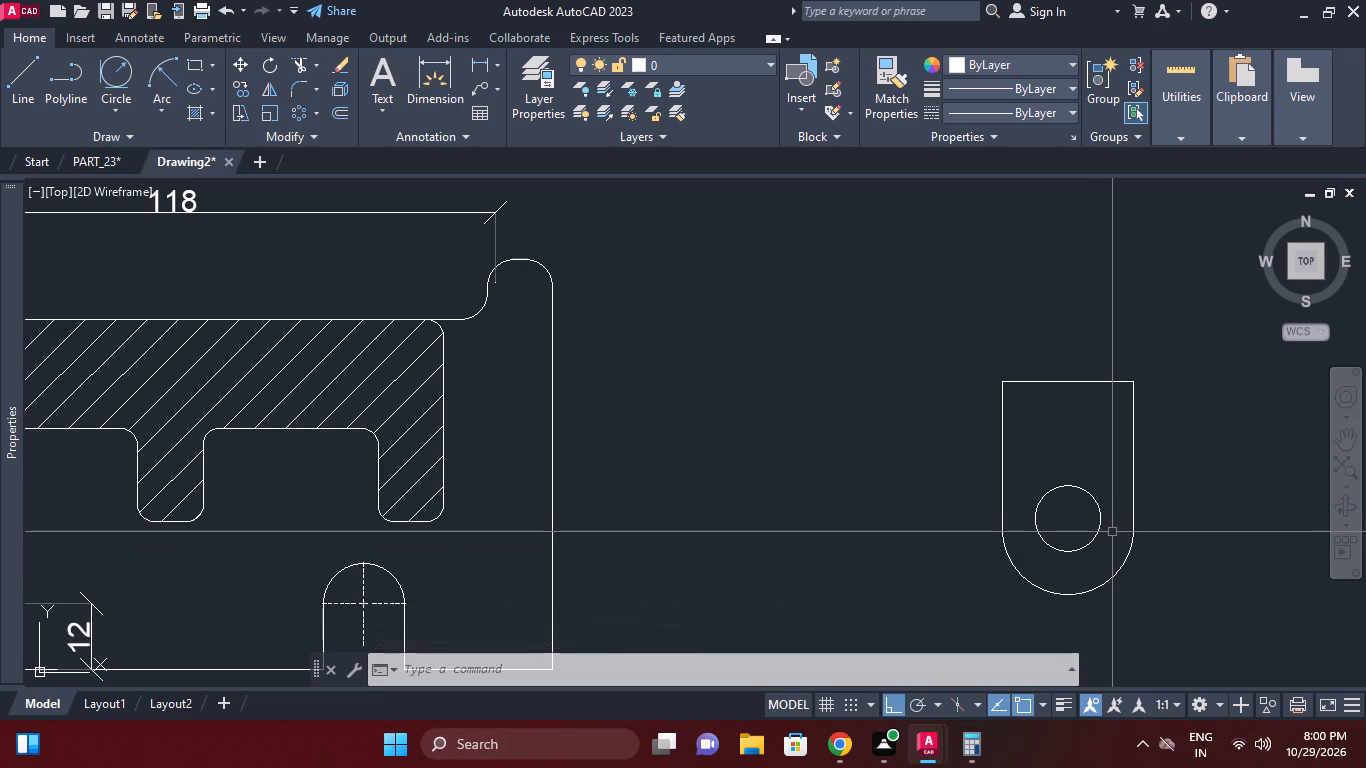
# Add a center mark to the 12-diameter circle in the U-shaped profile.
pyautogui.write('CM')
pyautogui.press('space')
pyautogui.click(1094, 507)
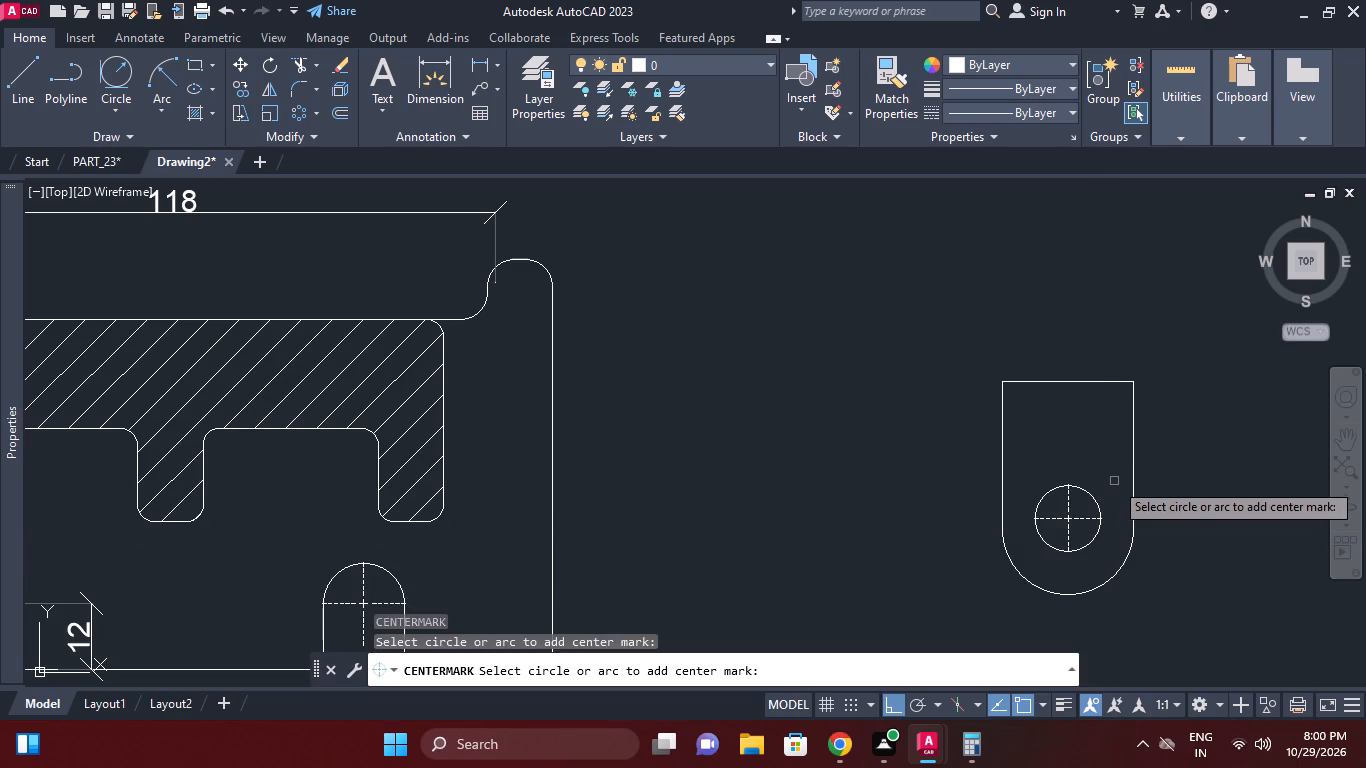
pyautogui.press('Escape')
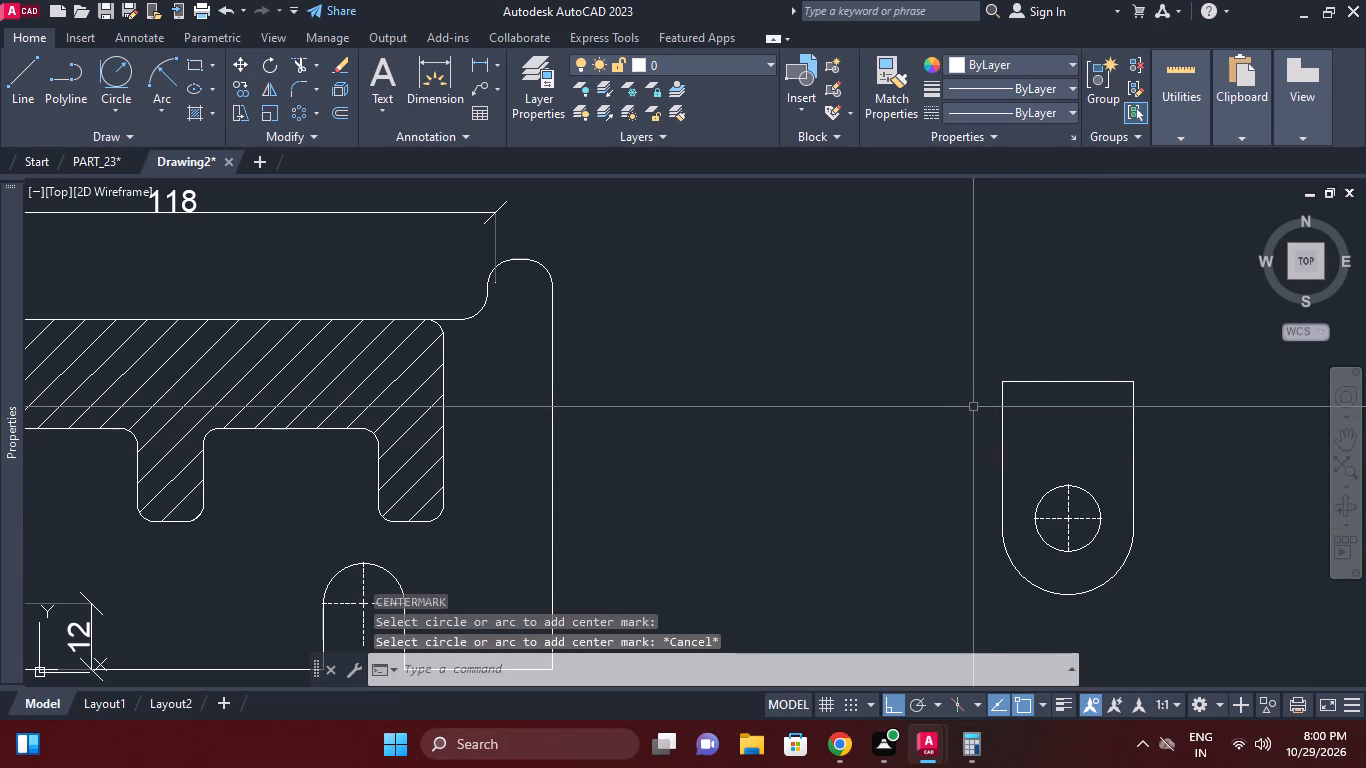
# Add a vertical linear dimension for the straight left edge, placed to the left of the U-shaped profile.
pyautogui.press('d')
pyautogui.write('LI')
pyautogui.press('space')
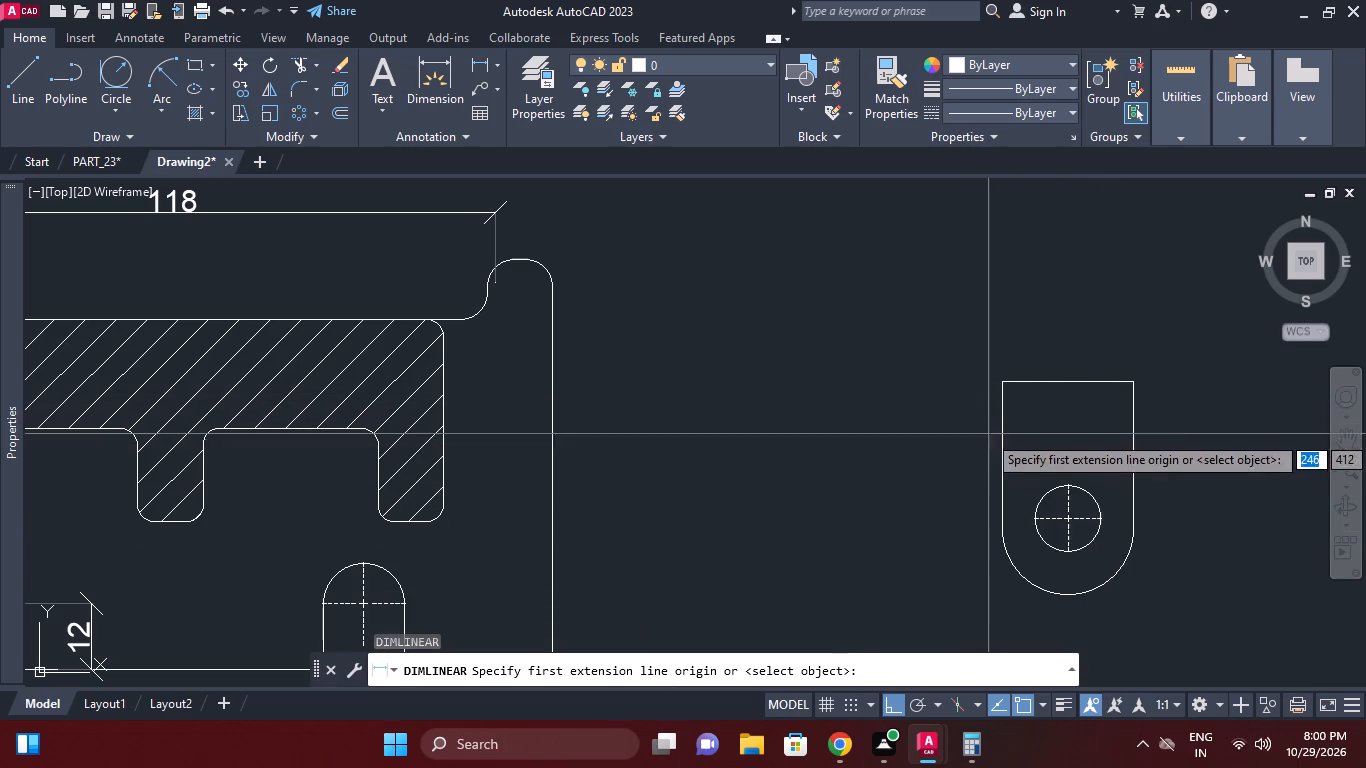
pyautogui.click(1002, 536)
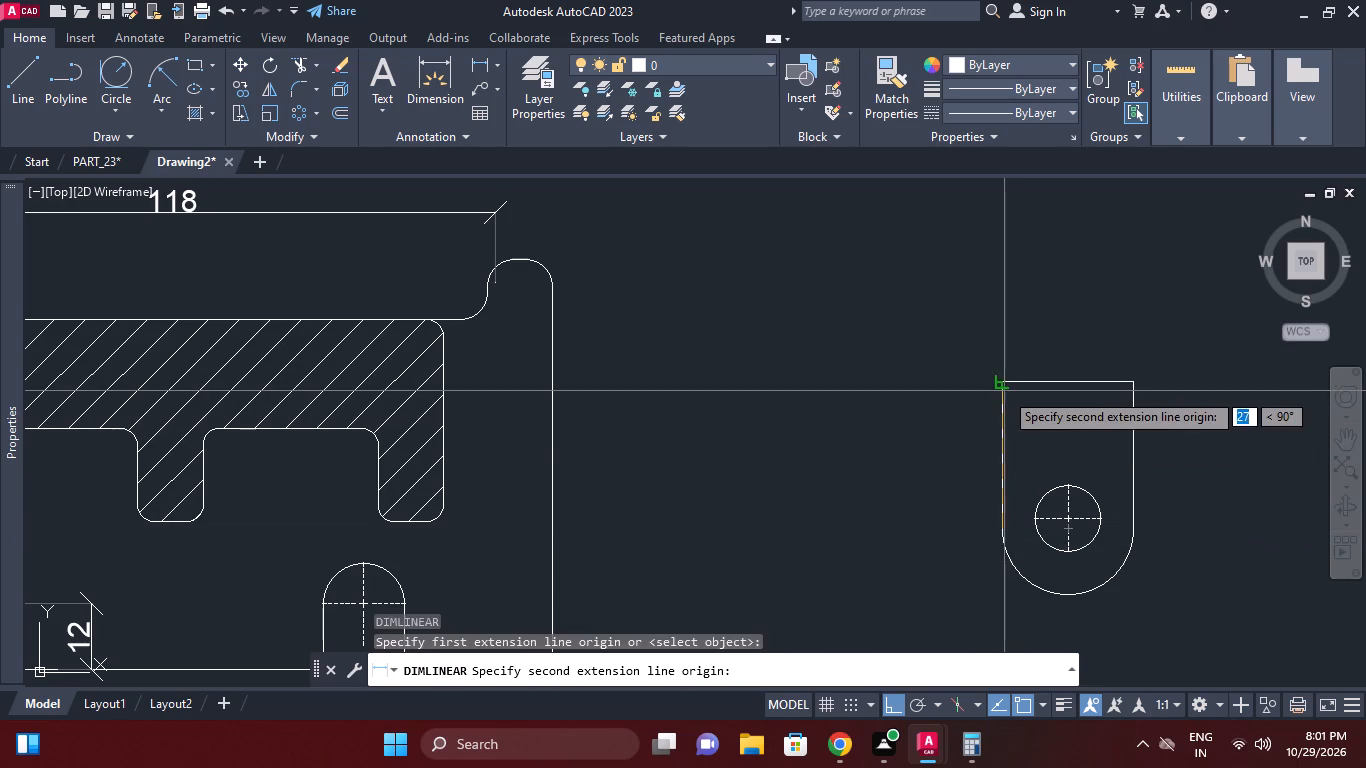
pyautogui.click(1004, 389)
pyautogui.click(945, 417)
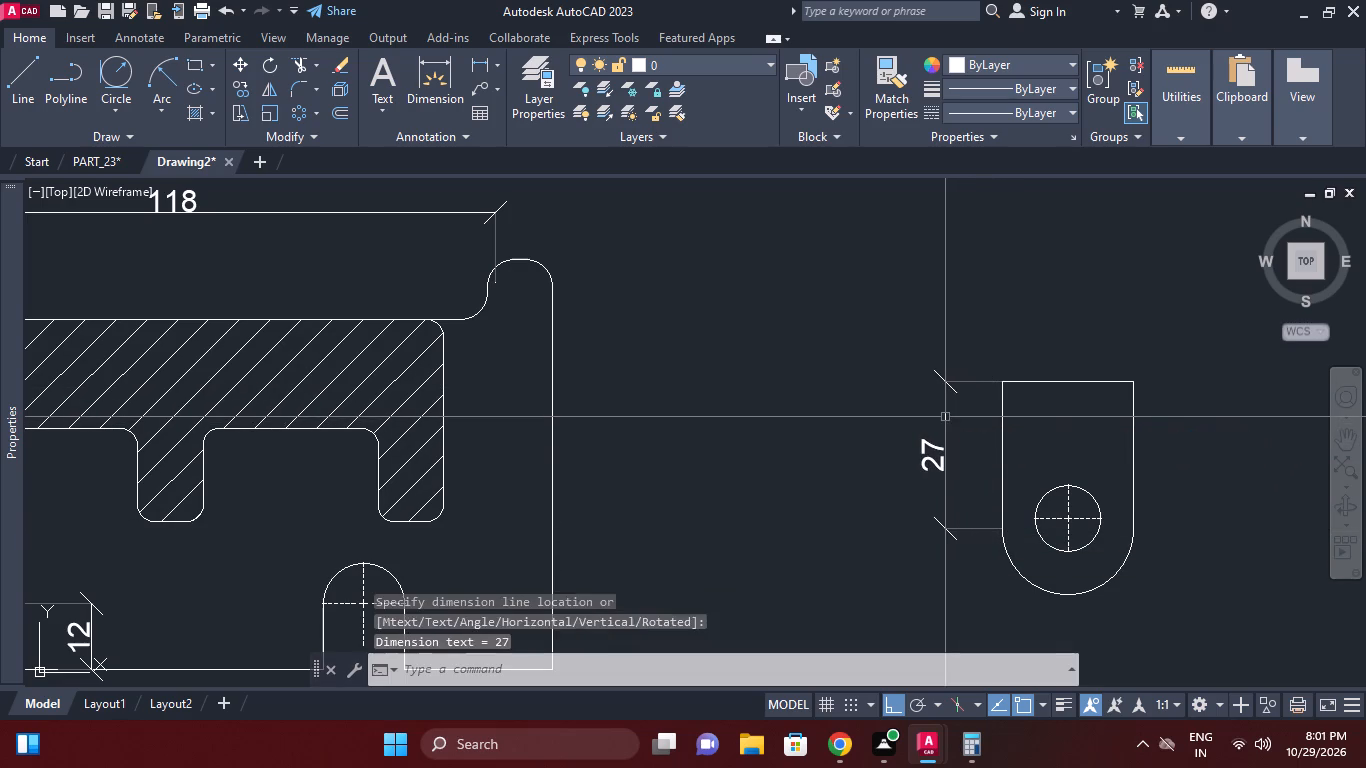
pyautogui.press('Escape')
# Add a radius dimension to the U-shaped profile's bottom arc, with its text outside at the lower right.
pyautogui.press('d')
pyautogui.press('m')
pyautogui.press('r')
pyautogui.press('space')
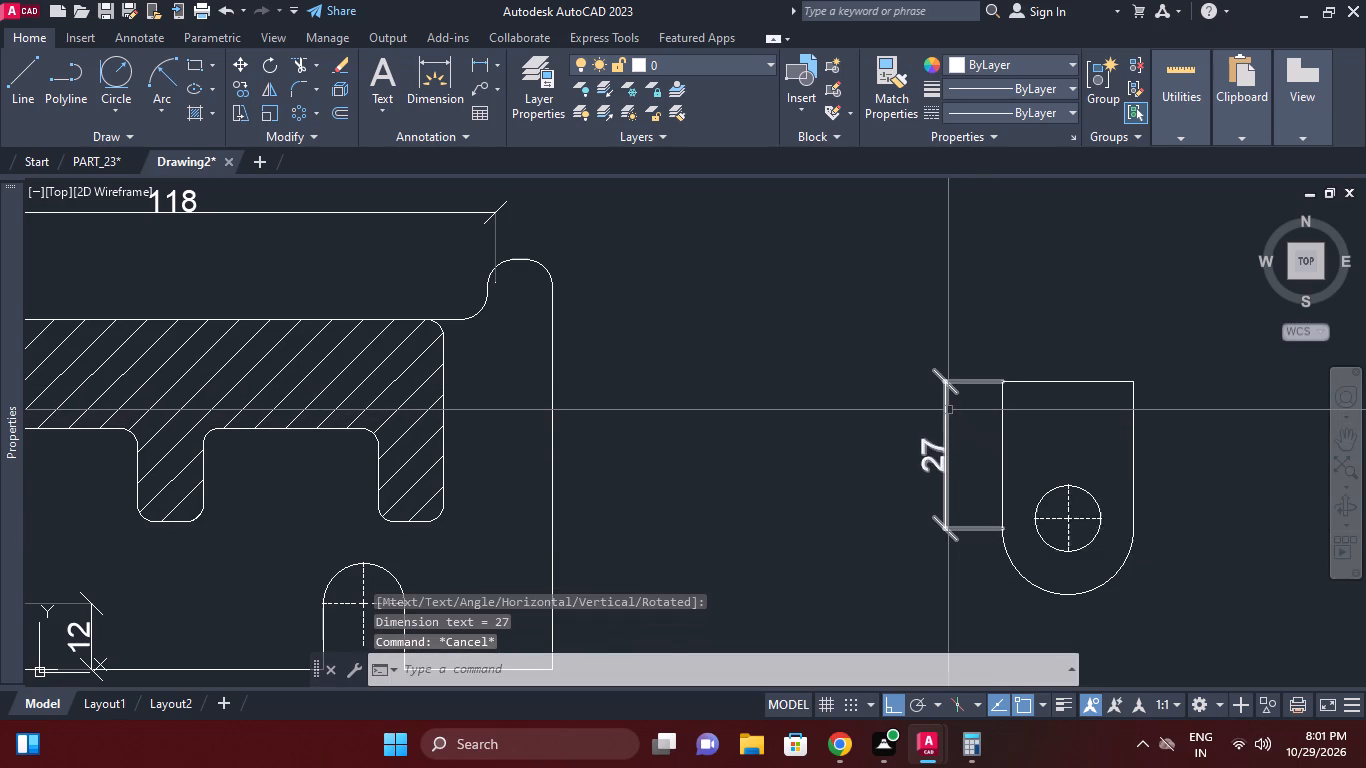
pyautogui.press('Escape')
pyautogui.press('d')
pyautogui.press('i')
pyautogui.press('m')
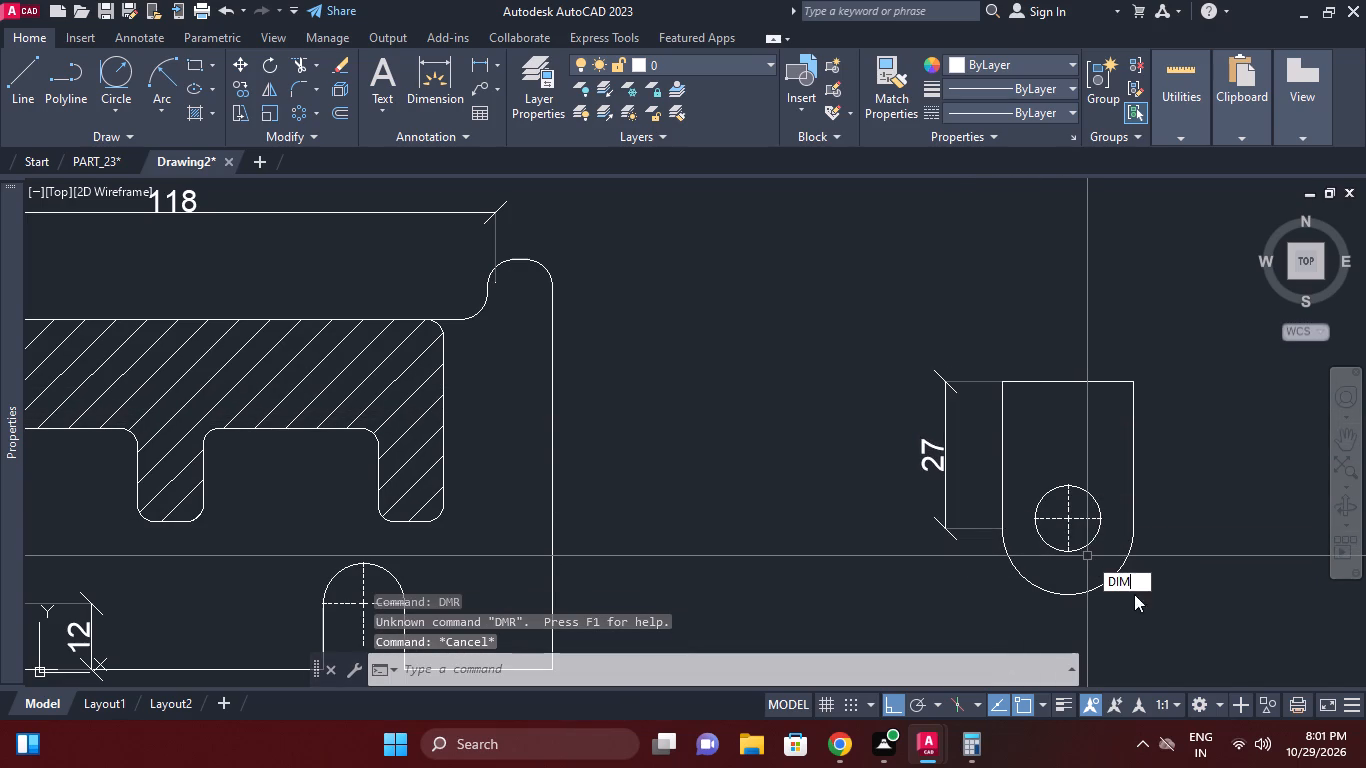
pyautogui.press('r')
pyautogui.press('space')
pyautogui.click(1117, 575)
pyautogui.click(1133, 598)
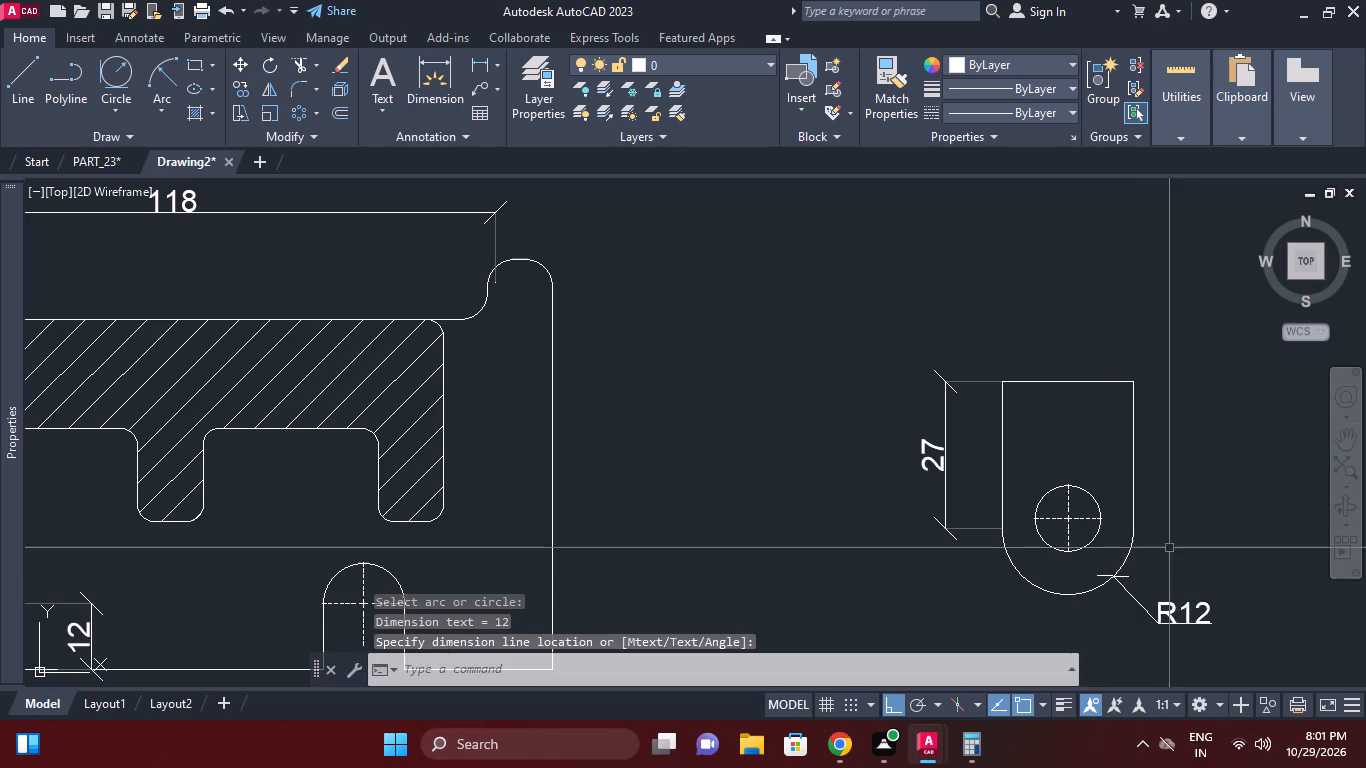
# Draw a rectangular border enclosing all the bracket views and the small U-shaped detail.
pyautogui.scroll(-5, 1182, 506)
pyautogui.moveTo(1193, 501); pyautogui.dragTo(1142, 518, button='middle')
pyautogui.moveTo(1102, 446); pyautogui.dragTo(1022, 479, button='middle')
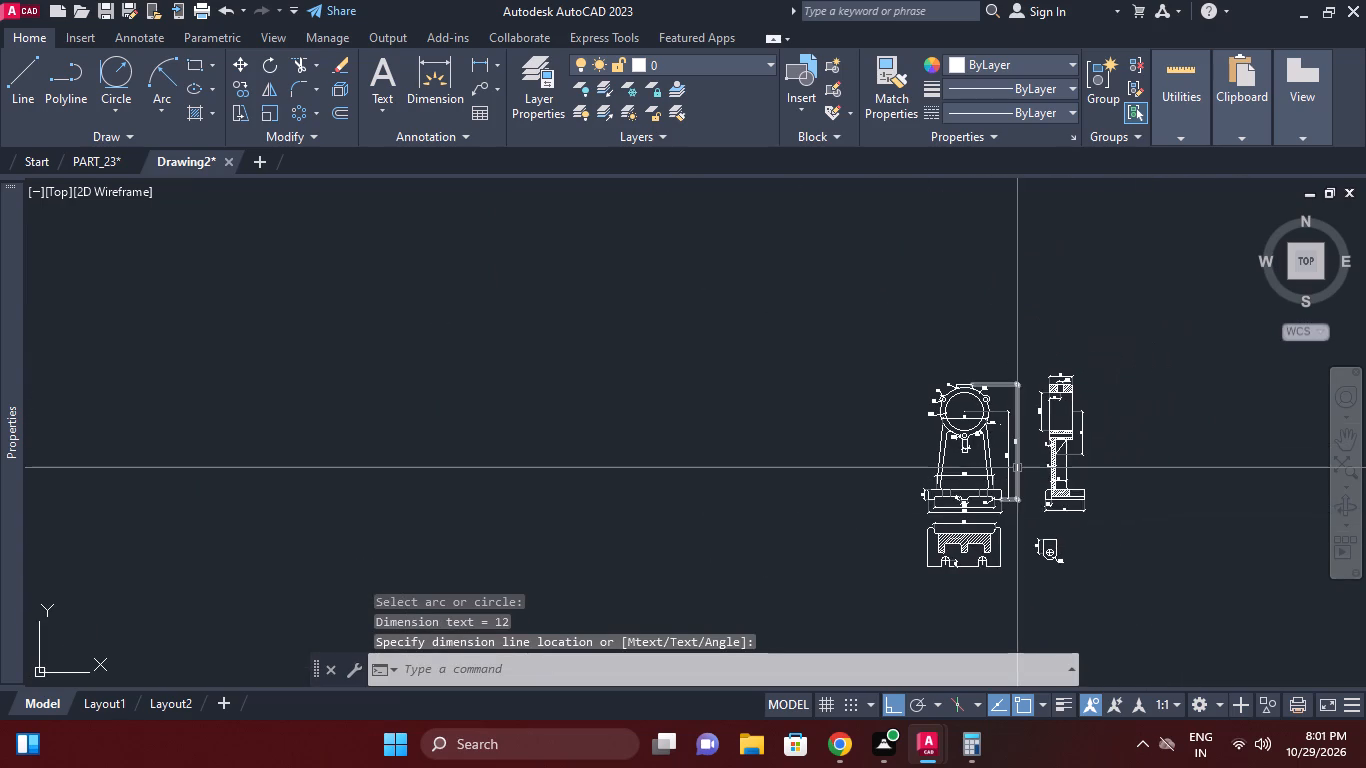
pyautogui.scroll(1, 1017, 468)
pyautogui.write('RE')
pyautogui.press('c')
pyautogui.press('space')
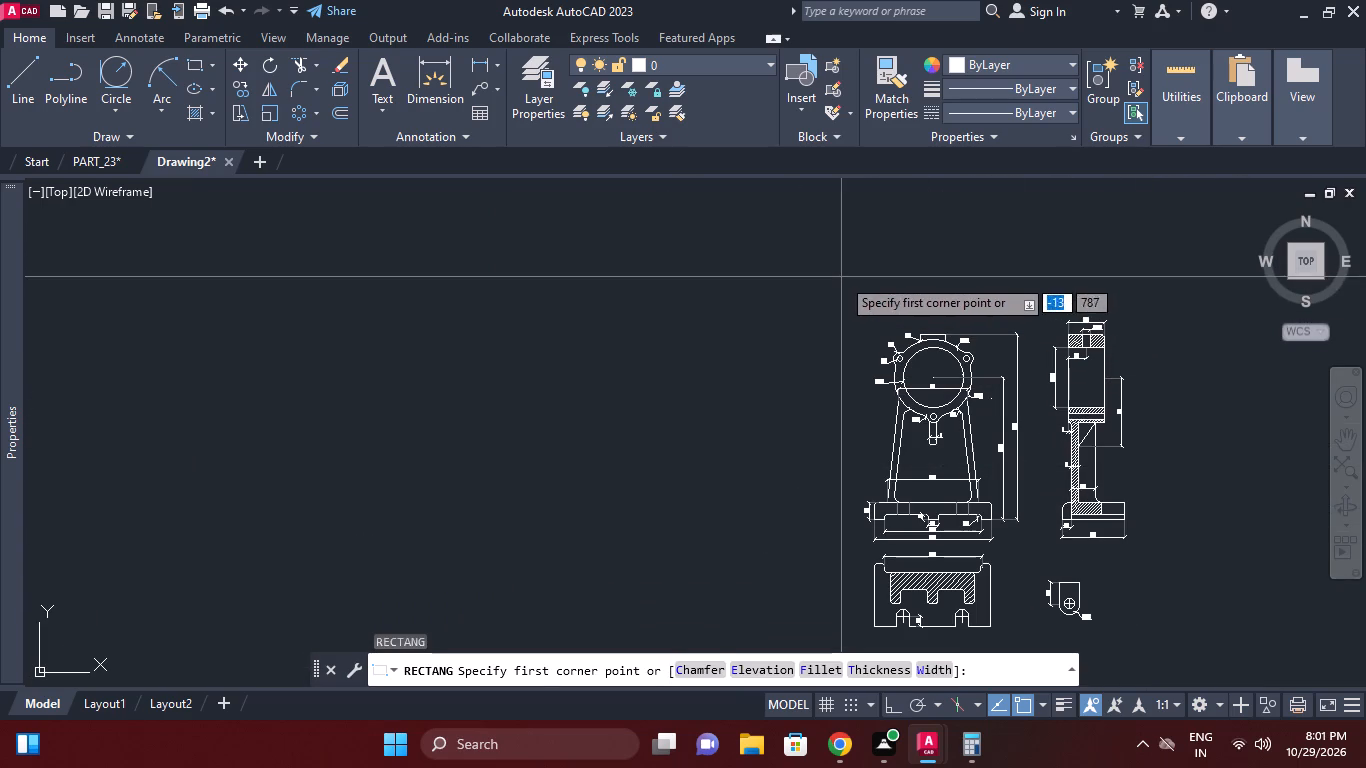
pyautogui.click(841, 277)
pyautogui.moveTo(1066, 523); pyautogui.dragTo(1049, 424, button='middle')
pyautogui.click(1112, 565)
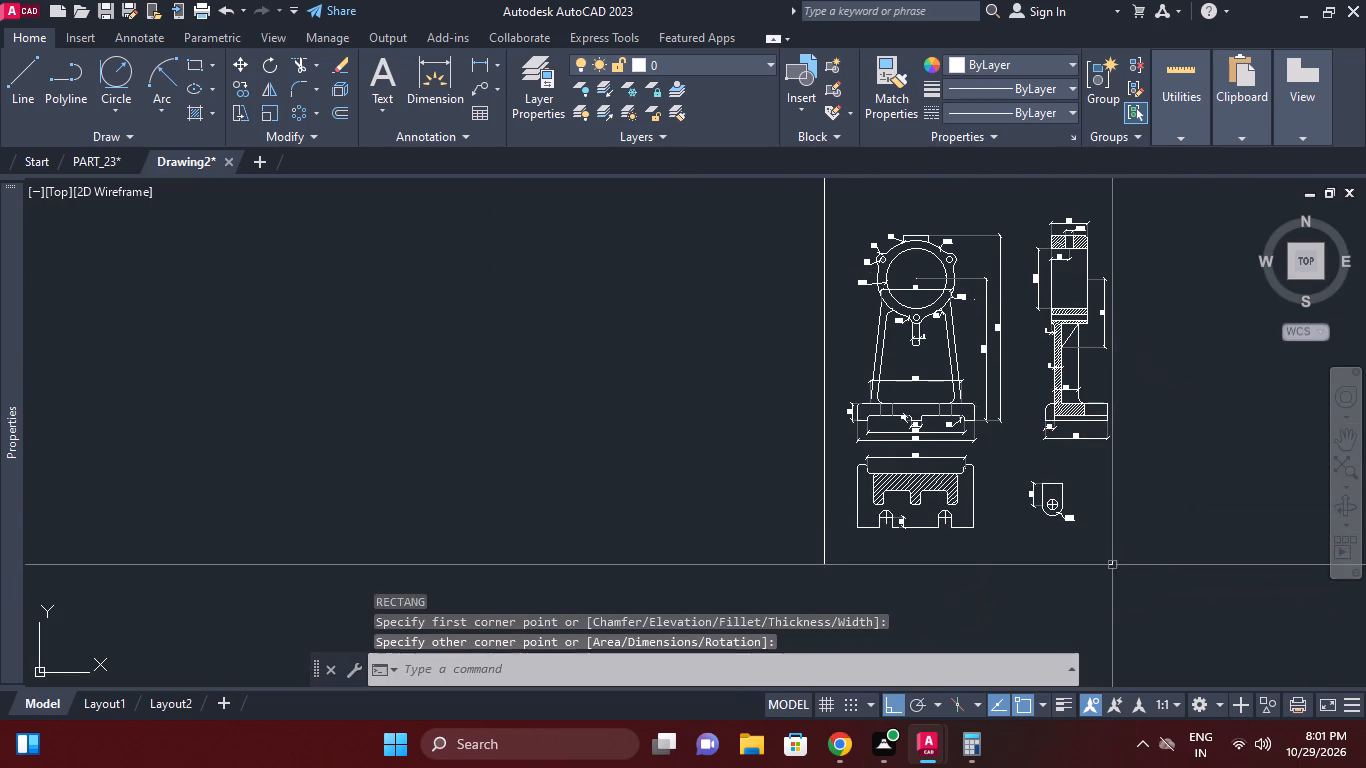
# Save the drawing as PART_24 in the fuji_Work folder.
pyautogui.moveTo(1155, 502); pyautogui.dragTo(1156, 538, button='middle')
pyautogui.hotkey('ctrl', 's')
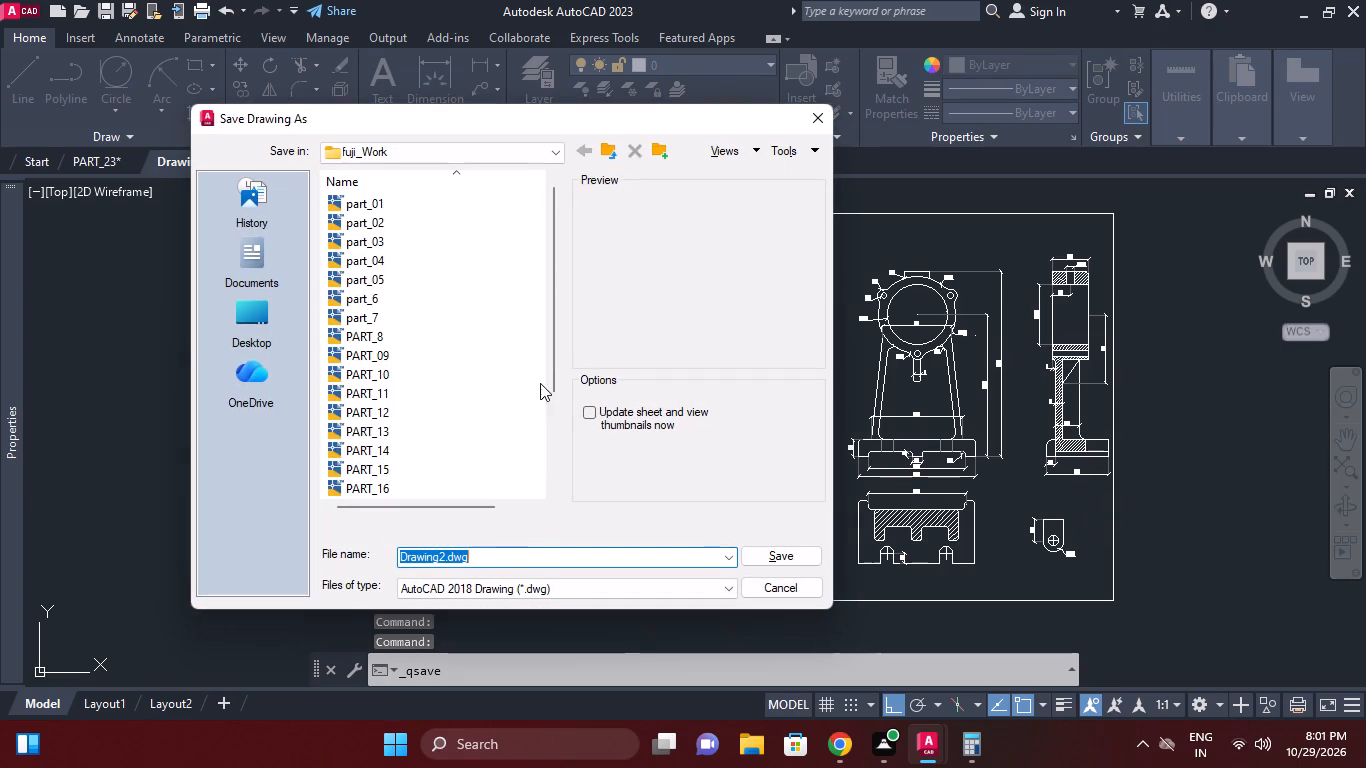
pyautogui.scroll(-8, 493, 459)
pyautogui.click(419, 490)
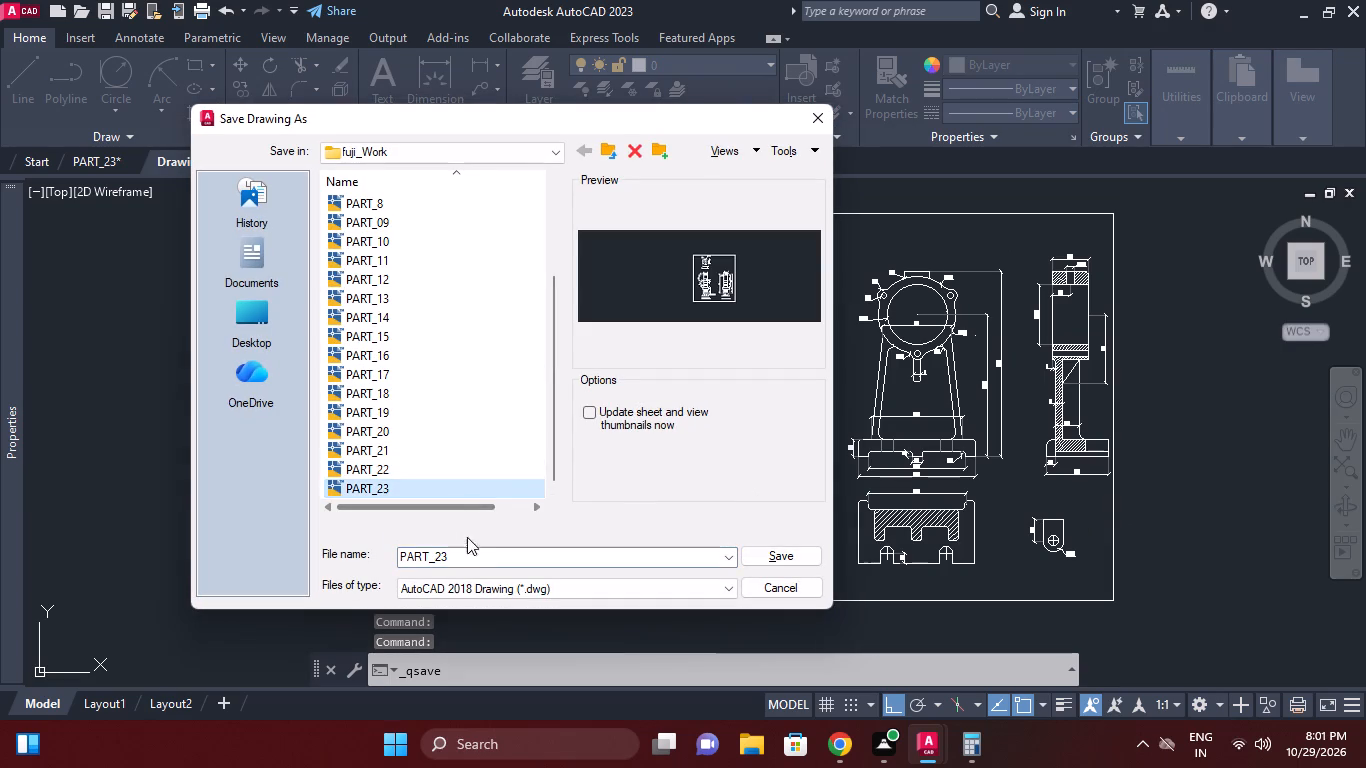
pyautogui.click(466, 550)
pyautogui.click(466, 563)
pyautogui.press('BackSpace')
pyautogui.press('4')
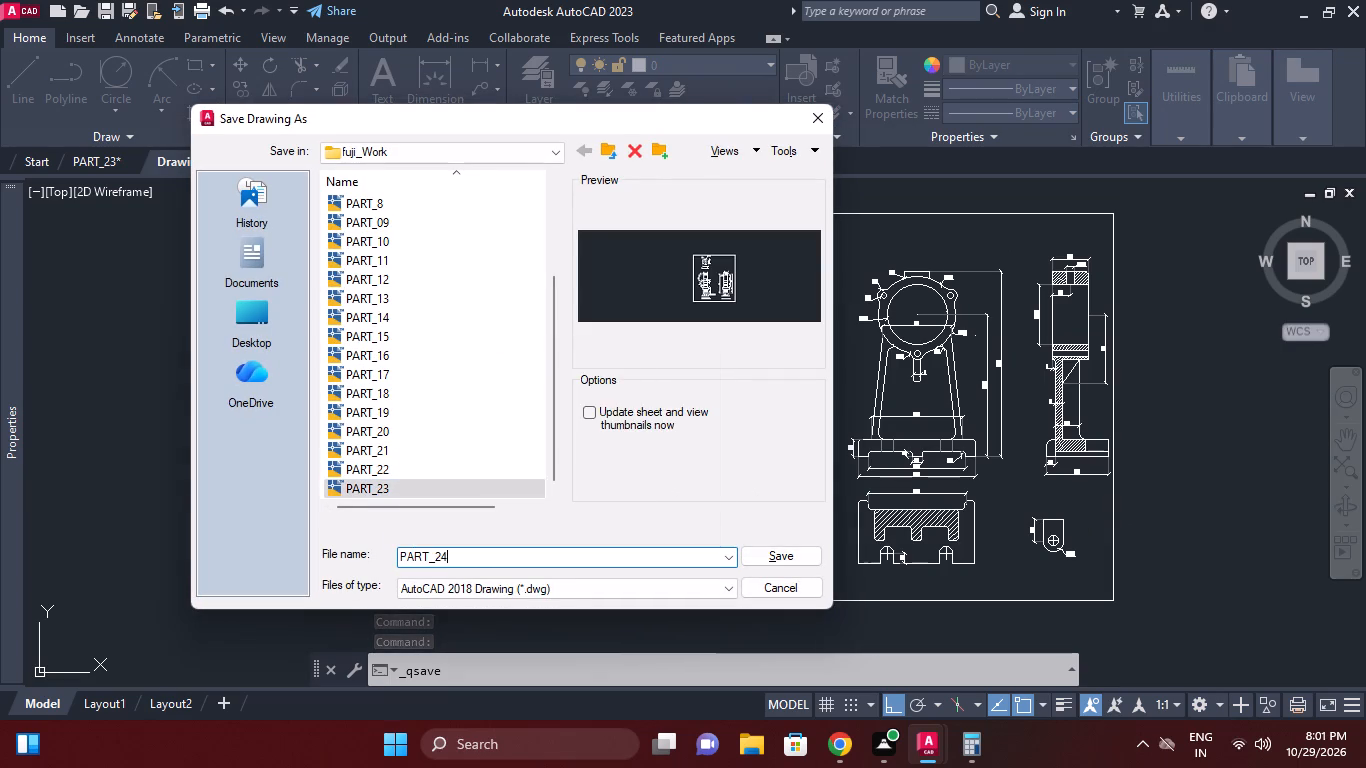
pyautogui.press('Return')
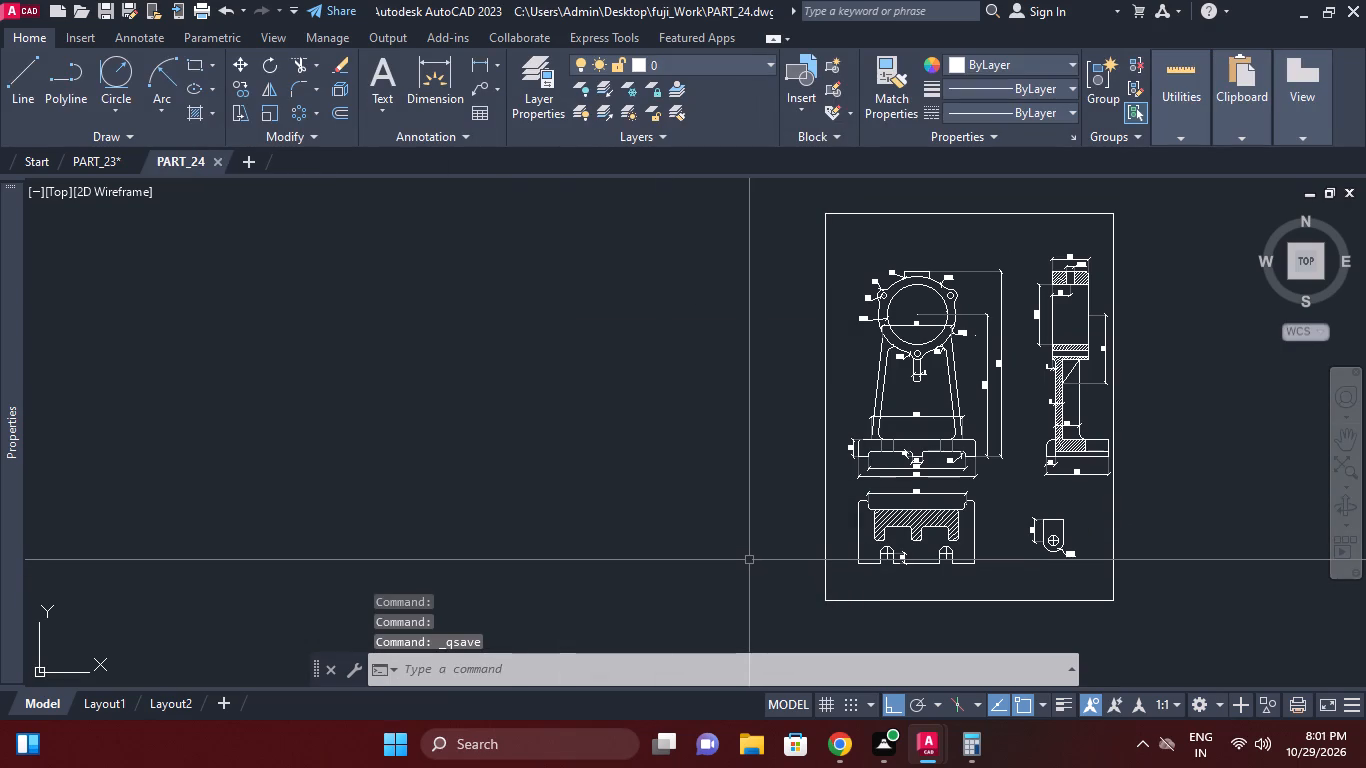
# Set up a centred plot with the DWG To PDF.pc3 plotter, using a window around the rectangular border as the plot area.
pyautogui.hotkey('ctrl', 'p')
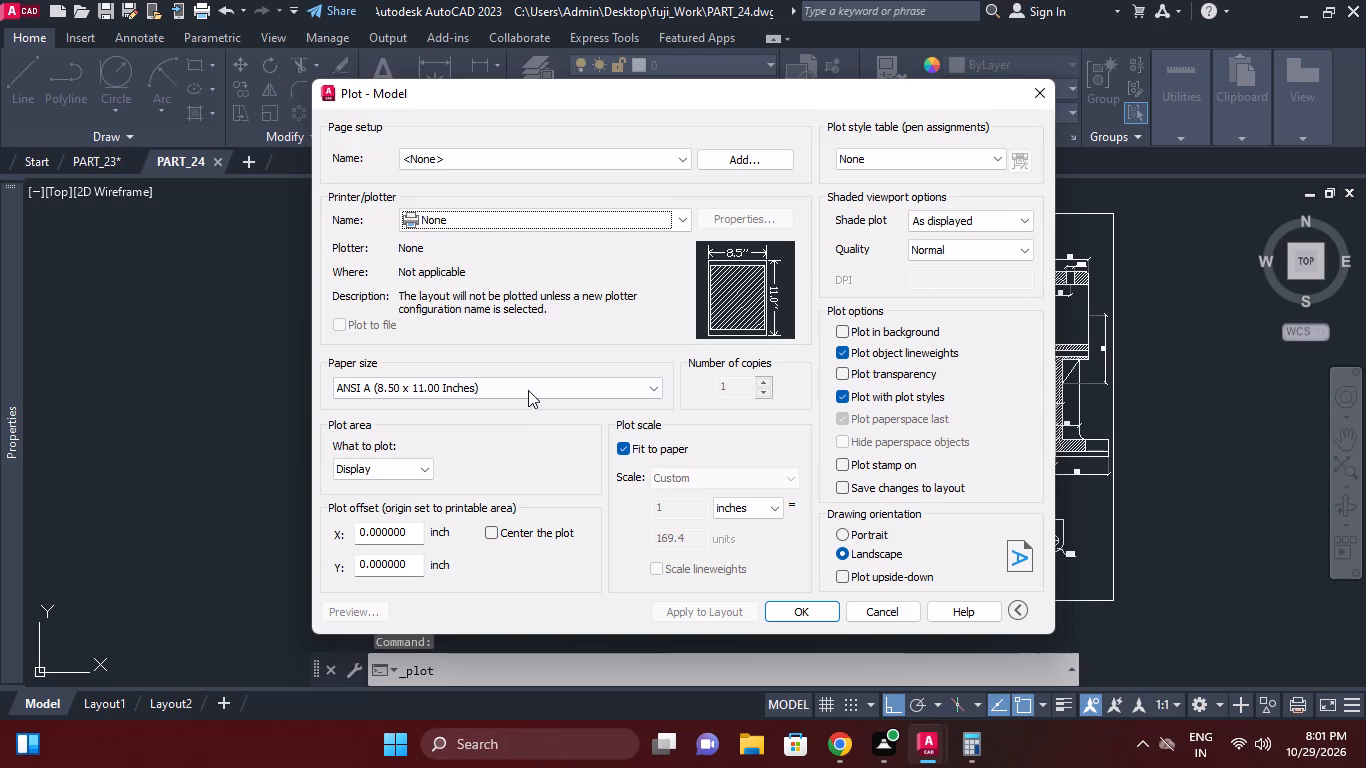
pyautogui.click(528, 390)
pyautogui.click(724, 206)
pyautogui.click(663, 162)
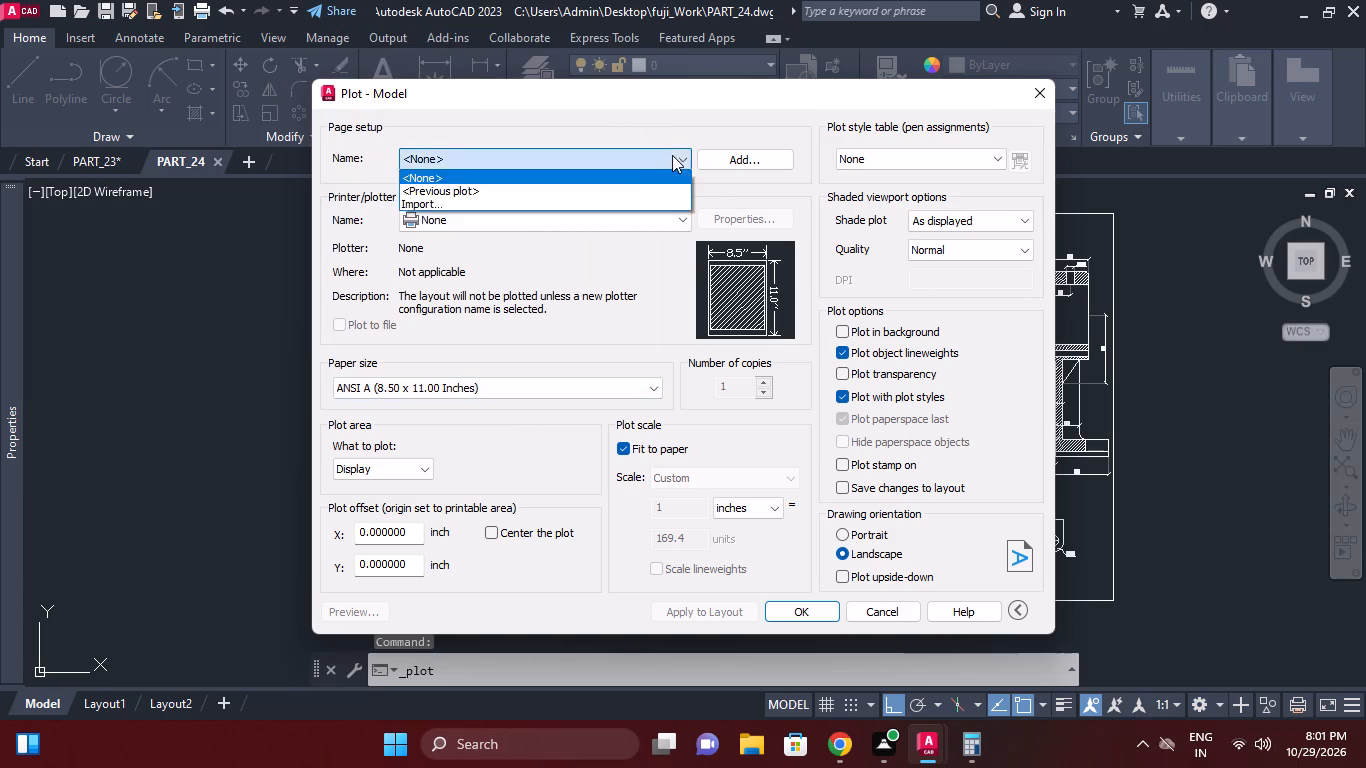
pyautogui.click(550, 297)
pyautogui.click(535, 212)
pyautogui.click(486, 457)
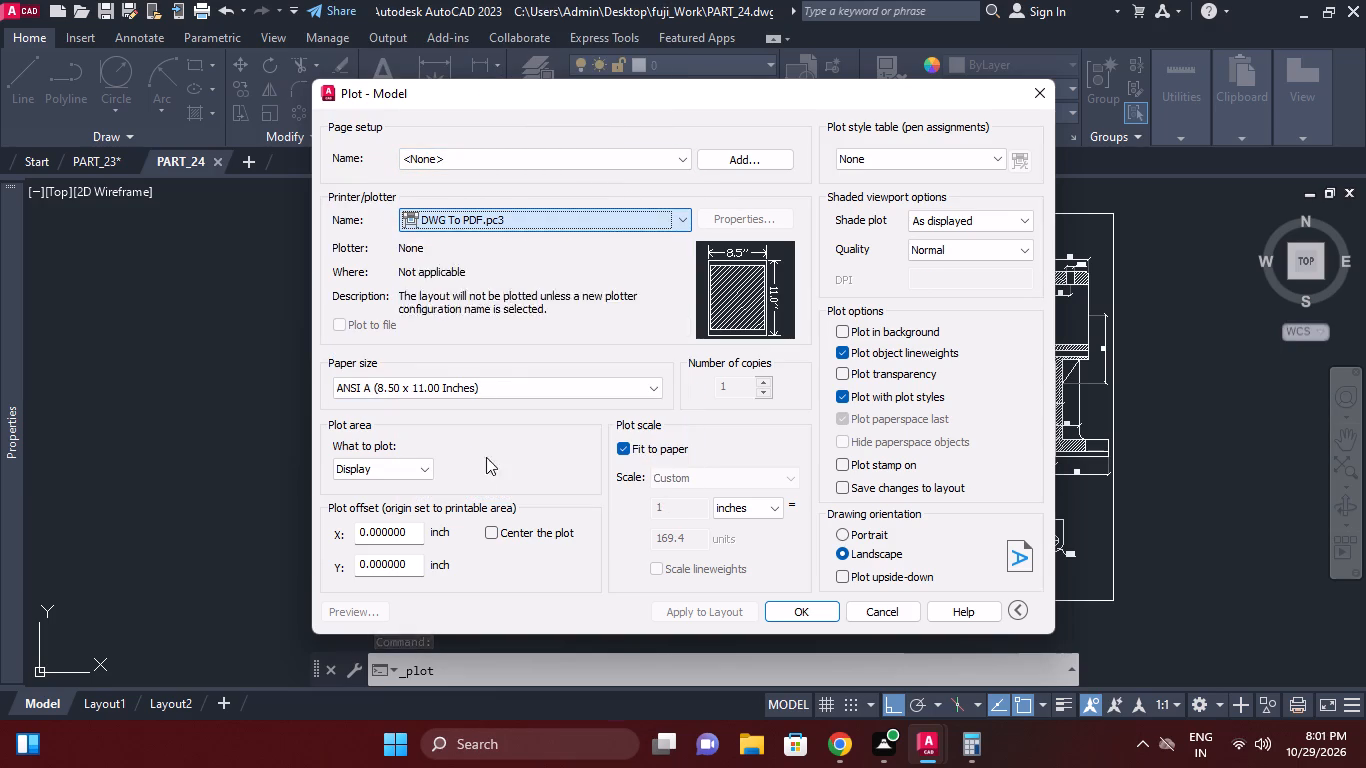
pyautogui.click(515, 536)
pyautogui.click(397, 464)
pyautogui.click(413, 531)
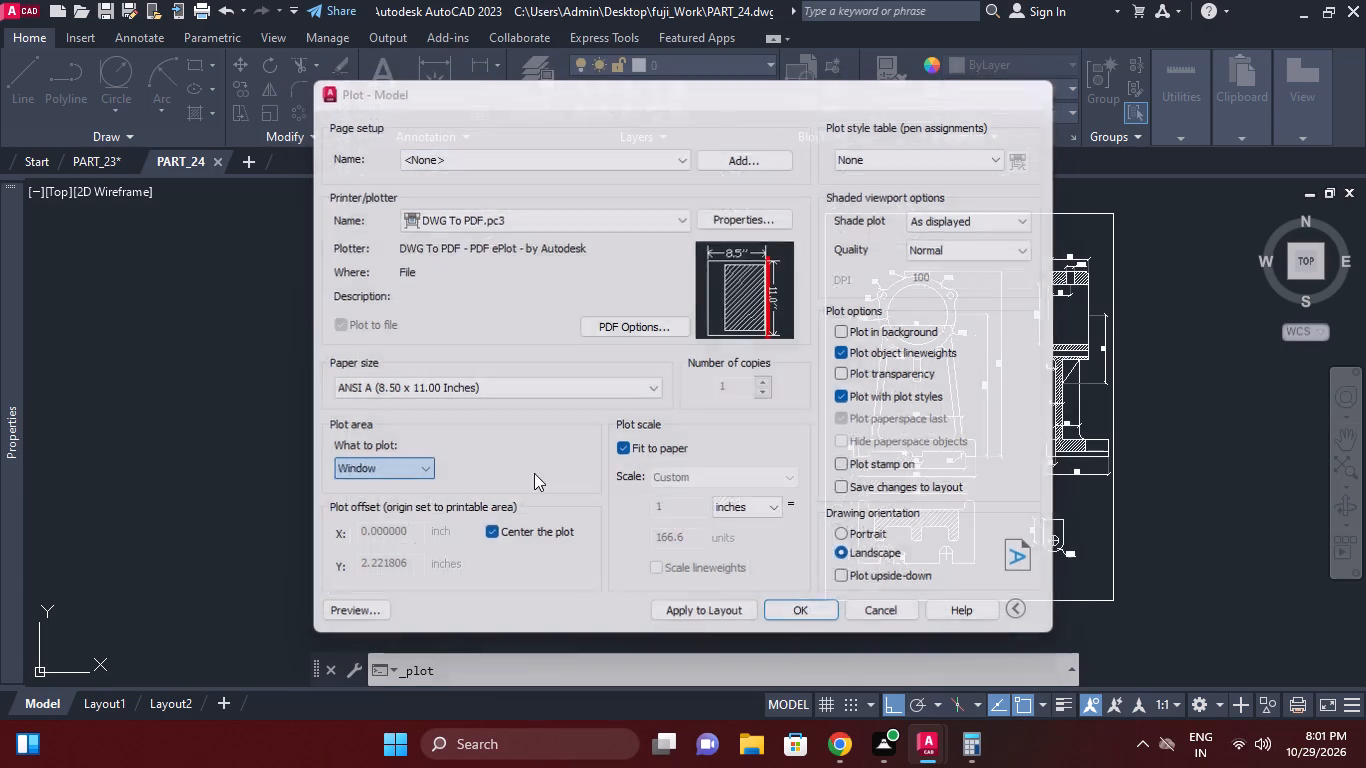
pyautogui.click(830, 216)
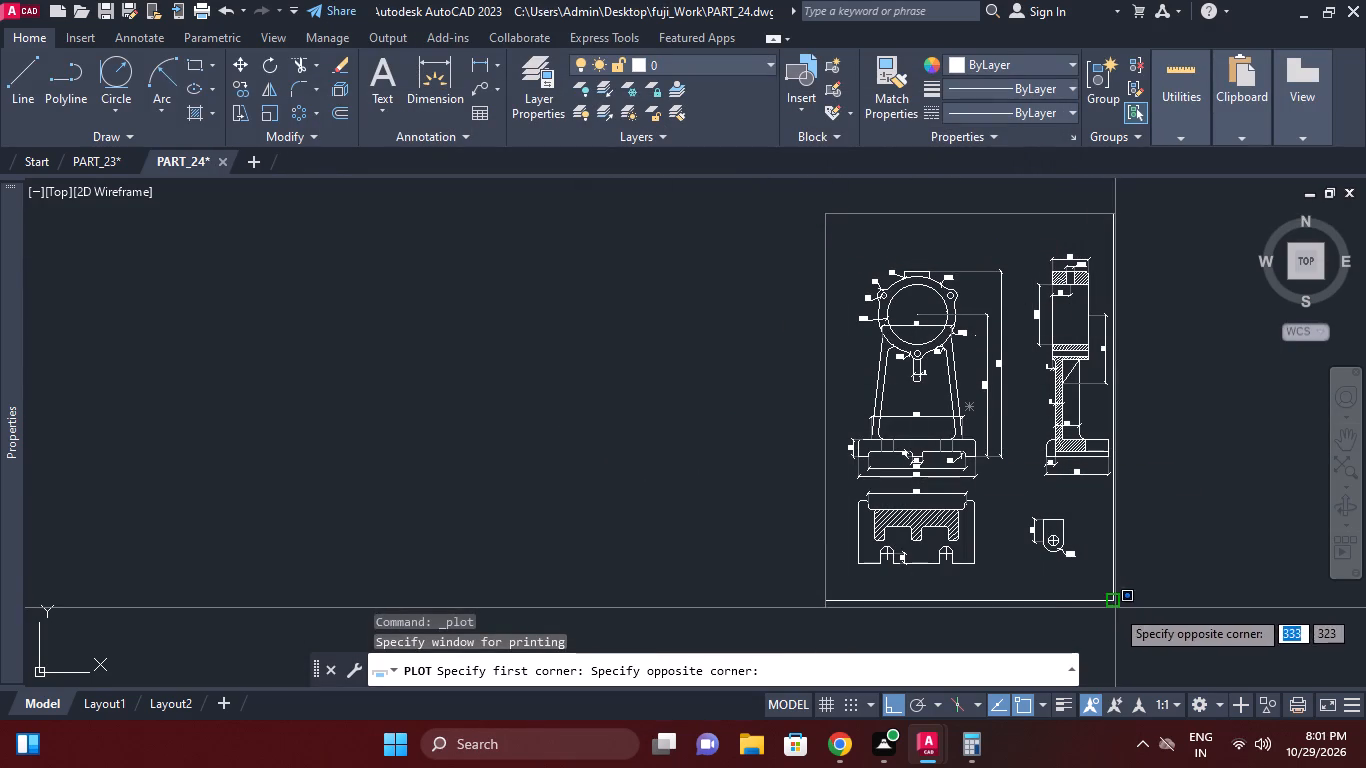
pyautogui.click(1115, 608)
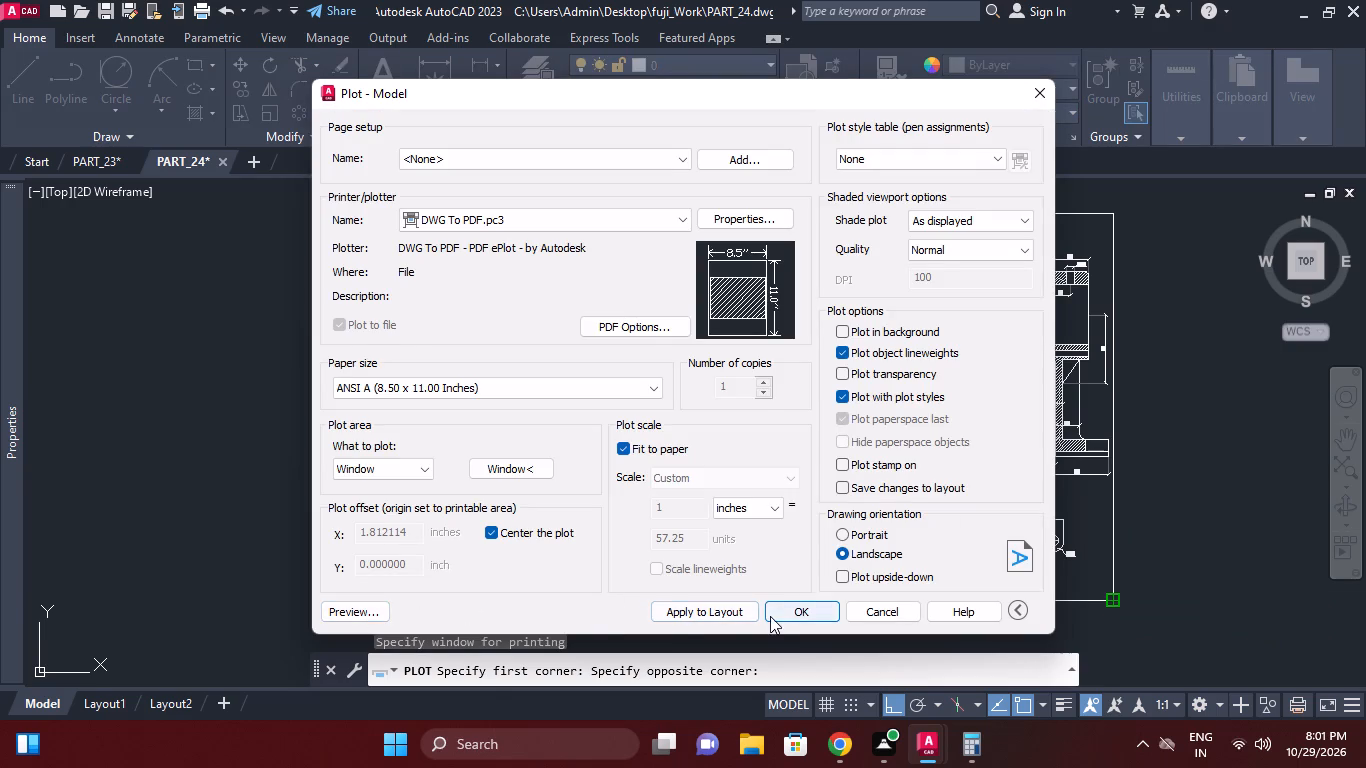
# Plot the drawing to PART_24-Model.pdf in the fuji_Work folder.
pyautogui.click(770, 616)
pyautogui.click(772, 553)
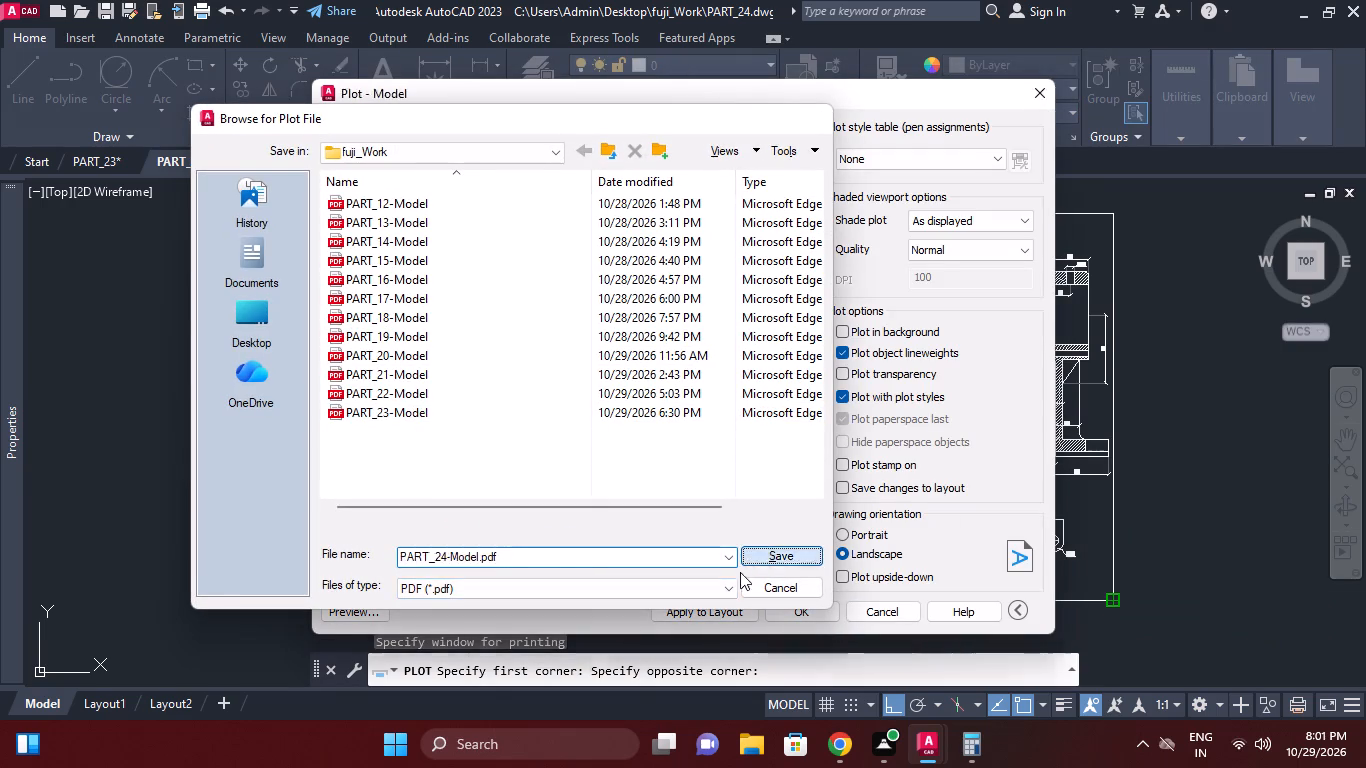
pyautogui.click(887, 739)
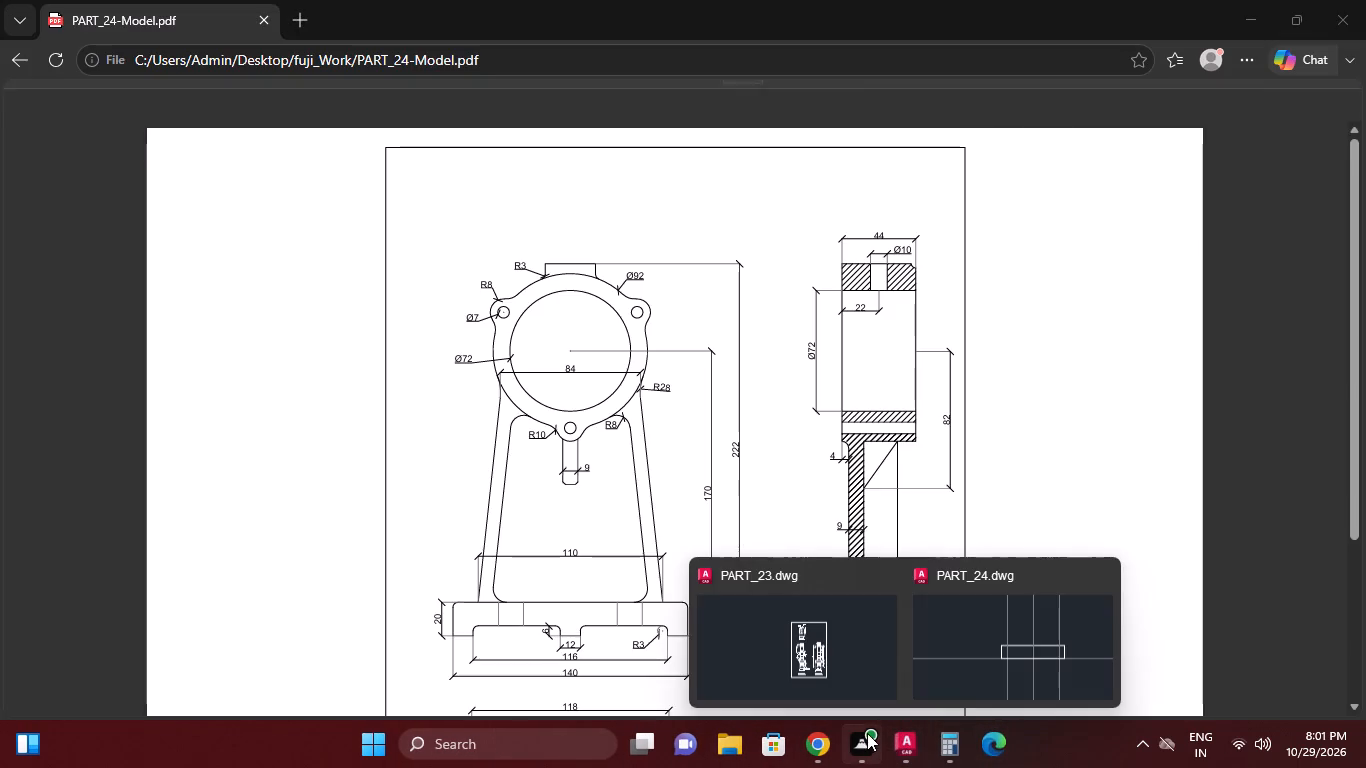